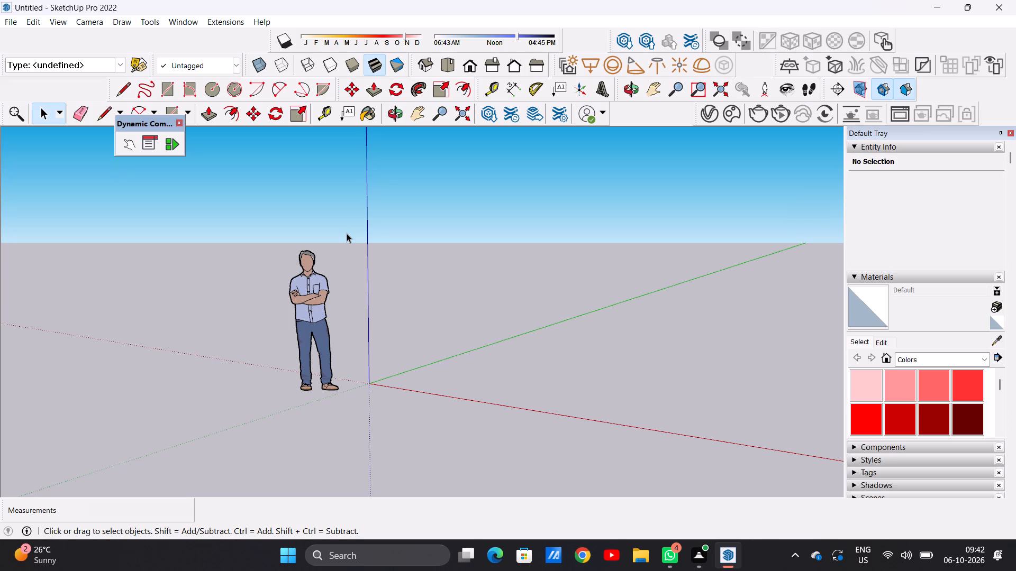
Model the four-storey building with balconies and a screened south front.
In the top view, draw a rectangle about 37' by 25' on the ground plane, up and to the right of the origin.
{"action": "left_click", "coordinate": [446, 74]}
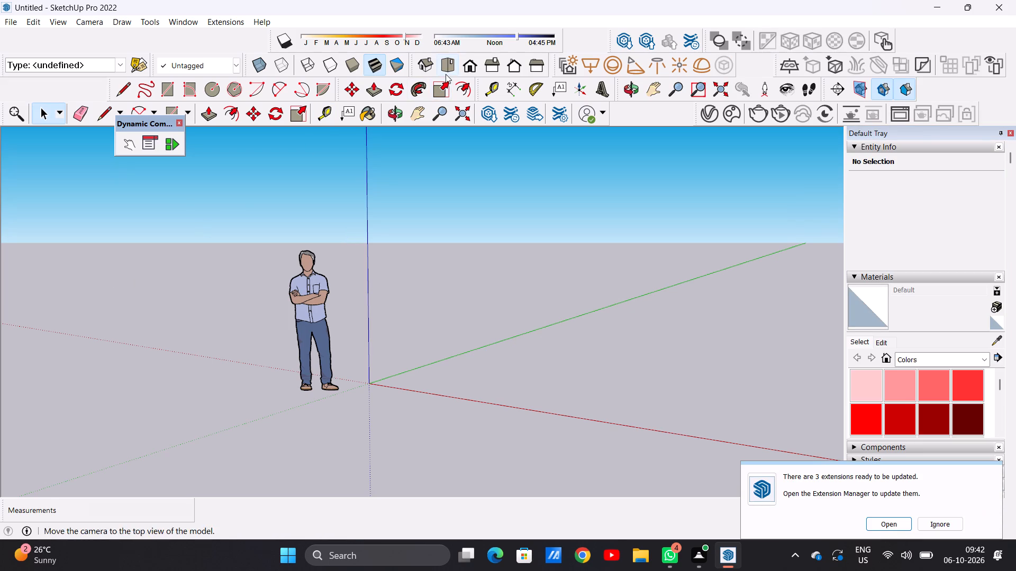
{"action": "scroll", "coordinate": [692, 173], "scroll_direction": "up", "scroll_amount": 8}
{"action": "scroll", "coordinate": [545, 188], "scroll_direction": "down", "scroll_amount": 3}
{"action": "scroll", "coordinate": [676, 169], "scroll_direction": "up", "scroll_amount": 5}
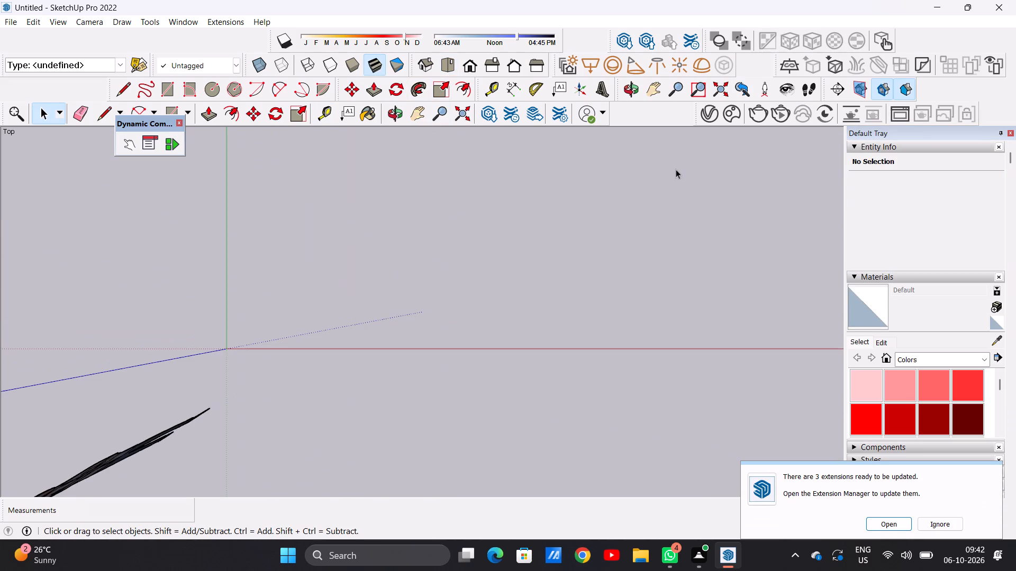
{"action": "scroll", "coordinate": [676, 169], "scroll_direction": "up", "scroll_amount": 1}
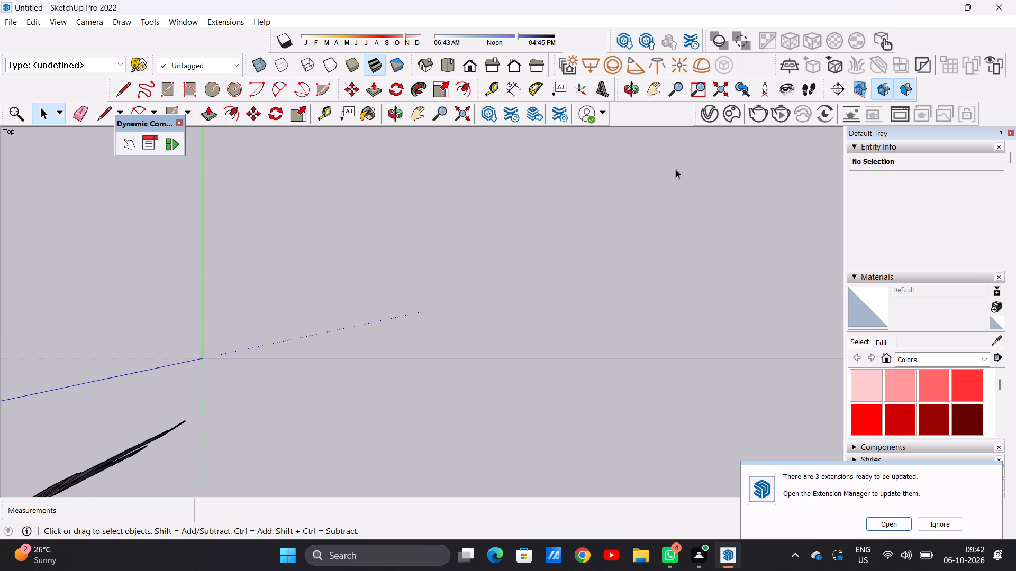
{"action": "left_click", "coordinate": [418, 113]}
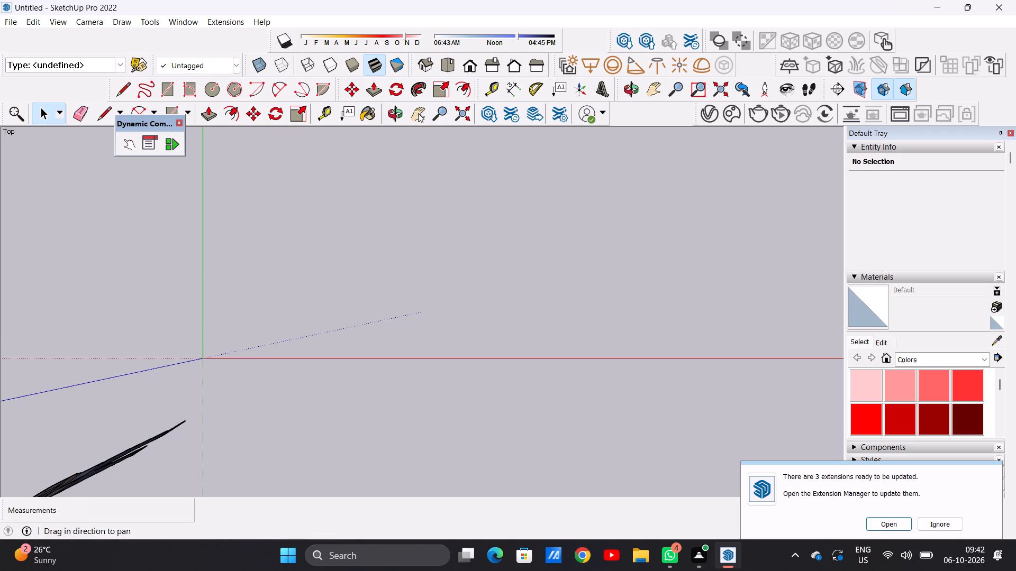
{"action": "left_click_drag", "start_coordinate": [207, 358], "coordinate": [50, 444]}
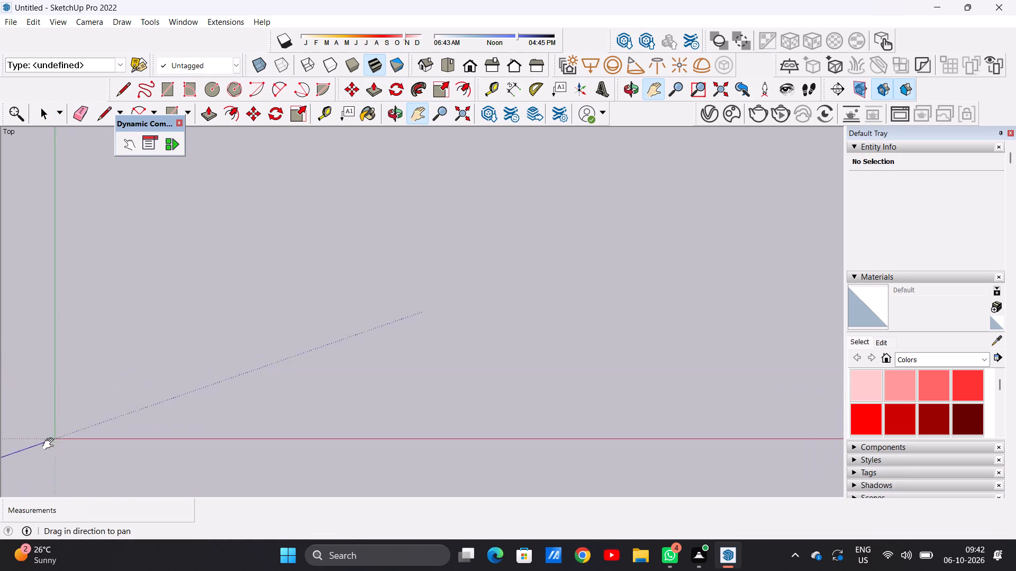
{"action": "left_click_drag", "start_coordinate": [50, 444], "coordinate": [24, 484]}
{"action": "key", "text": "space"}
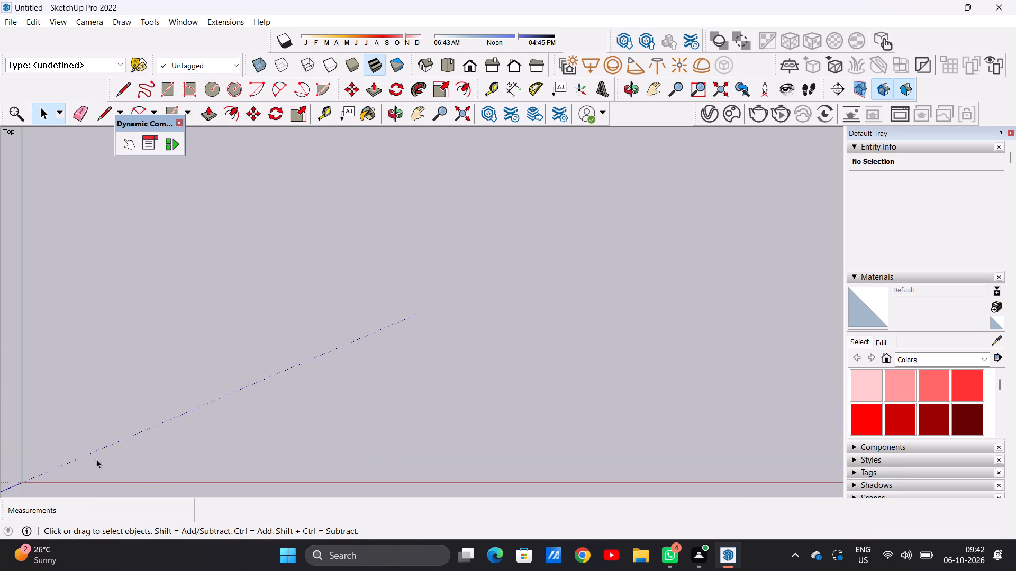
{"action": "scroll", "coordinate": [260, 381], "scroll_direction": "down", "scroll_amount": 1}
{"action": "scroll", "coordinate": [461, 200], "scroll_direction": "up", "scroll_amount": 1}
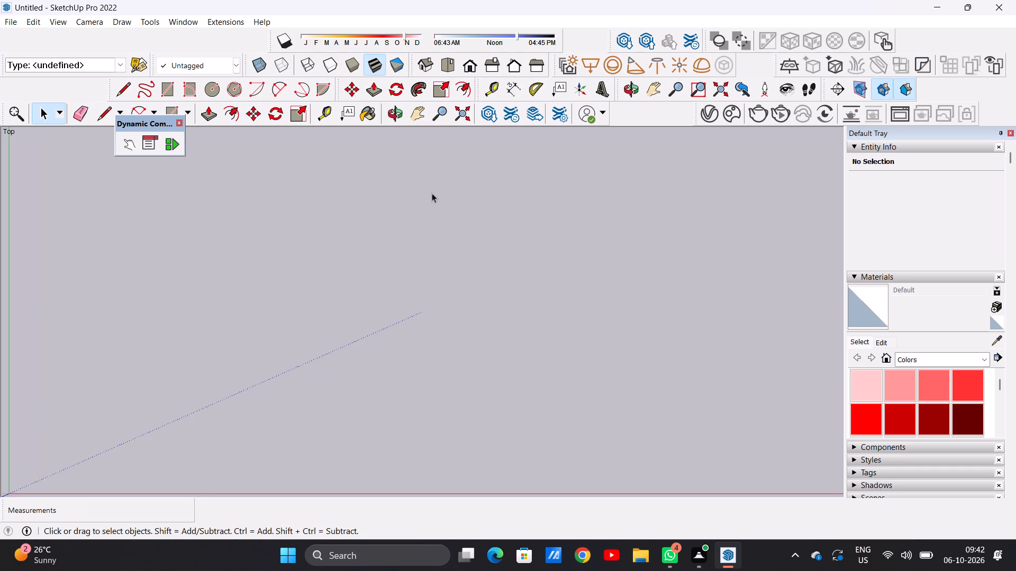
{"action": "left_click", "coordinate": [166, 86]}
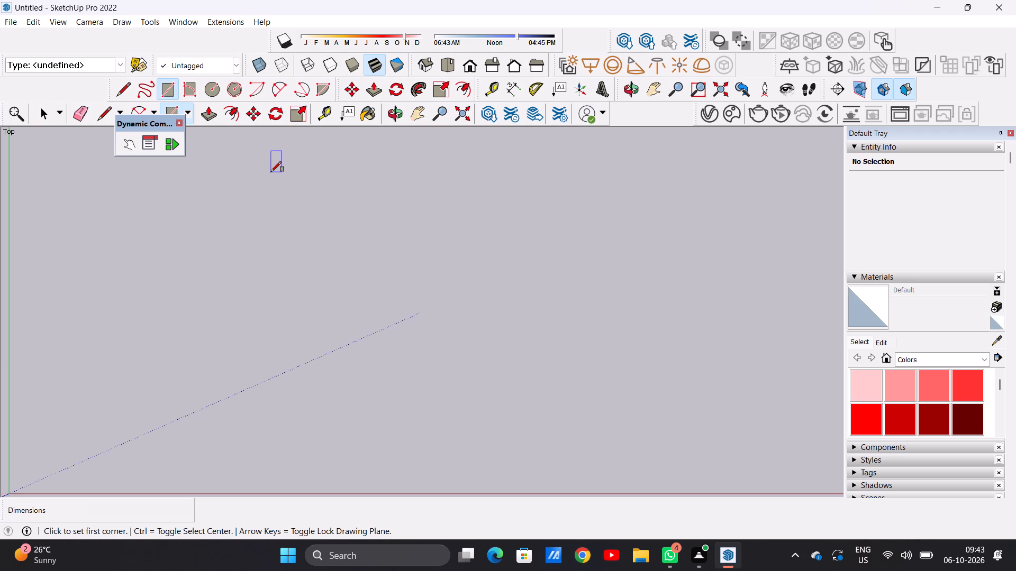
{"action": "scroll", "coordinate": [261, 240], "scroll_direction": "down", "scroll_amount": 20}
{"action": "scroll", "coordinate": [261, 240], "scroll_direction": "down", "scroll_amount": 20}
{"action": "scroll", "coordinate": [261, 240], "scroll_direction": "down", "scroll_amount": 5}
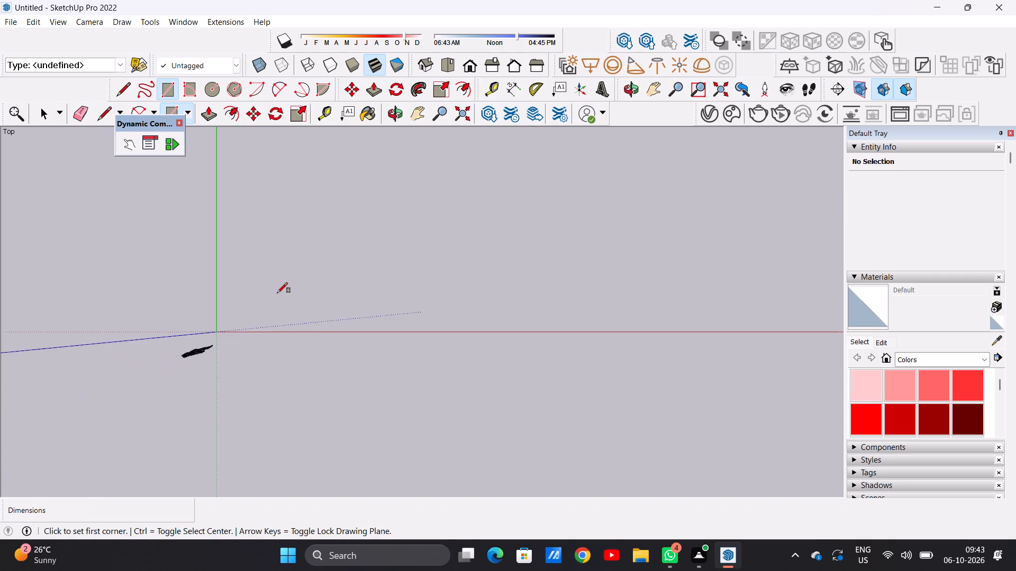
{"action": "scroll", "coordinate": [277, 293], "scroll_direction": "down", "scroll_amount": 5}
{"action": "scroll", "coordinate": [444, 176], "scroll_direction": "up", "scroll_amount": 11}
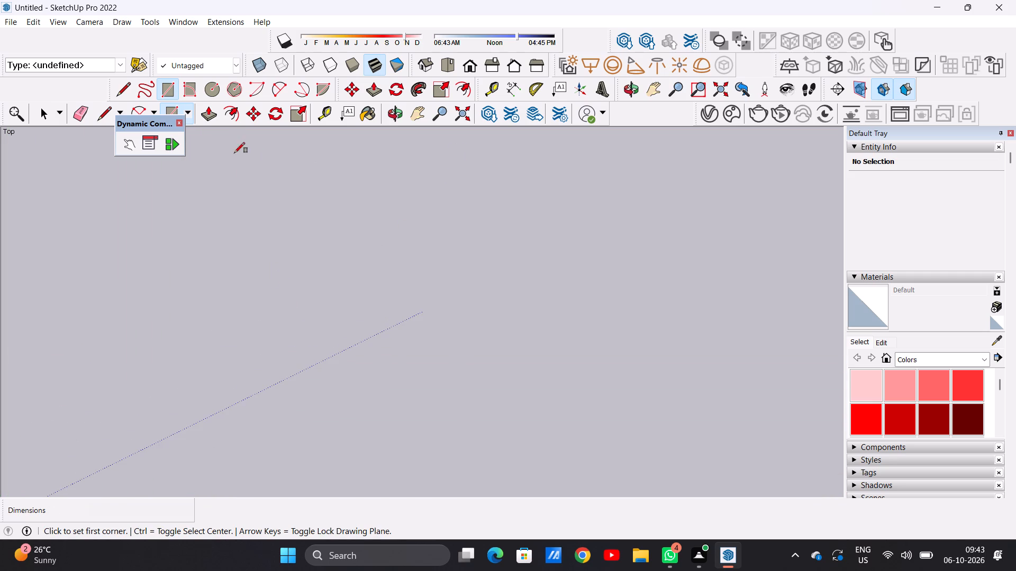
{"action": "left_click", "coordinate": [205, 142]}
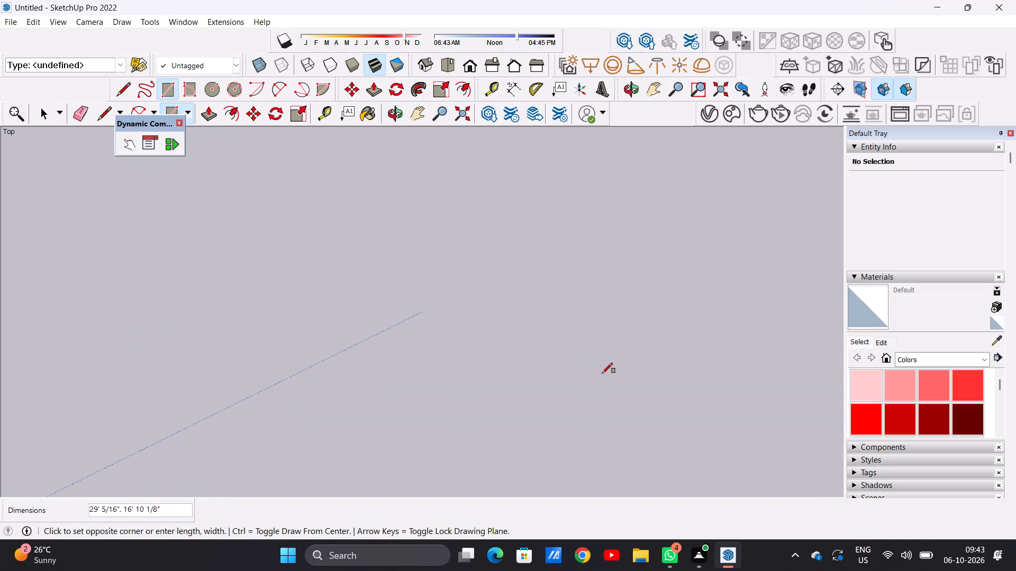
{"action": "left_click", "coordinate": [707, 476]}
{"action": "key", "text": "space"}
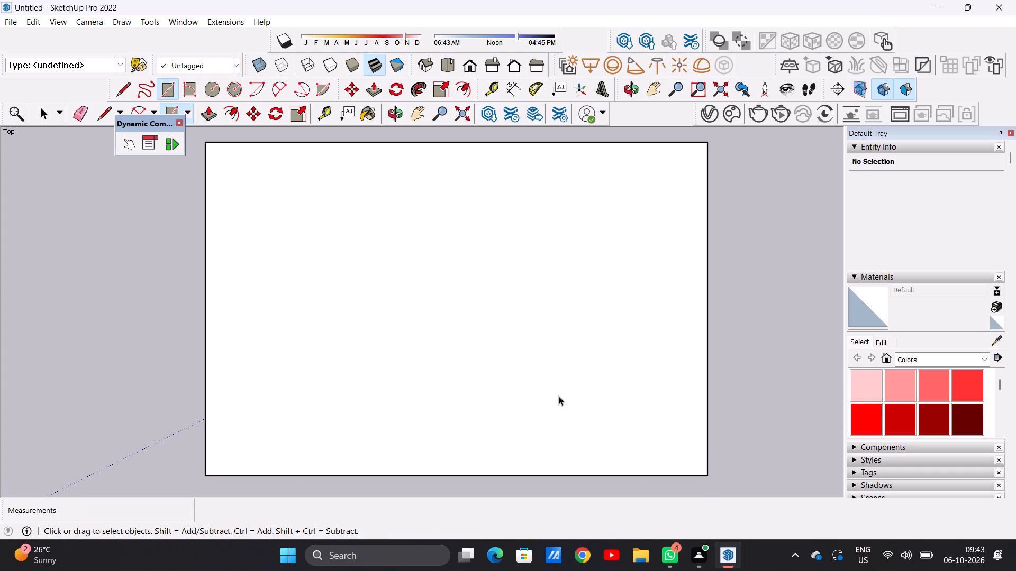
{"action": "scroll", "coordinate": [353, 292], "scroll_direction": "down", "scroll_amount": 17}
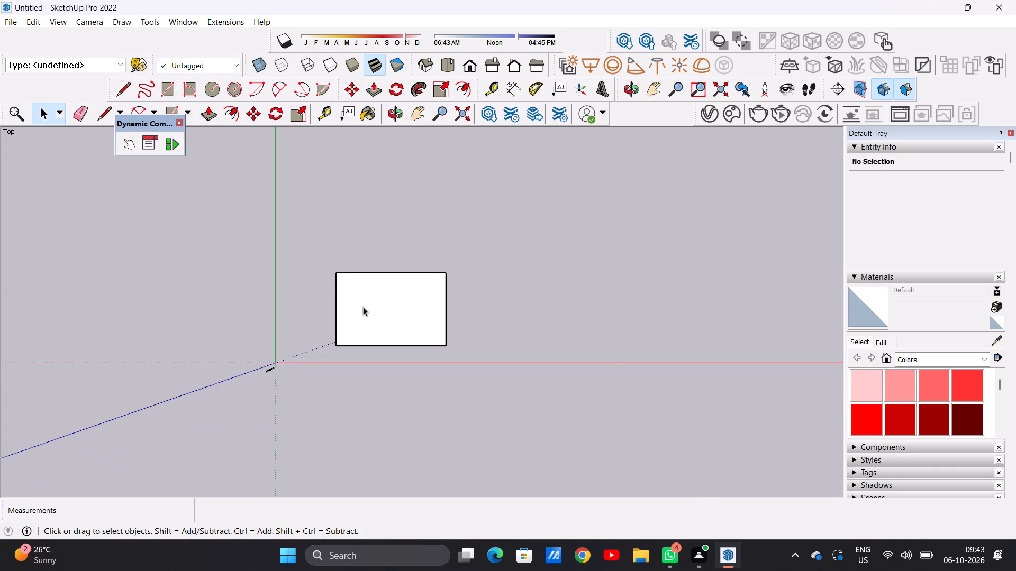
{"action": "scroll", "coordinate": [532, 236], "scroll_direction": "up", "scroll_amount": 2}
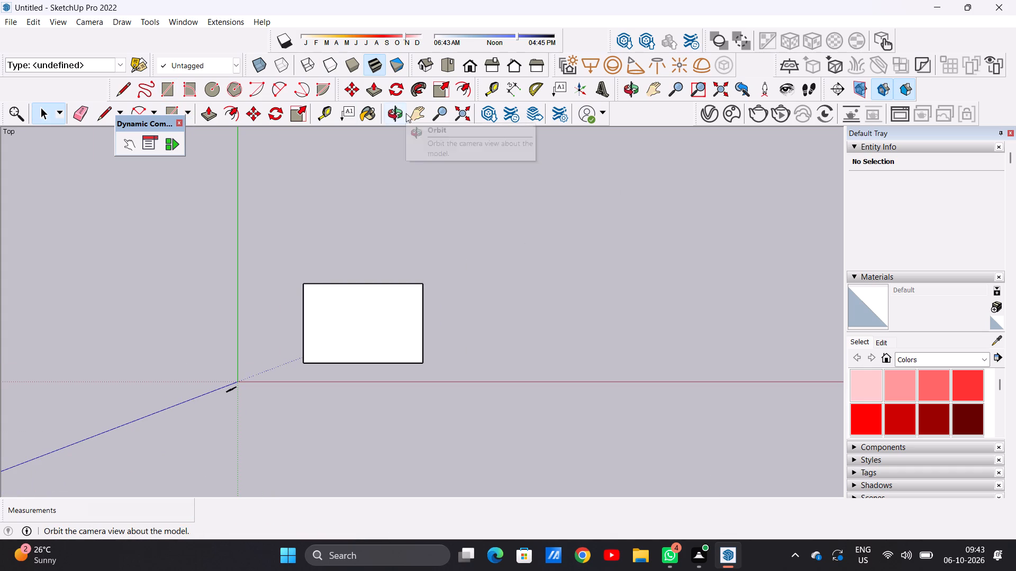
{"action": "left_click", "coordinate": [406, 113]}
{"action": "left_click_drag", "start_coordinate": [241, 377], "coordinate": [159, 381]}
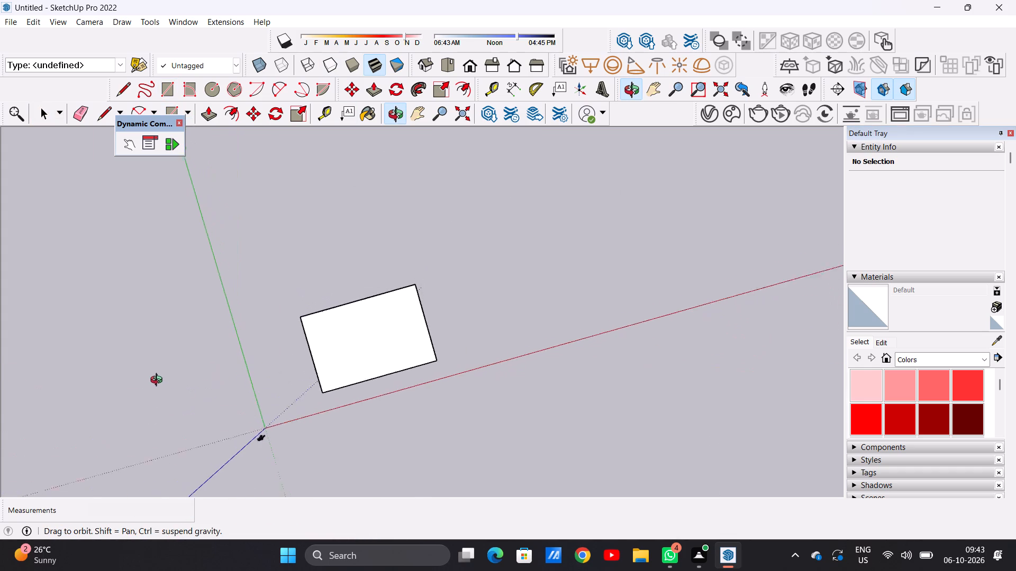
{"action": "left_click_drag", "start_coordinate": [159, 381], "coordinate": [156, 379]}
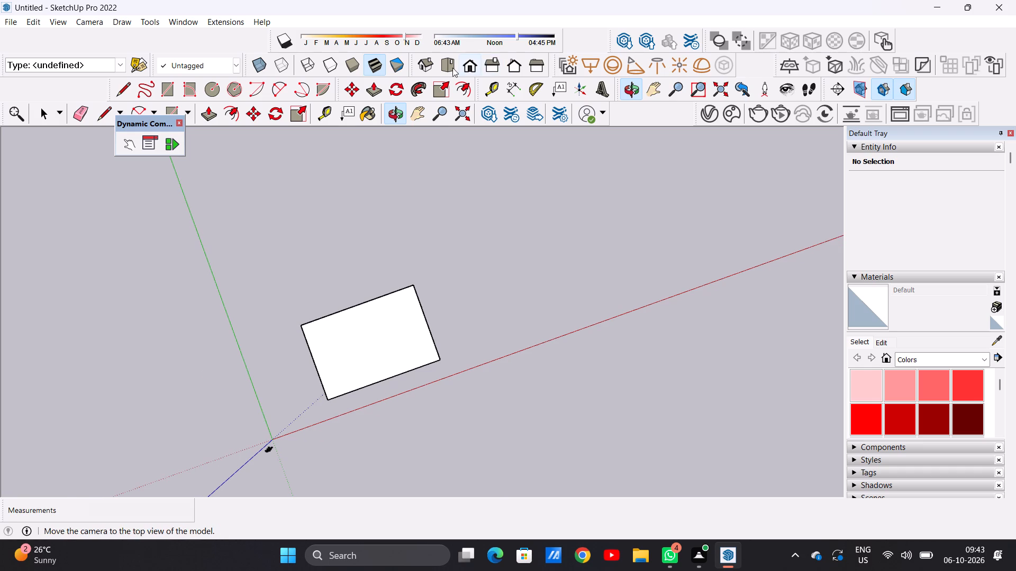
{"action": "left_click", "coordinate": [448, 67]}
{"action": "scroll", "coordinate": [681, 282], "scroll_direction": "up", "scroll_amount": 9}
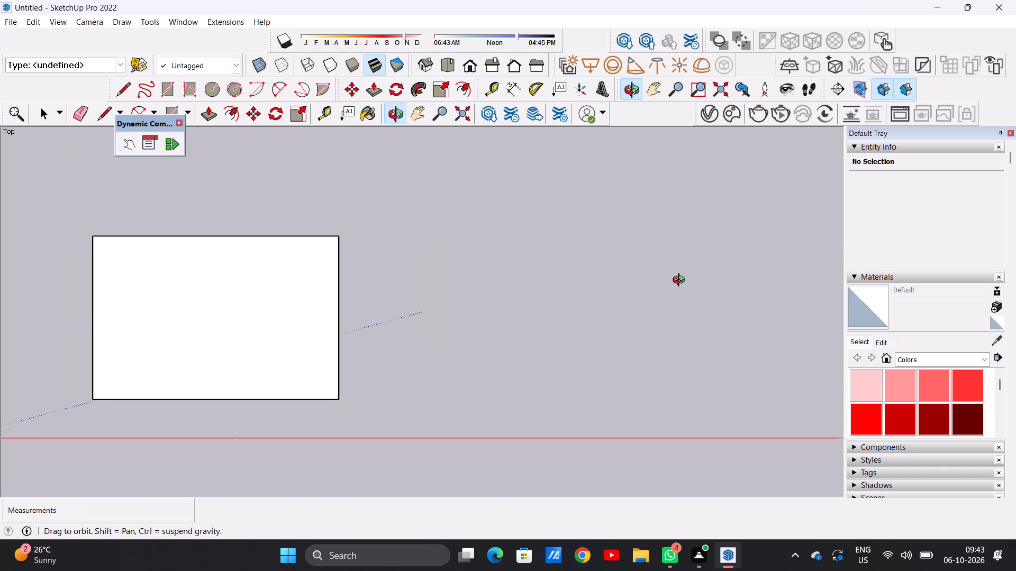
Move the whole rectangle, face and edges, diagonally farther from the origin along the positive red and green directions.
{"action": "key", "text": "space"}
{"action": "scroll", "coordinate": [395, 285], "scroll_direction": "down", "scroll_amount": 3}
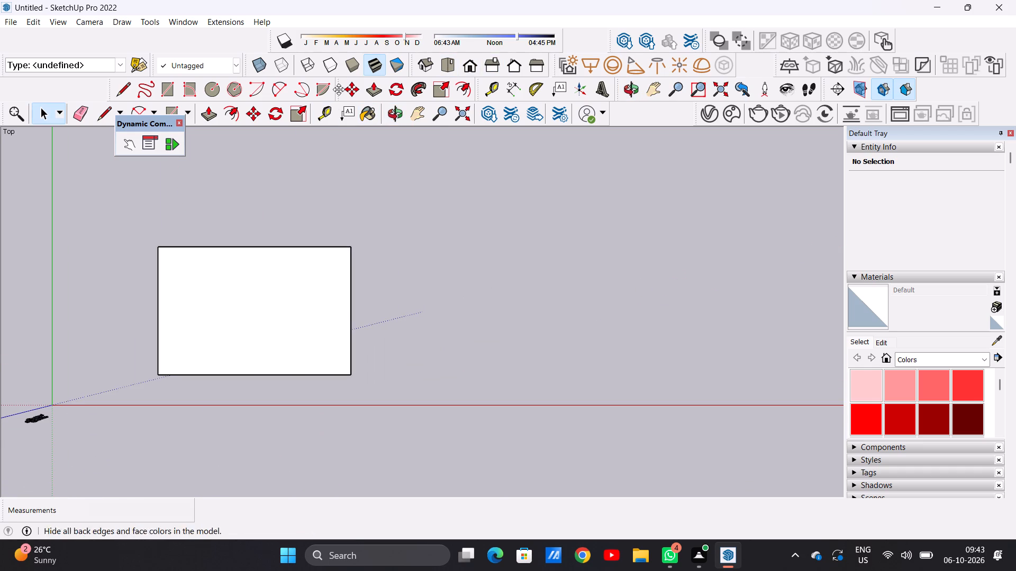
{"action": "left_click", "coordinate": [413, 118]}
{"action": "left_click", "coordinate": [51, 405]}
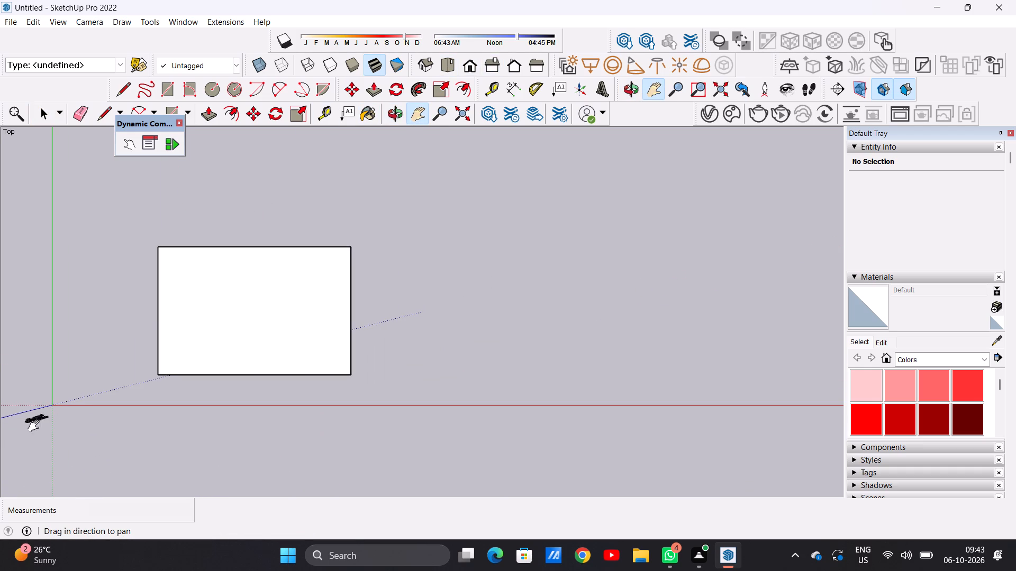
{"action": "left_click_drag", "start_coordinate": [59, 397], "coordinate": [35, 466]}
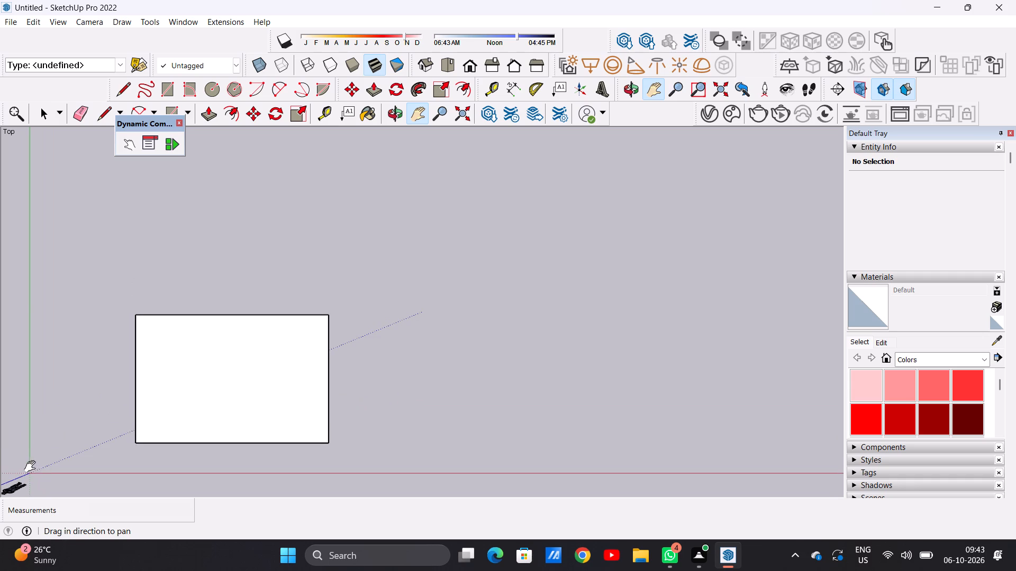
{"action": "key", "text": "space"}
{"action": "key", "text": "space"}
{"action": "triple_click", "coordinate": [207, 412]}
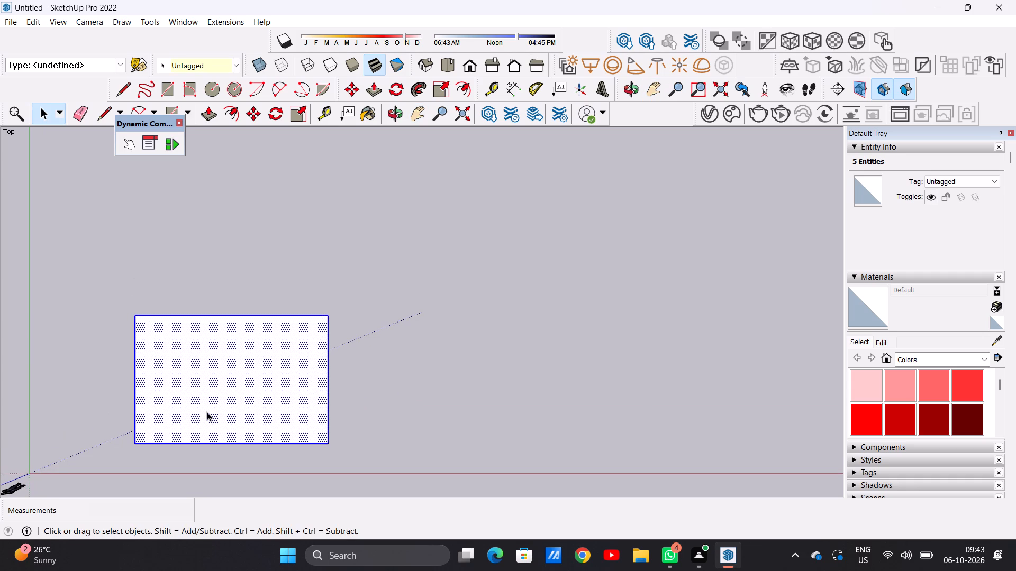
{"action": "key", "text": "m"}
{"action": "left_click", "coordinate": [328, 315]}
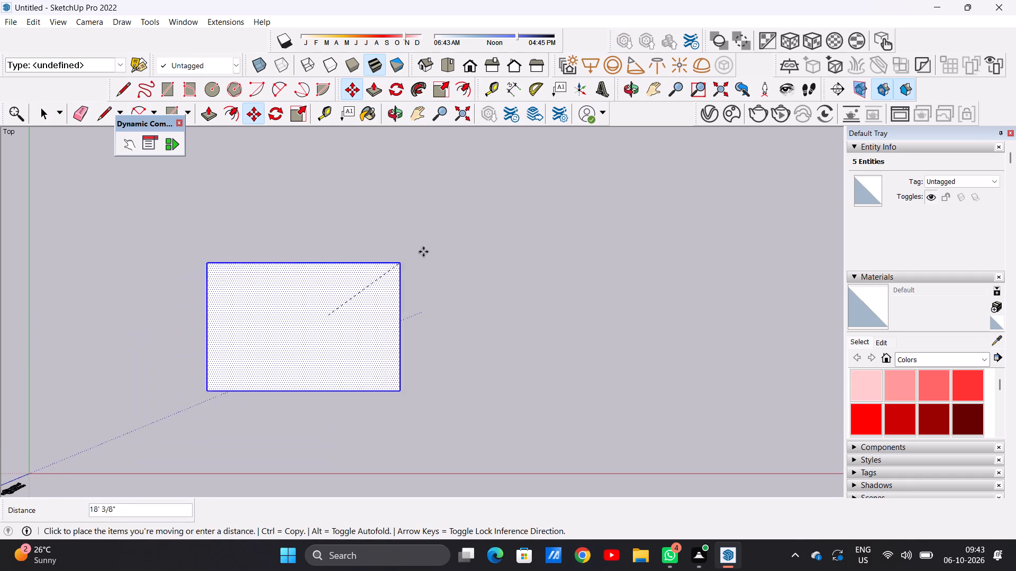
{"action": "left_click", "coordinate": [495, 239]}
{"action": "key", "text": "space"}
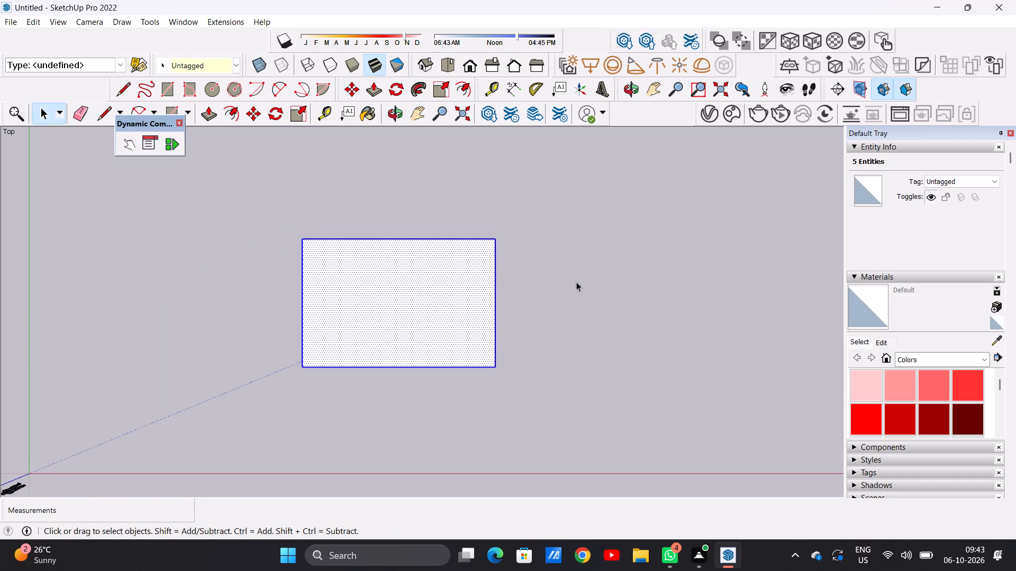
{"action": "left_click", "coordinate": [578, 282]}
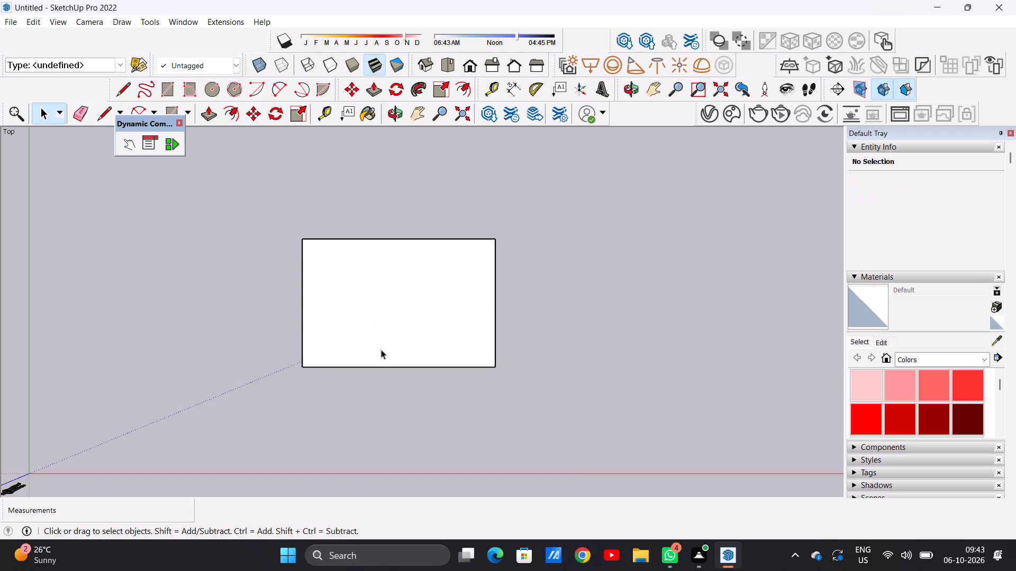
Draw an adjoining rectangle about 37' by 14' along the full upper edge of the existing rectangle.
{"action": "scroll", "coordinate": [329, 396], "scroll_direction": "down", "scroll_amount": 1}
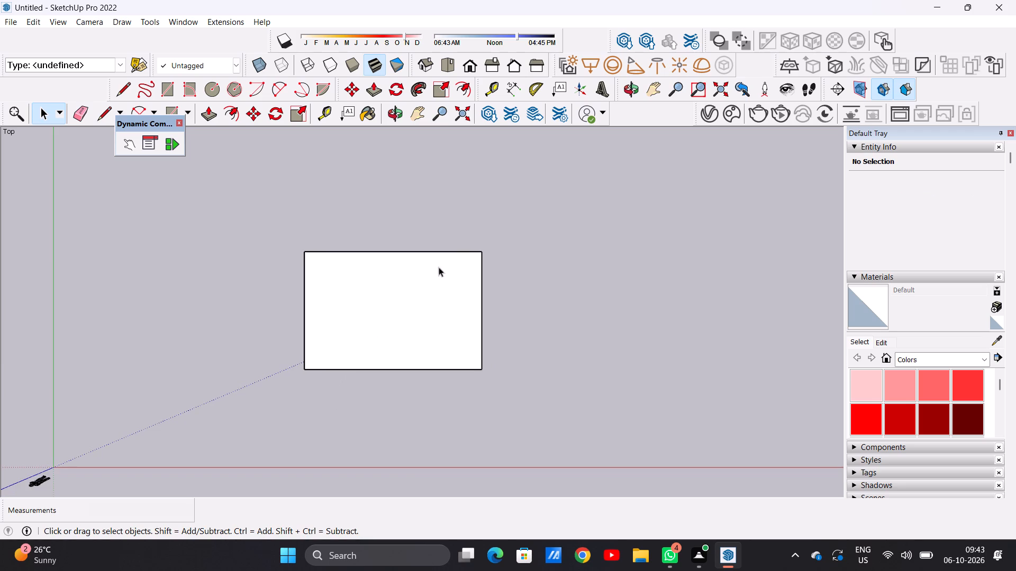
{"action": "scroll", "coordinate": [452, 177], "scroll_direction": "up", "scroll_amount": 5}
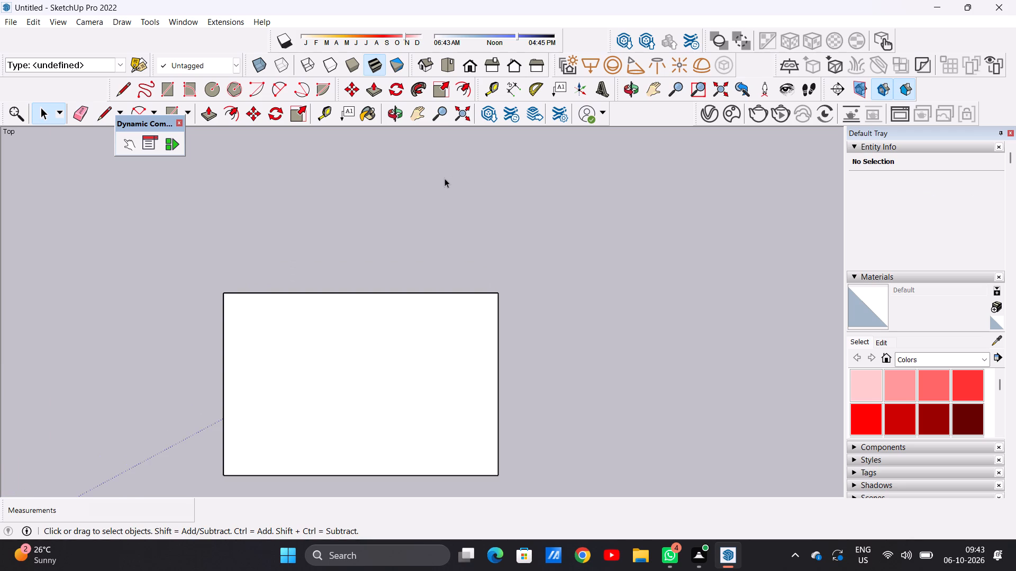
{"action": "key", "text": "r"}
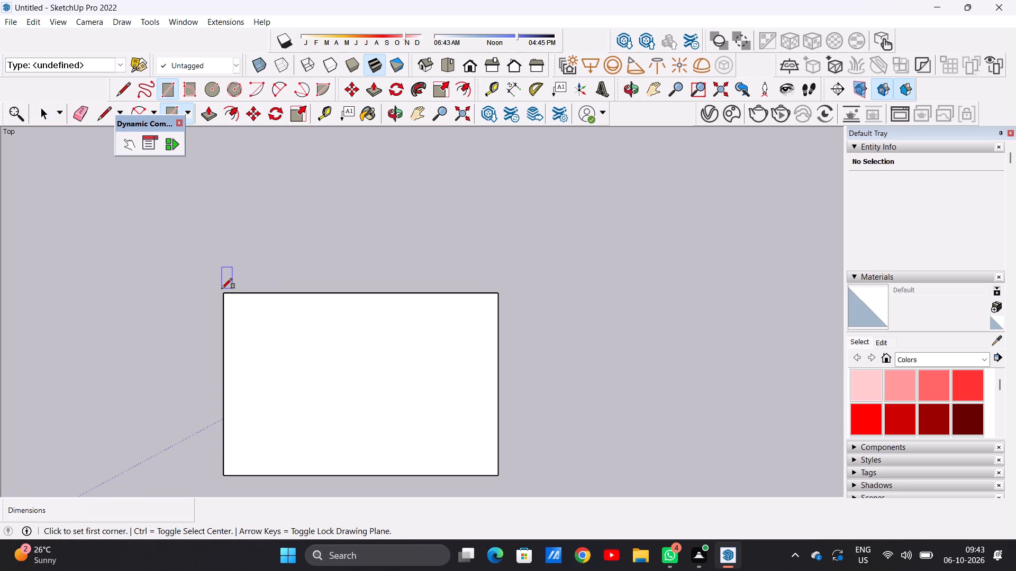
{"action": "left_click", "coordinate": [224, 290]}
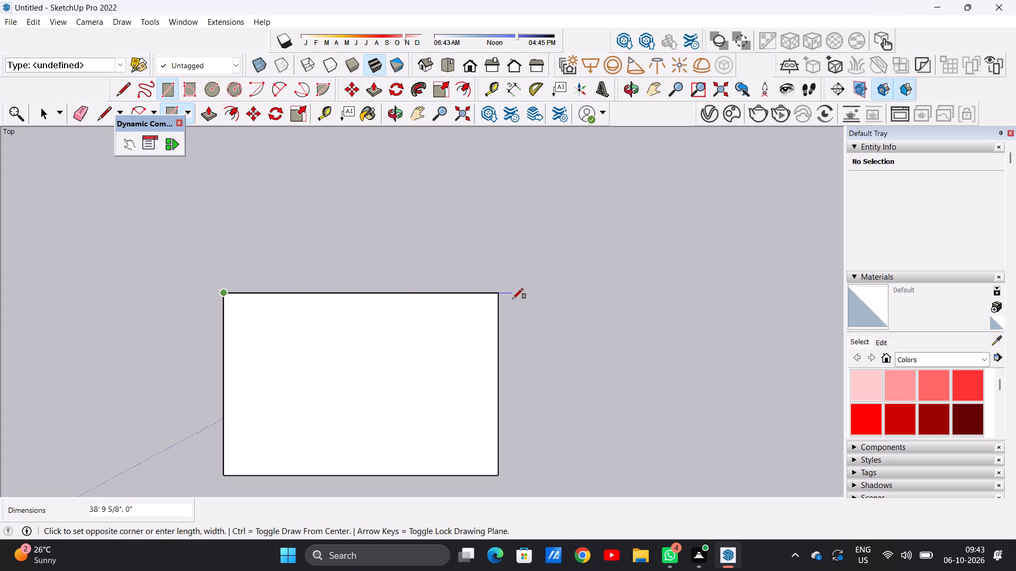
{"action": "left_click", "coordinate": [500, 294]}
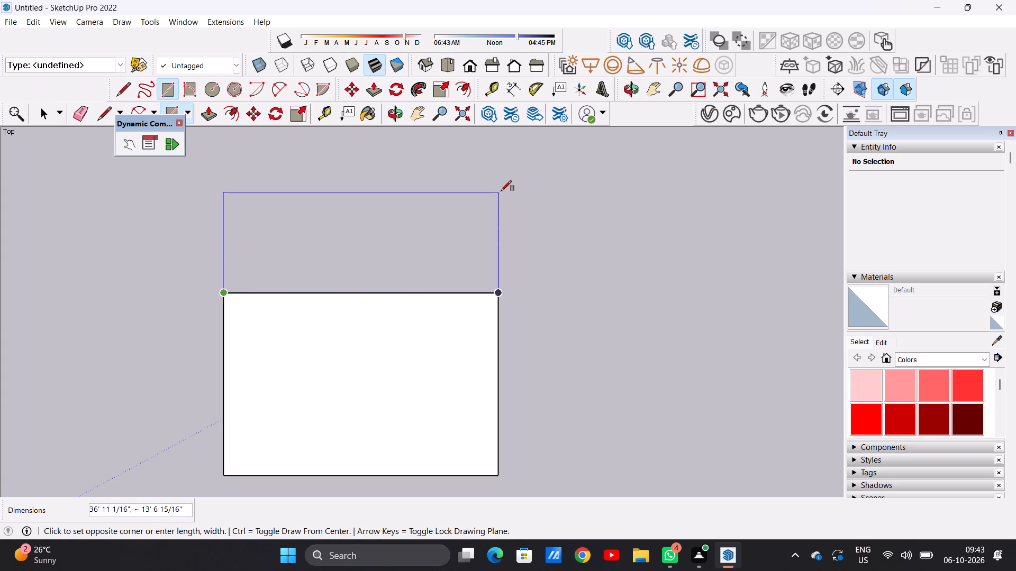
{"action": "left_click", "coordinate": [501, 191]}
Draw another adjoining rectangle about 24' wide and 38' deep along the right side of the two stacked rectangles.
{"action": "left_click", "coordinate": [501, 189]}
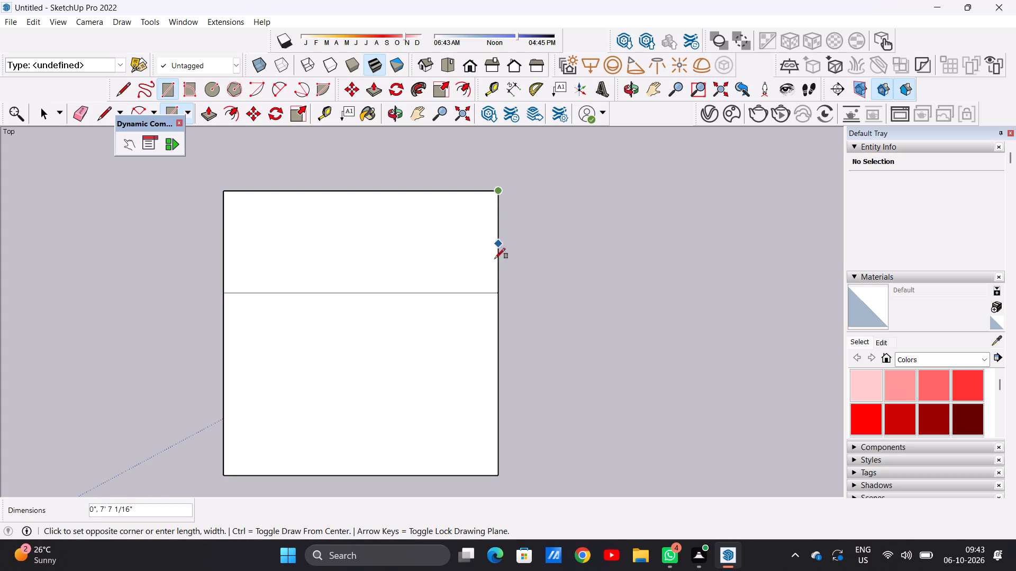
{"action": "left_click", "coordinate": [498, 473]}
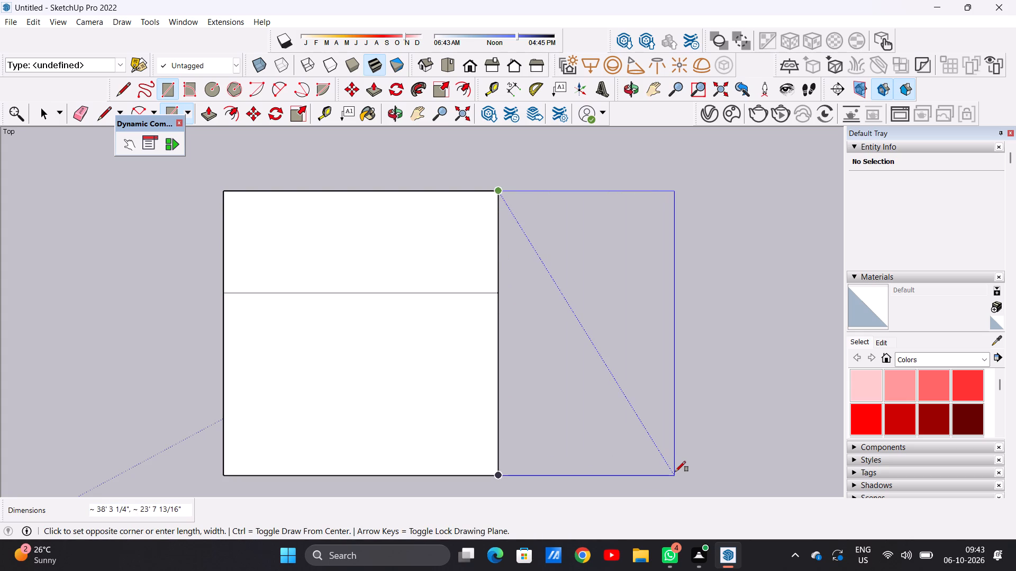
{"action": "left_click", "coordinate": [678, 469]}
{"action": "key", "text": "space"}
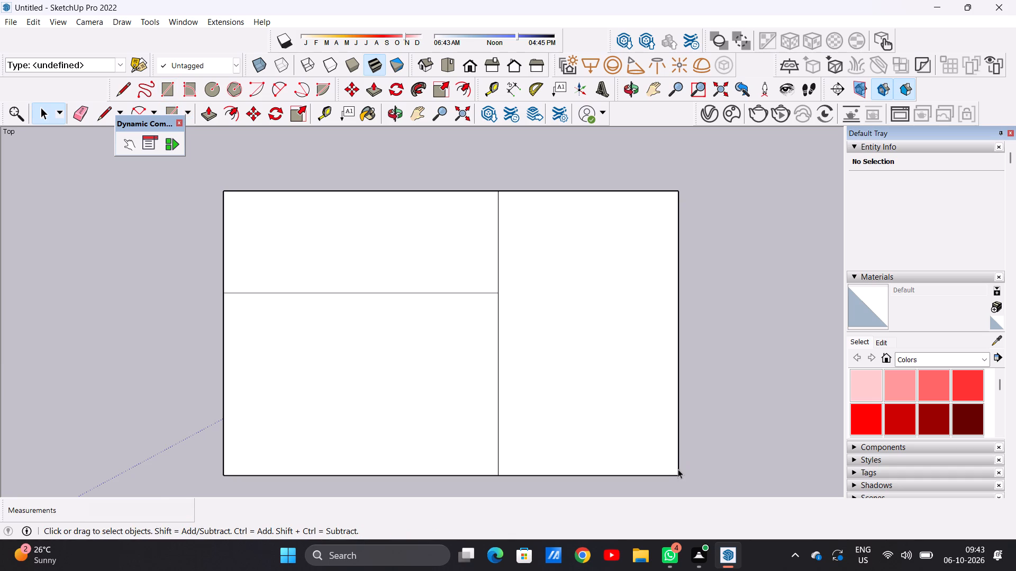
Erase the horizontal and vertical dividing lines inside the outline to merge the three rectangles into one face.
{"action": "key", "text": "e"}
{"action": "left_click_drag", "start_coordinate": [468, 275], "coordinate": [514, 349]}
{"action": "left_click_drag", "start_coordinate": [507, 250], "coordinate": [494, 251]}
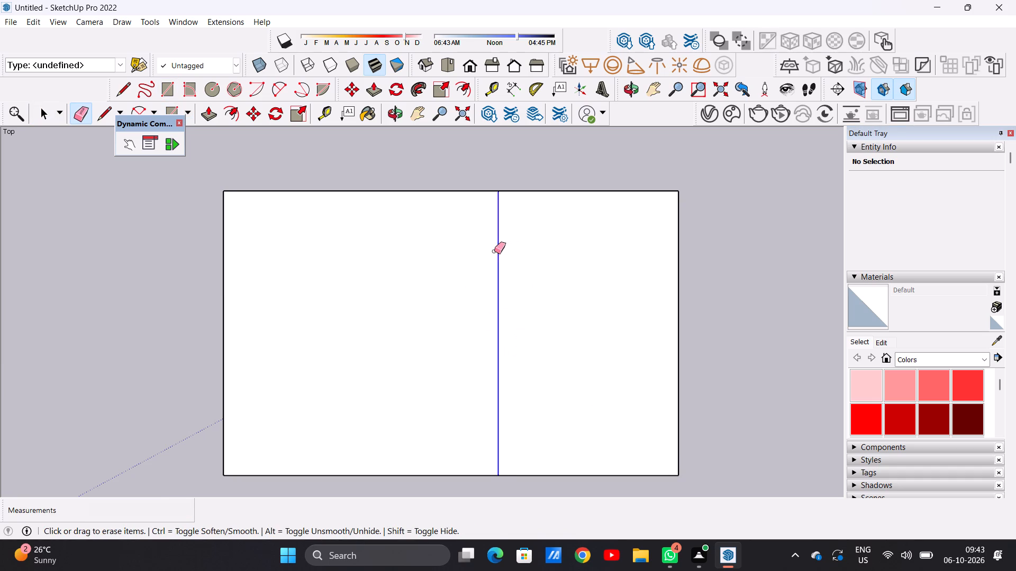
{"action": "left_click_drag", "start_coordinate": [494, 251], "coordinate": [483, 255]}
{"action": "scroll", "coordinate": [355, 332], "scroll_direction": "down", "scroll_amount": 9}
{"action": "scroll", "coordinate": [478, 251], "scroll_direction": "up", "scroll_amount": 3}
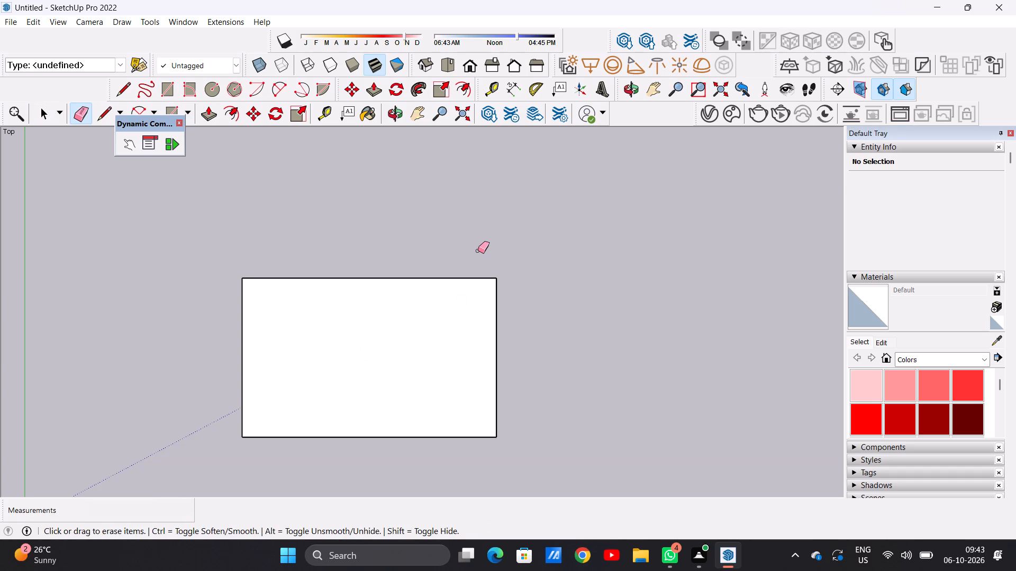
{"action": "key", "text": "space"}
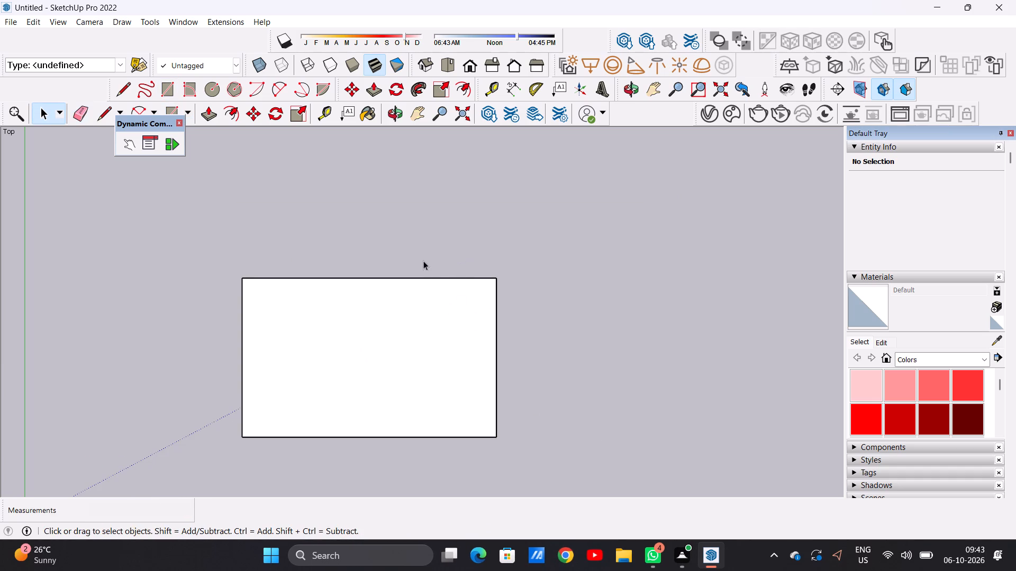
Extend the face along its right edge with an adjoining rectangle about 20' wide and 38' deep, then erase the shared dividing line.
{"action": "scroll", "coordinate": [425, 271], "scroll_direction": "up", "scroll_amount": 1}
{"action": "scroll", "coordinate": [465, 342], "scroll_direction": "up", "scroll_amount": 1}
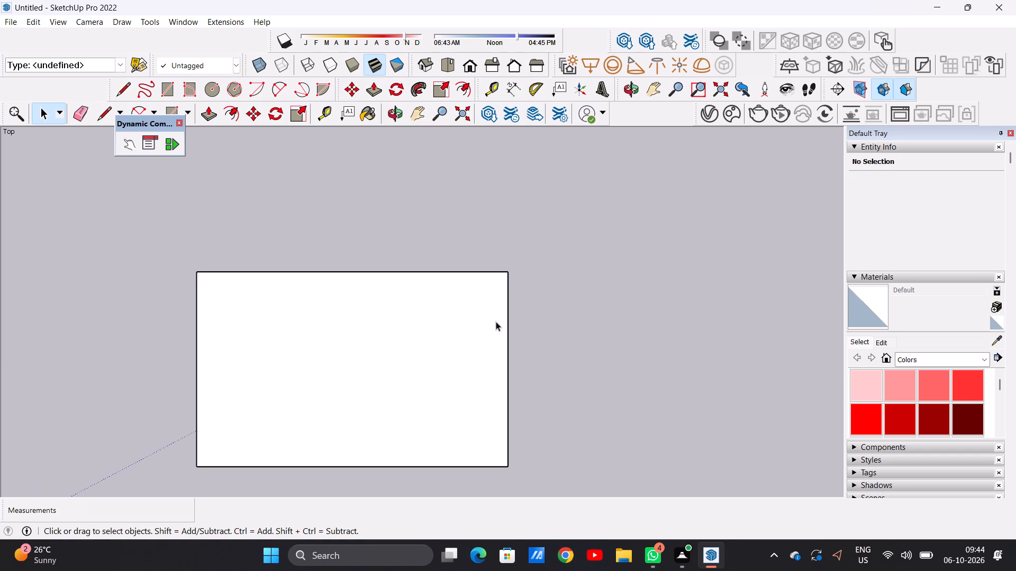
{"action": "scroll", "coordinate": [496, 321], "scroll_direction": "down", "scroll_amount": 4}
{"action": "scroll", "coordinate": [482, 360], "scroll_direction": "up", "scroll_amount": 1}
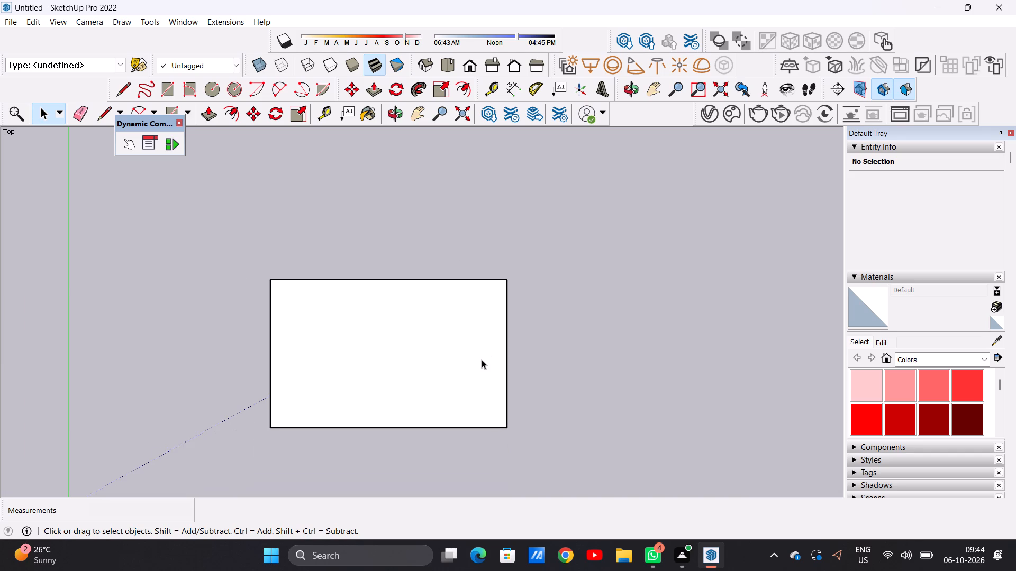
{"action": "scroll", "coordinate": [438, 328], "scroll_direction": "down", "scroll_amount": 4}
{"action": "scroll", "coordinate": [386, 346], "scroll_direction": "up", "scroll_amount": 4}
{"action": "scroll", "coordinate": [538, 311], "scroll_direction": "up", "scroll_amount": 1}
{"action": "key", "text": "r"}
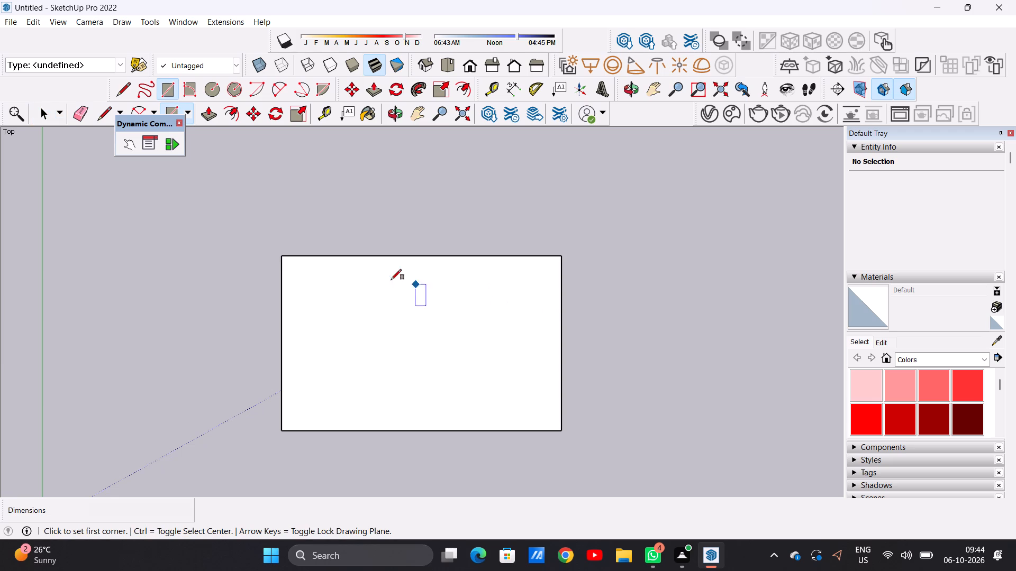
{"action": "left_click", "coordinate": [563, 255]}
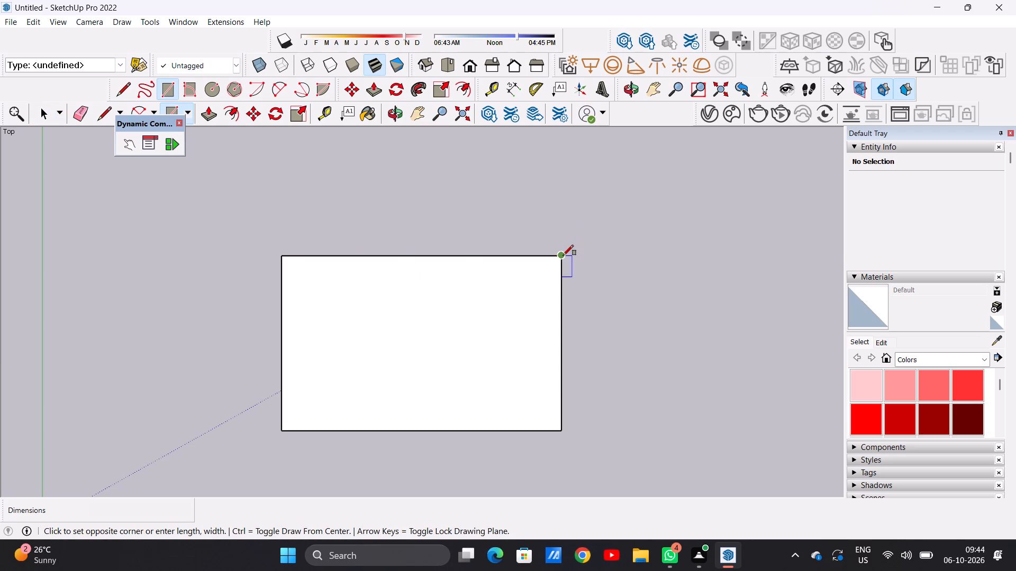
{"action": "left_click", "coordinate": [563, 428]}
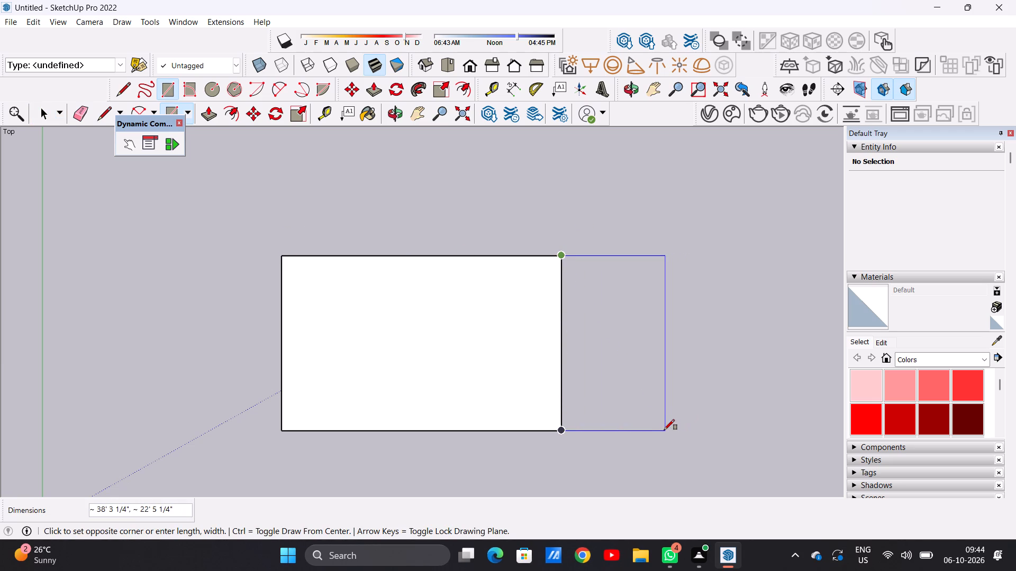
{"action": "left_click", "coordinate": [654, 428]}
{"action": "key", "text": "space"}
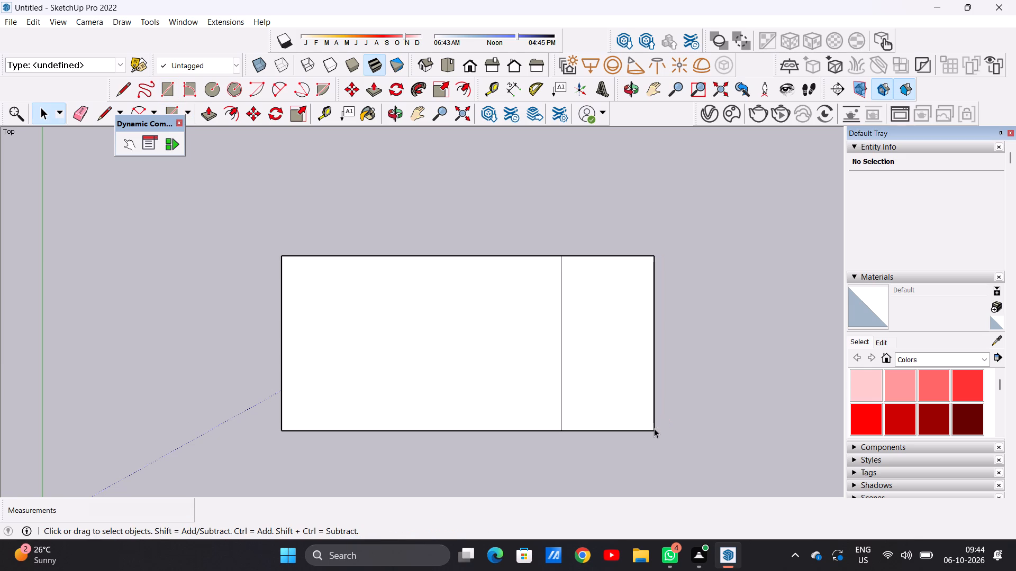
{"action": "type", "text": "E"}
{"action": "left_click_drag", "start_coordinate": [557, 339], "coordinate": [564, 338]}
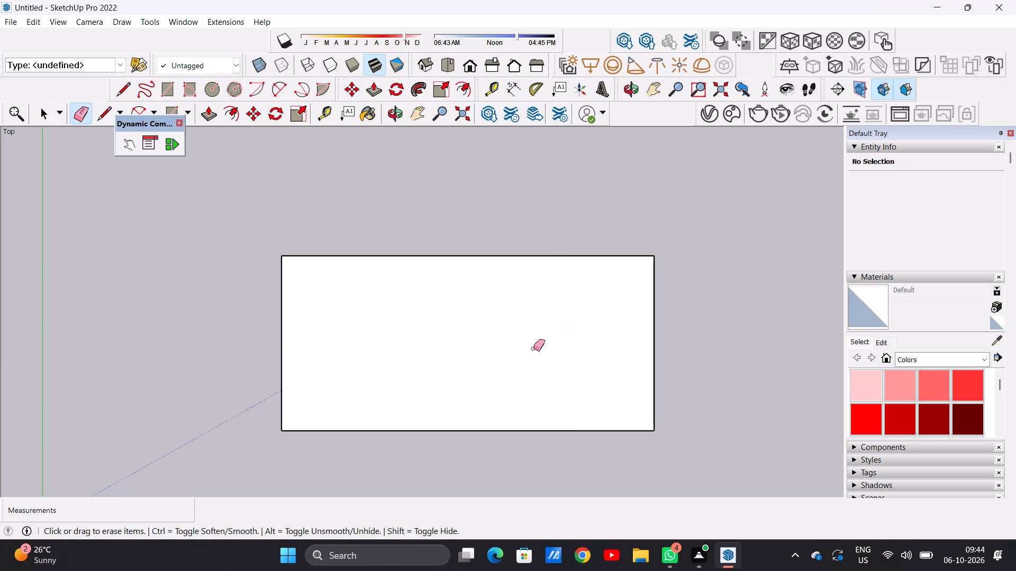
Extend the face along its full upper edge with an adjoining rectangle about 81' by 19', then erase the shared dividing line.
{"action": "key", "text": "r"}
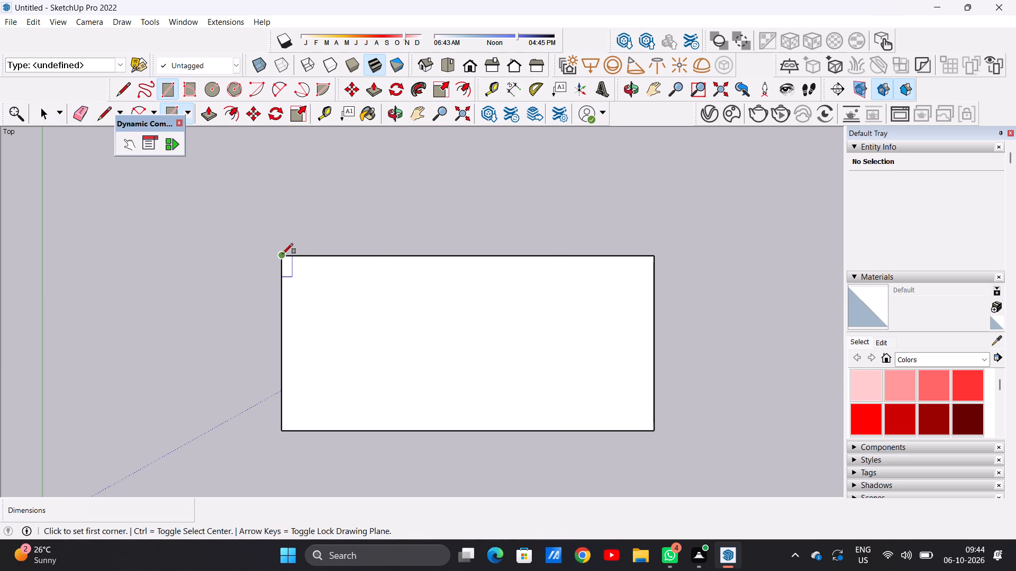
{"action": "left_click", "coordinate": [283, 254]}
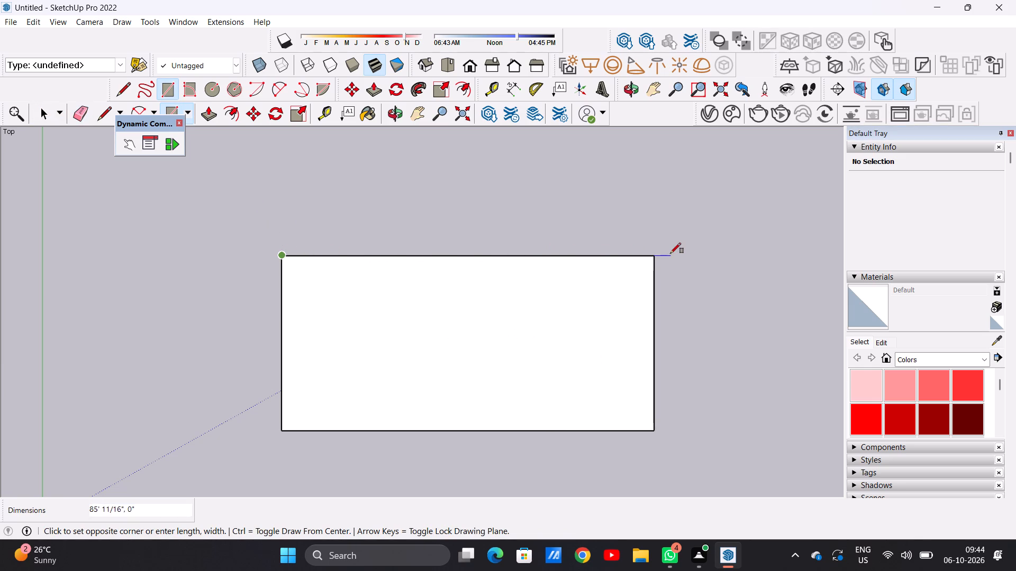
{"action": "left_click", "coordinate": [652, 254]}
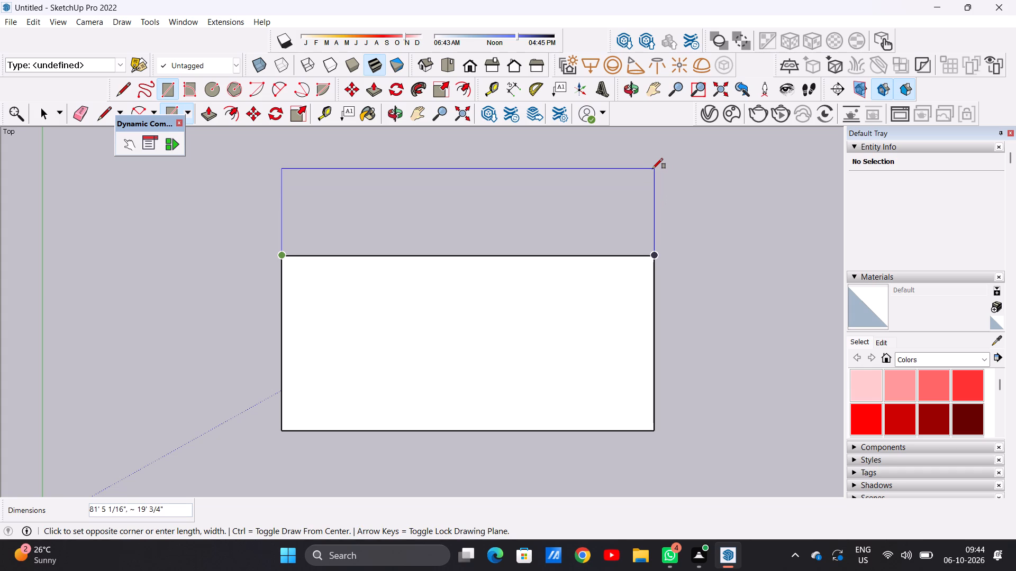
{"action": "left_click", "coordinate": [646, 169]}
{"action": "key", "text": "space"}
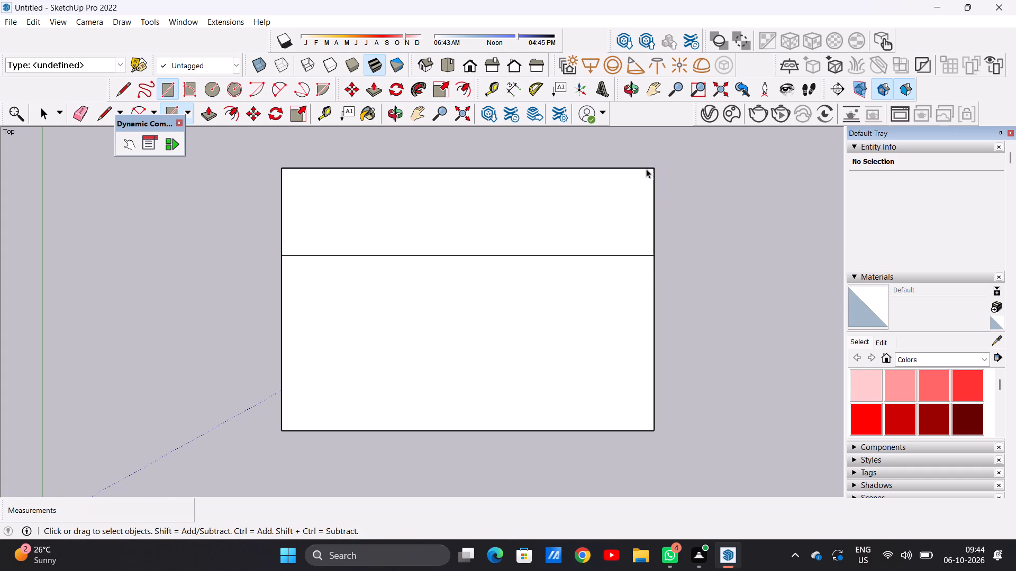
{"action": "type", "text": "E"}
{"action": "left_click_drag", "start_coordinate": [483, 238], "coordinate": [483, 258]}
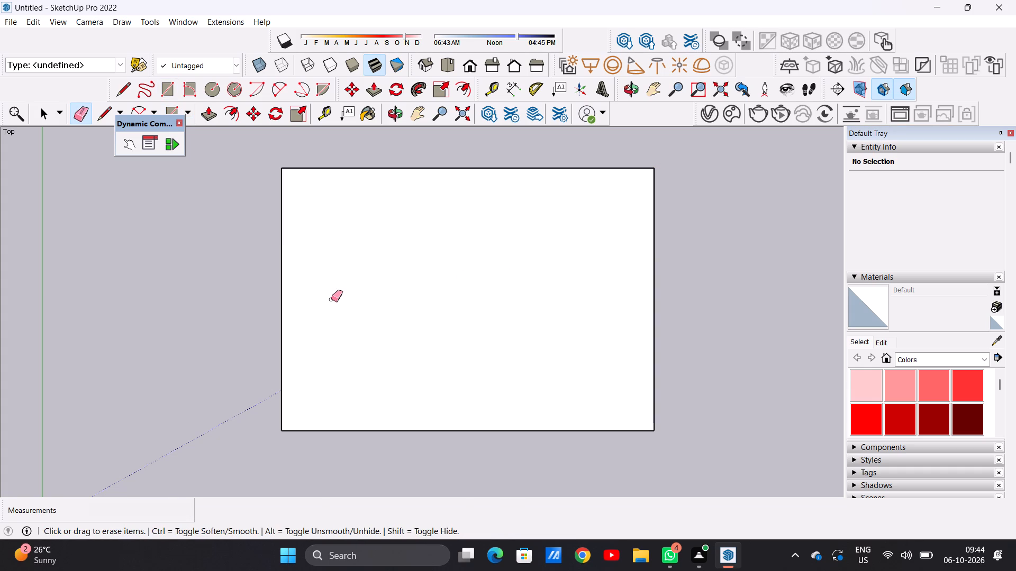
{"action": "scroll", "coordinate": [433, 292], "scroll_direction": "down", "scroll_amount": 4}
{"action": "scroll", "coordinate": [479, 269], "scroll_direction": "up", "scroll_amount": 4}
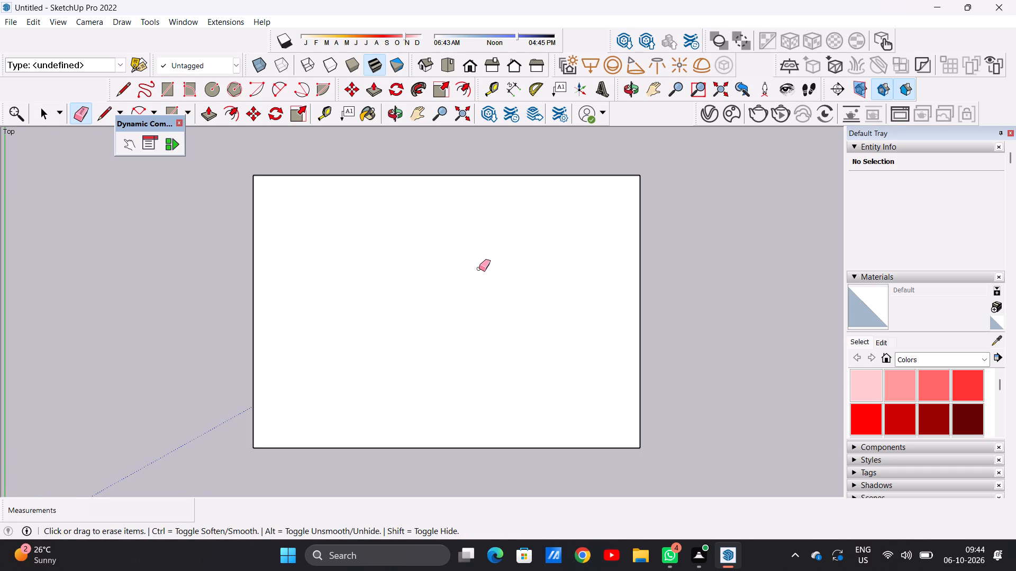
{"action": "key", "text": "space"}
Examine the enlarged base face's overall extent and its placement relative to the origin and axes.
{"action": "scroll", "coordinate": [486, 263], "scroll_direction": "down", "scroll_amount": 1}
{"action": "scroll", "coordinate": [484, 274], "scroll_direction": "up", "scroll_amount": 1}
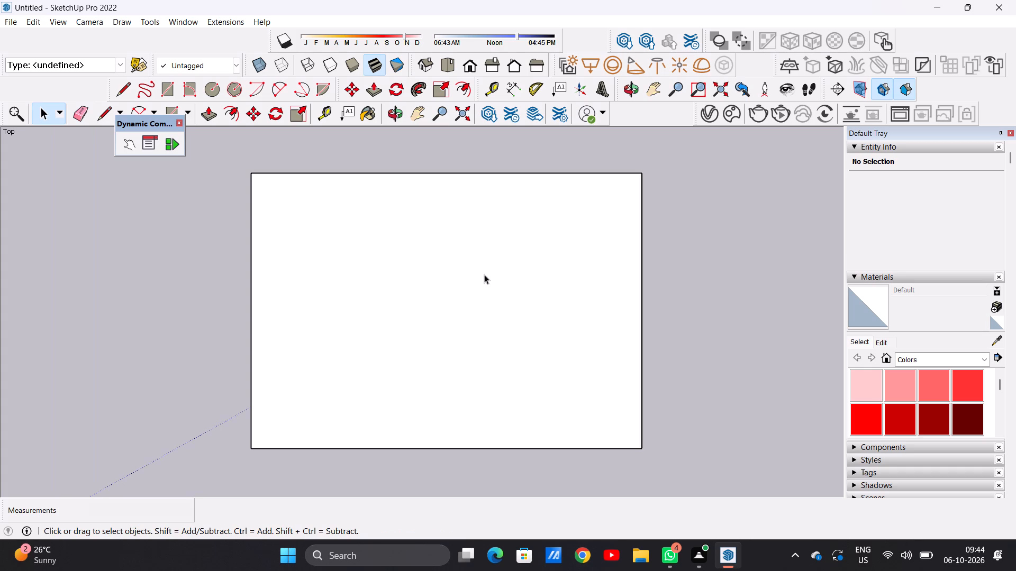
{"action": "scroll", "coordinate": [484, 274], "scroll_direction": "down", "scroll_amount": 3}
{"action": "scroll", "coordinate": [519, 291], "scroll_direction": "up", "scroll_amount": 2}
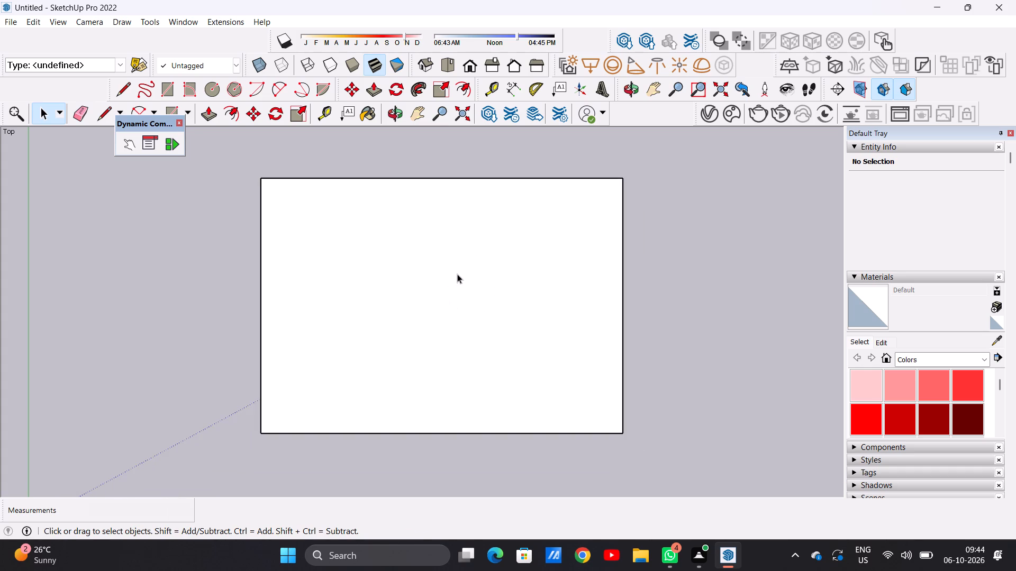
{"action": "scroll", "coordinate": [463, 276], "scroll_direction": "down", "scroll_amount": 2}
{"action": "scroll", "coordinate": [494, 279], "scroll_direction": "up", "scroll_amount": 1}
{"action": "scroll", "coordinate": [415, 271], "scroll_direction": "down", "scroll_amount": 1}
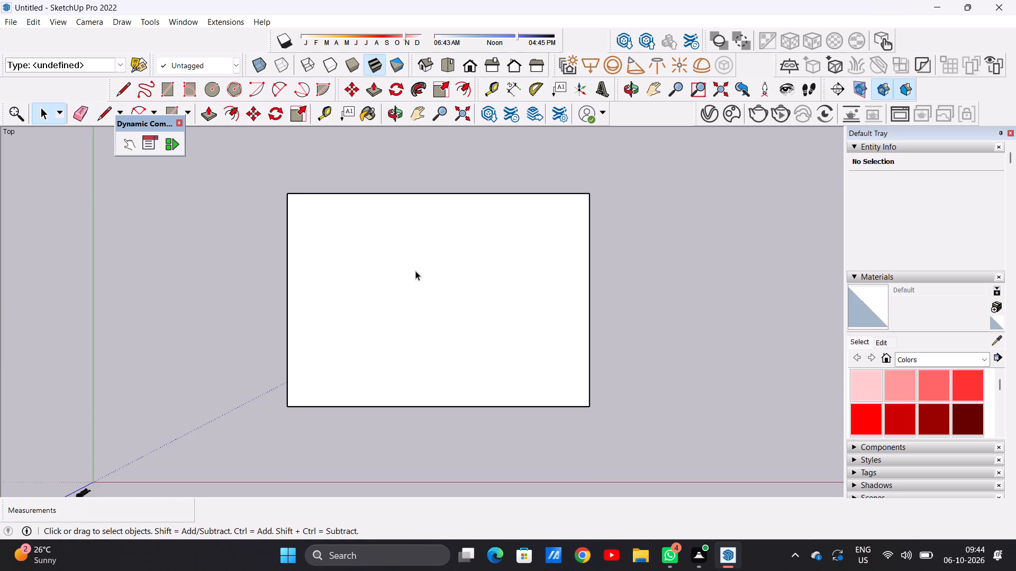
{"action": "scroll", "coordinate": [510, 262], "scroll_direction": "up", "scroll_amount": 2}
{"action": "scroll", "coordinate": [403, 305], "scroll_direction": "down", "scroll_amount": 5}
{"action": "scroll", "coordinate": [470, 255], "scroll_direction": "up", "scroll_amount": 2}
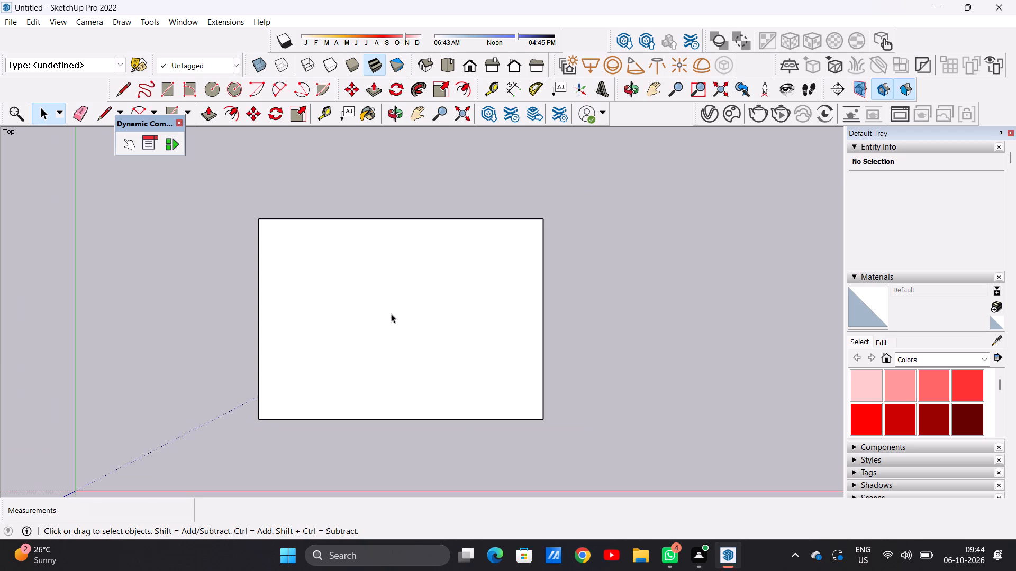
{"action": "middle_click_drag", "start_coordinate": [367, 448], "coordinate": [380, 353]}
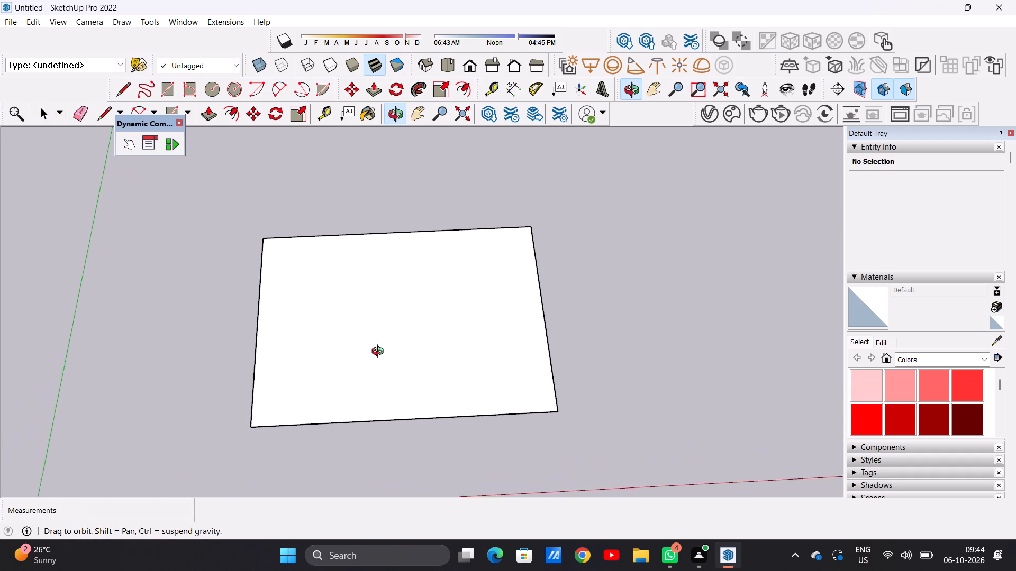
{"action": "middle_click_drag", "start_coordinate": [380, 353], "coordinate": [371, 436]}
{"action": "scroll", "coordinate": [462, 370], "scroll_direction": "down", "scroll_amount": 1}
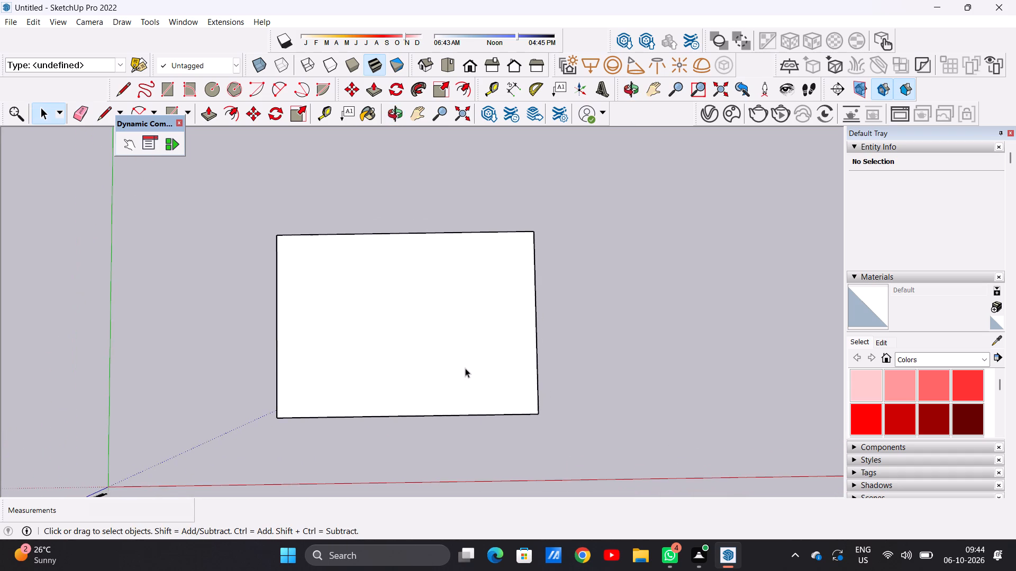
{"action": "scroll", "coordinate": [491, 334], "scroll_direction": "up", "scroll_amount": 2}
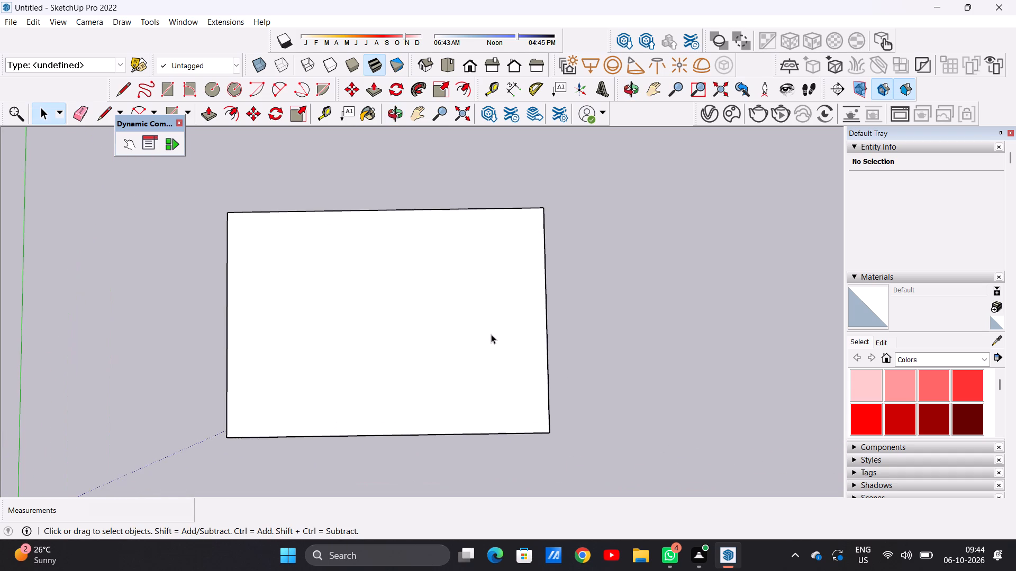
{"action": "scroll", "coordinate": [491, 330], "scroll_direction": "down", "scroll_amount": 2}
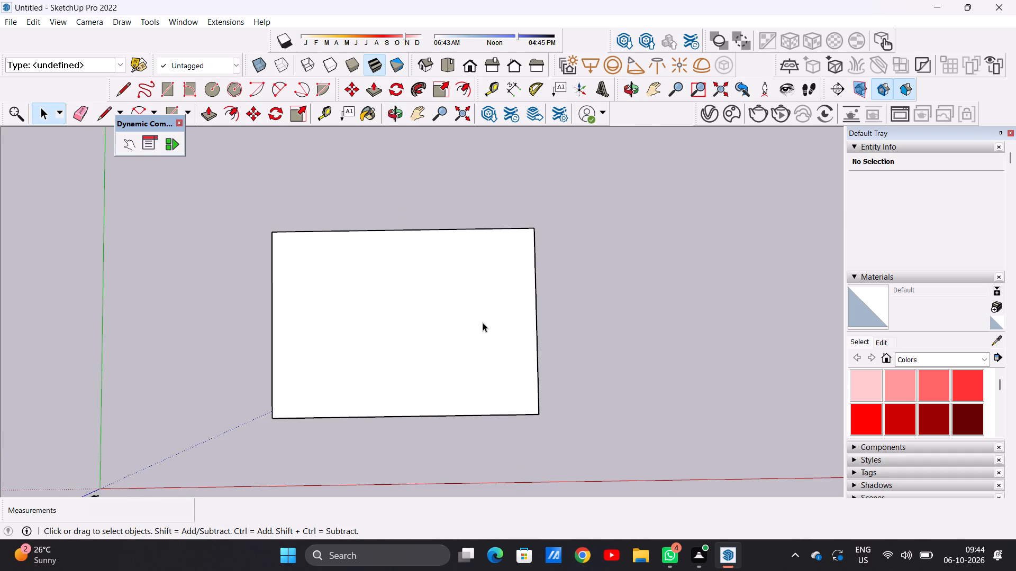
{"action": "scroll", "coordinate": [483, 323], "scroll_direction": "down", "scroll_amount": 1}
{"action": "middle_click_drag", "start_coordinate": [469, 338], "coordinate": [470, 357]}
{"action": "scroll", "coordinate": [466, 301], "scroll_direction": "up", "scroll_amount": 1}
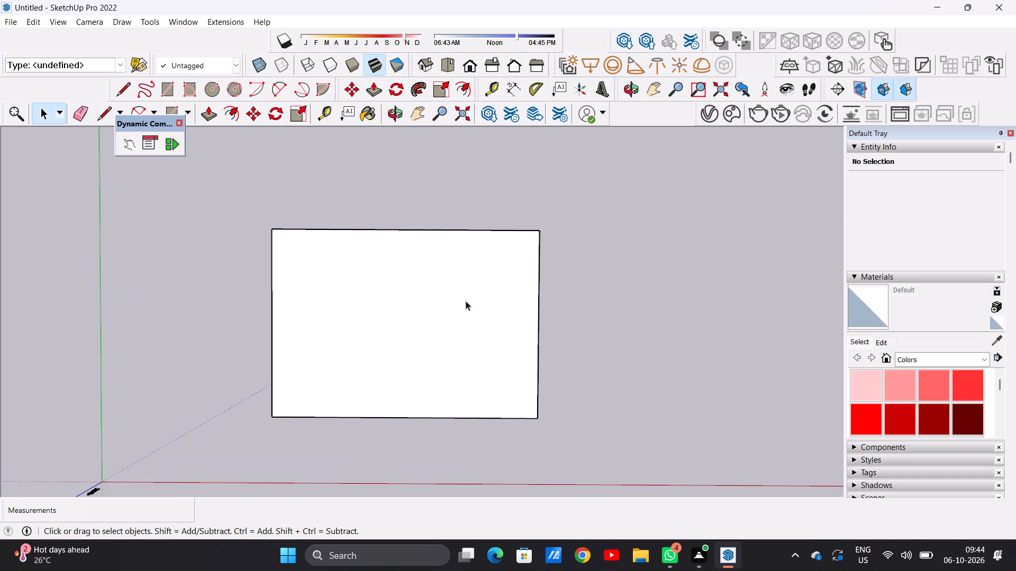
{"action": "scroll", "coordinate": [466, 301], "scroll_direction": "up", "scroll_amount": 1}
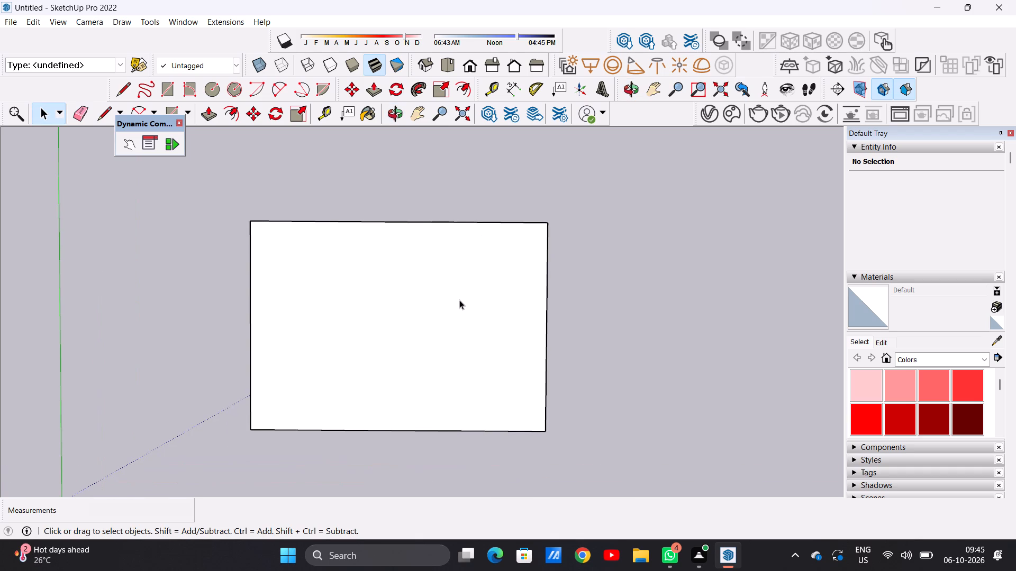
{"action": "scroll", "coordinate": [499, 327], "scroll_direction": "down", "scroll_amount": 3}
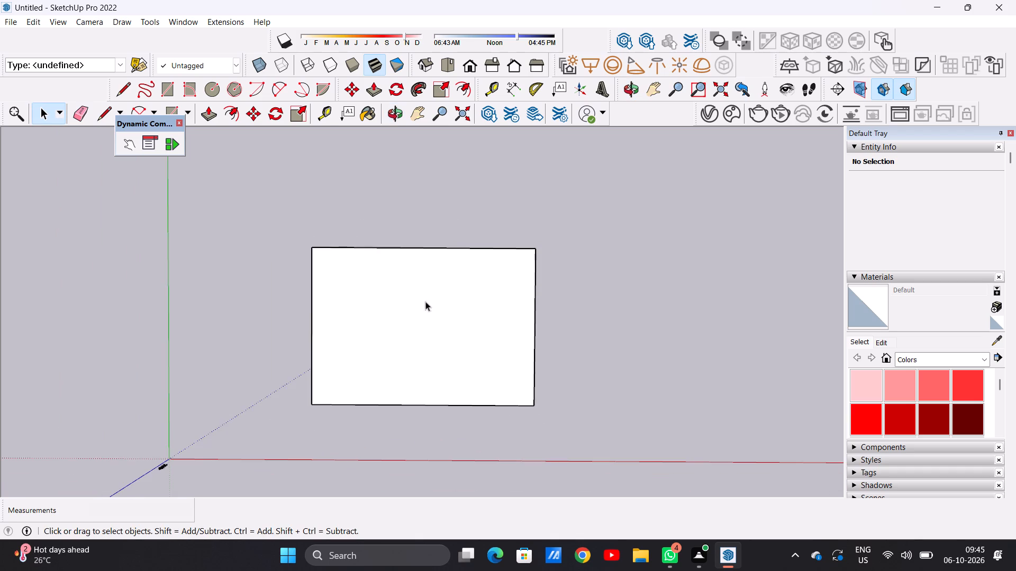
{"action": "scroll", "coordinate": [314, 307], "scroll_direction": "up", "scroll_amount": 2}
{"action": "scroll", "coordinate": [365, 288], "scroll_direction": "up", "scroll_amount": 1}
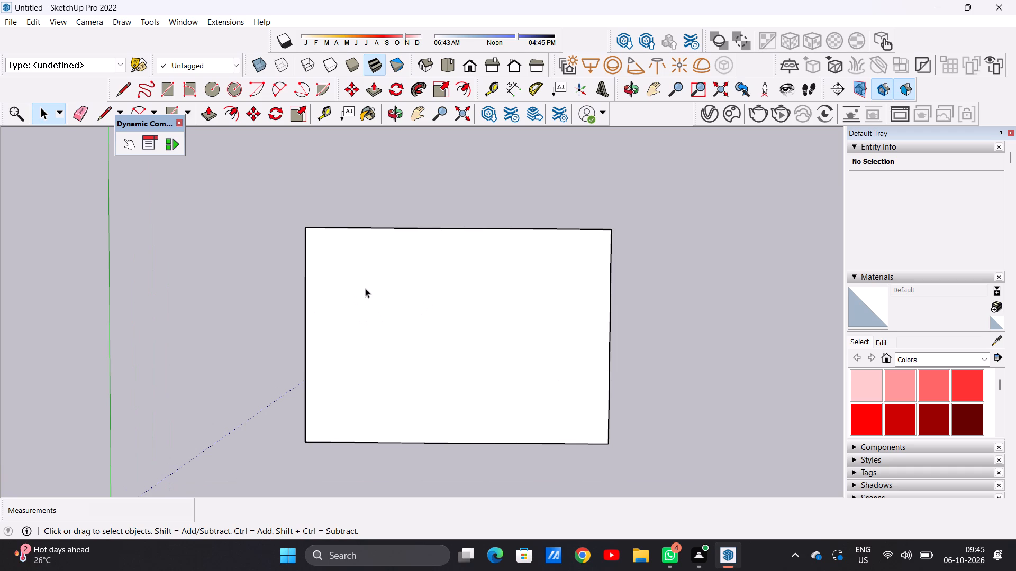
Extend the face along its right edge with an adjoining rectangle about 20' wide and 57' deep, then erase the shared dividing line.
{"action": "key", "text": "r"}
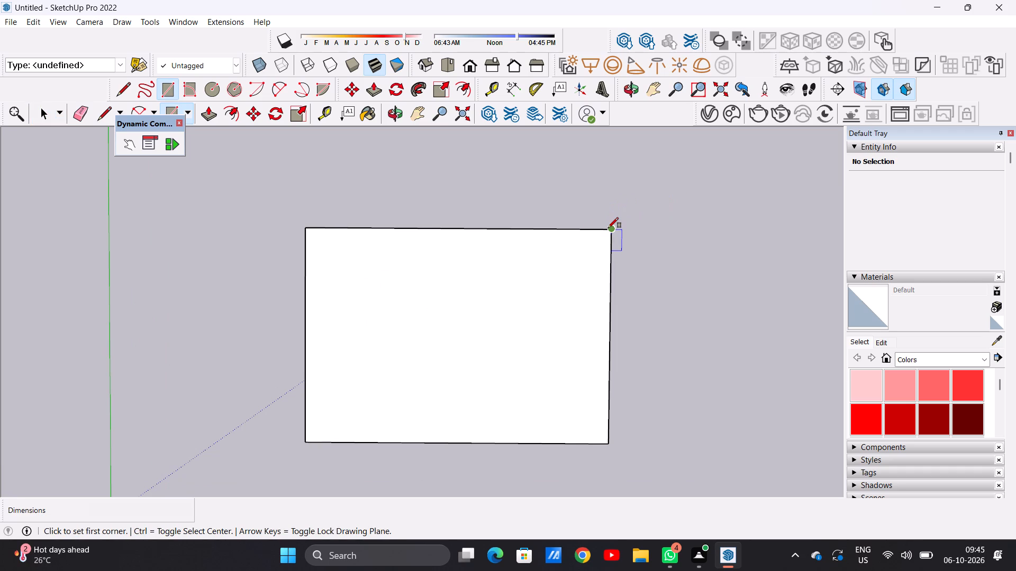
{"action": "left_click", "coordinate": [608, 228]}
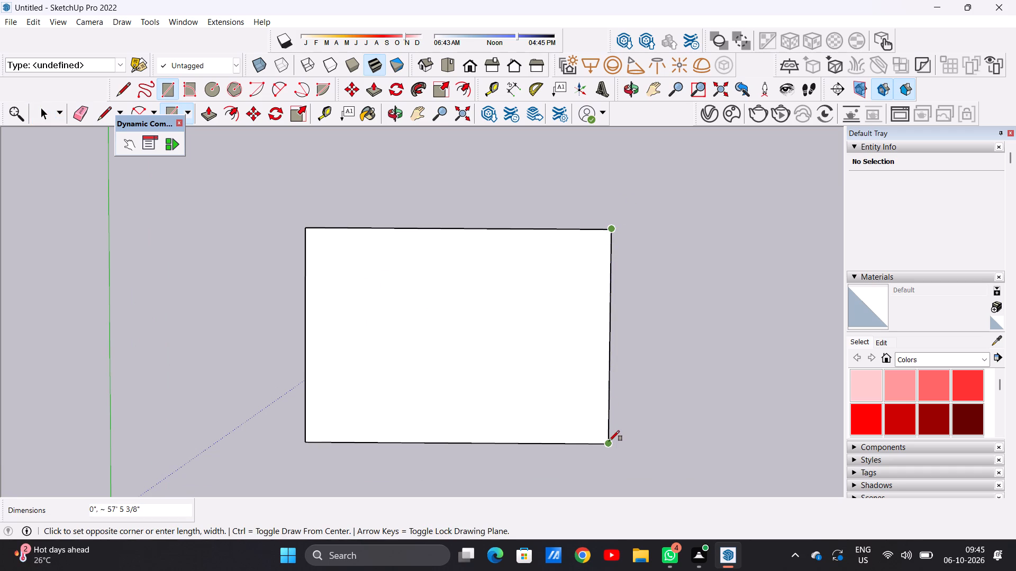
{"action": "left_click", "coordinate": [609, 441]}
{"action": "left_click", "coordinate": [684, 441]}
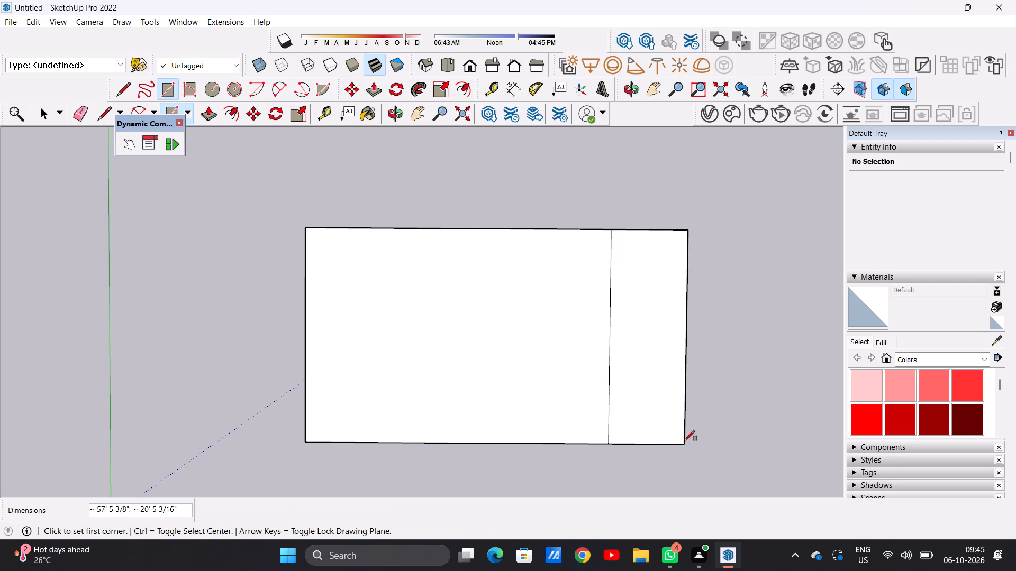
{"action": "key", "text": "space"}
{"action": "type", "text": "E"}
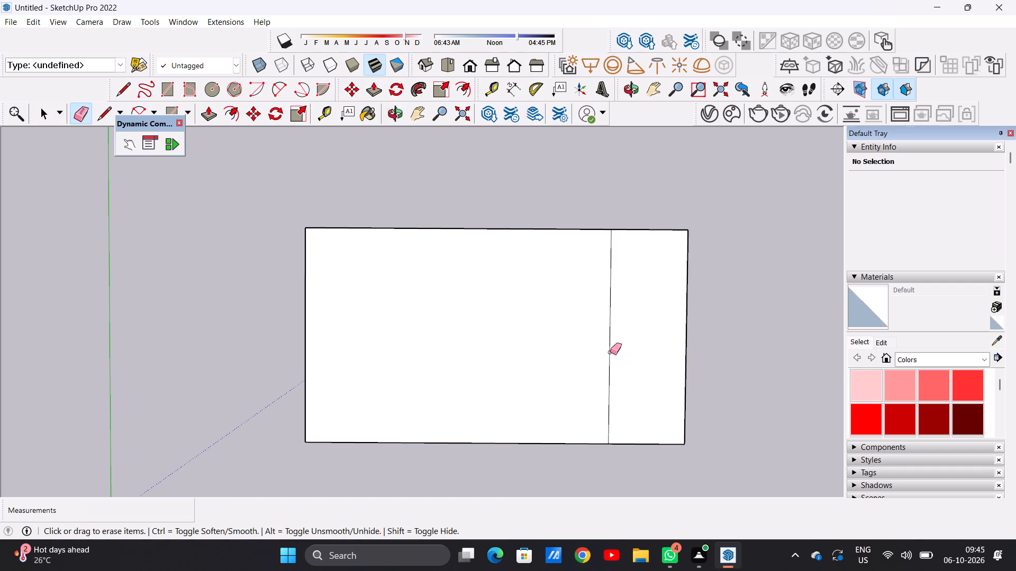
{"action": "left_click", "coordinate": [610, 352]}
{"action": "key", "text": "space"}
Extend the face along its full upper edge with an adjoining rectangle about 102' by 19', then erase the shared dividing line.
{"action": "scroll", "coordinate": [531, 371], "scroll_direction": "down", "scroll_amount": 5}
{"action": "scroll", "coordinate": [420, 328], "scroll_direction": "down", "scroll_amount": 2}
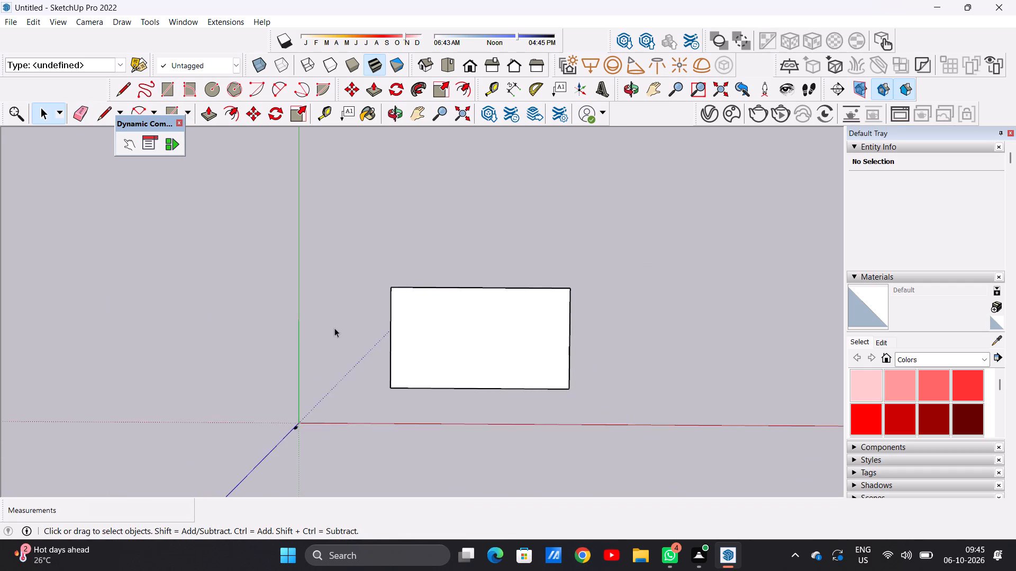
{"action": "scroll", "coordinate": [334, 328], "scroll_direction": "down", "scroll_amount": 4}
{"action": "scroll", "coordinate": [598, 255], "scroll_direction": "up", "scroll_amount": 6}
{"action": "scroll", "coordinate": [598, 242], "scroll_direction": "down", "scroll_amount": 3}
{"action": "scroll", "coordinate": [394, 261], "scroll_direction": "up", "scroll_amount": 4}
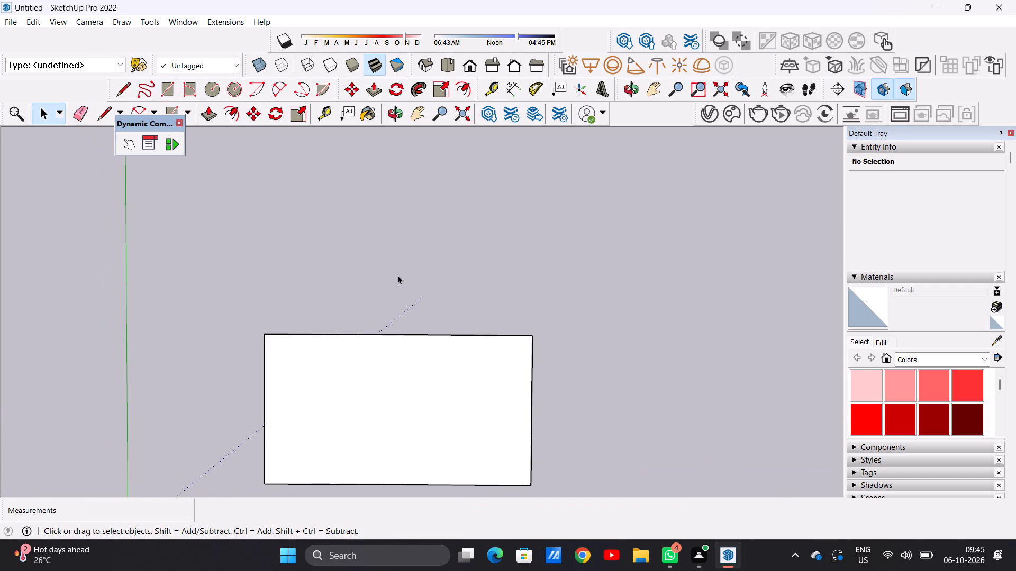
{"action": "scroll", "coordinate": [452, 321], "scroll_direction": "down", "scroll_amount": 3}
{"action": "scroll", "coordinate": [419, 422], "scroll_direction": "up", "scroll_amount": 6}
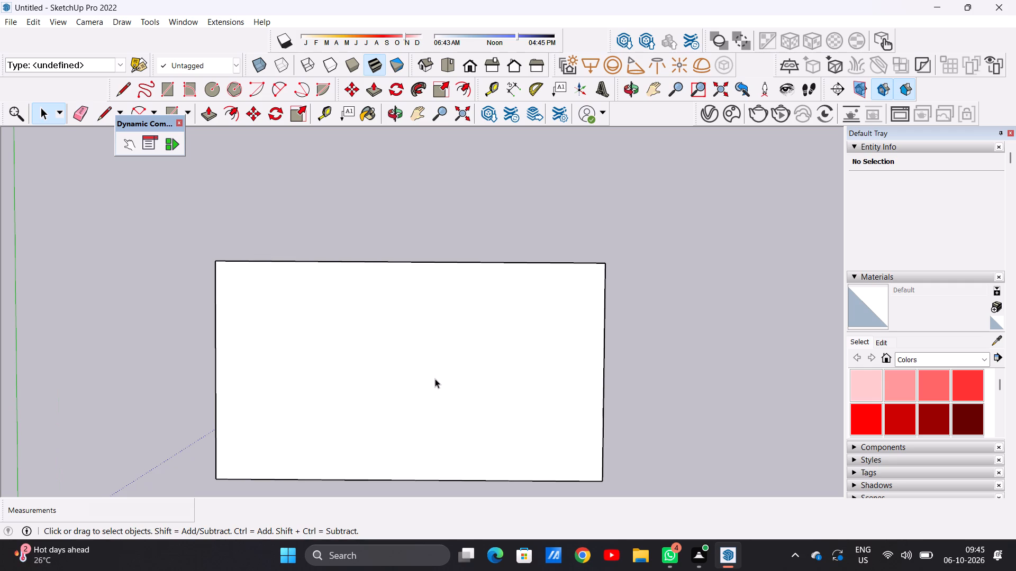
{"action": "key", "text": "r"}
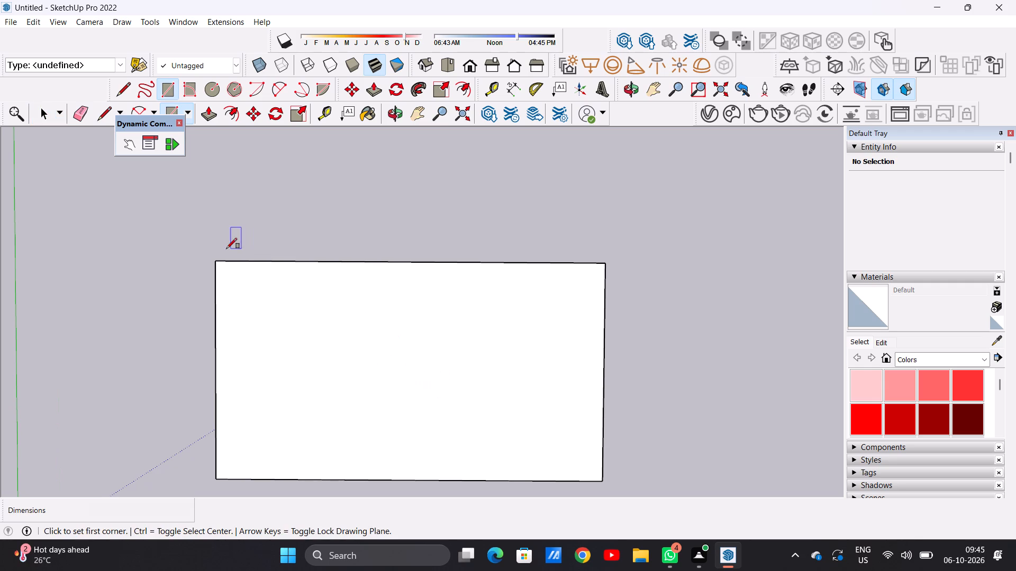
{"action": "left_click", "coordinate": [214, 261]}
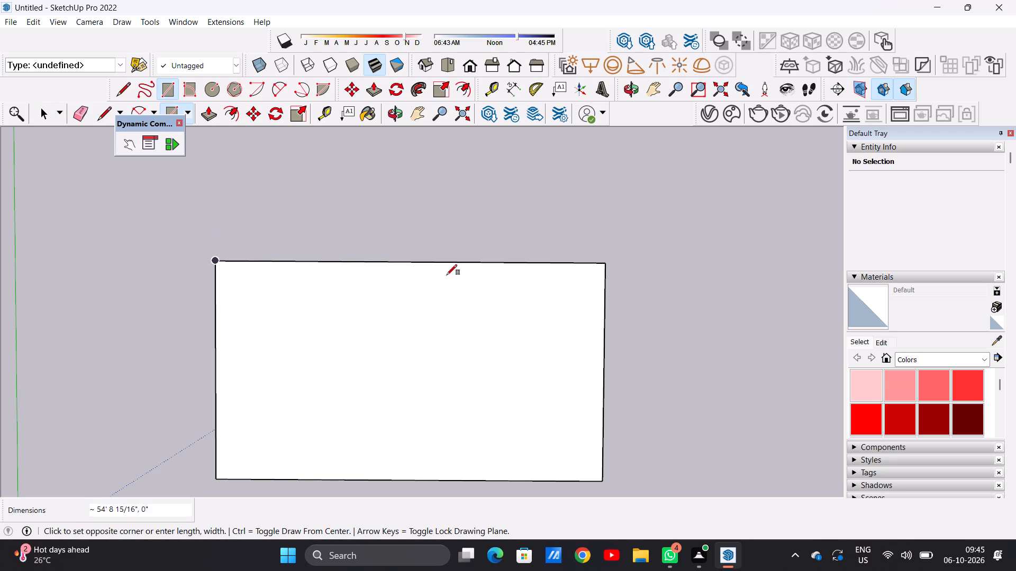
{"action": "left_click", "coordinate": [605, 265]}
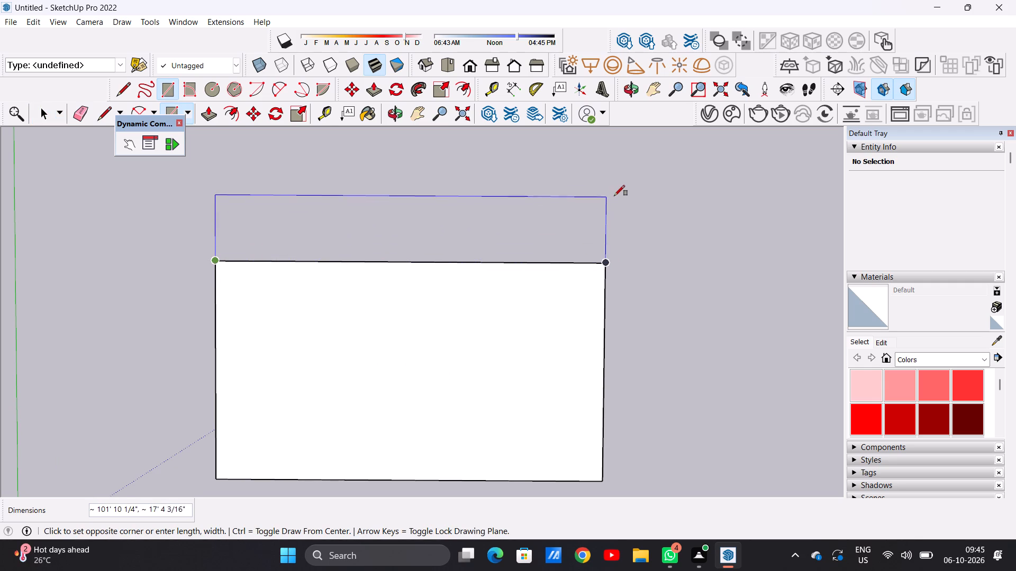
{"action": "left_click", "coordinate": [614, 191]}
{"action": "key", "text": "space"}
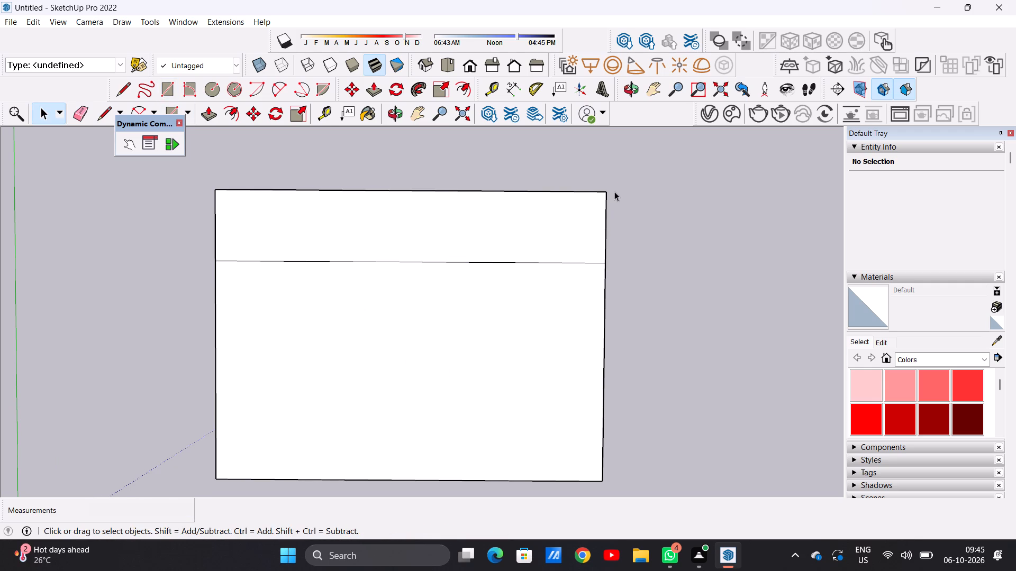
{"action": "type", "text": "E"}
{"action": "left_click_drag", "start_coordinate": [536, 252], "coordinate": [536, 268]}
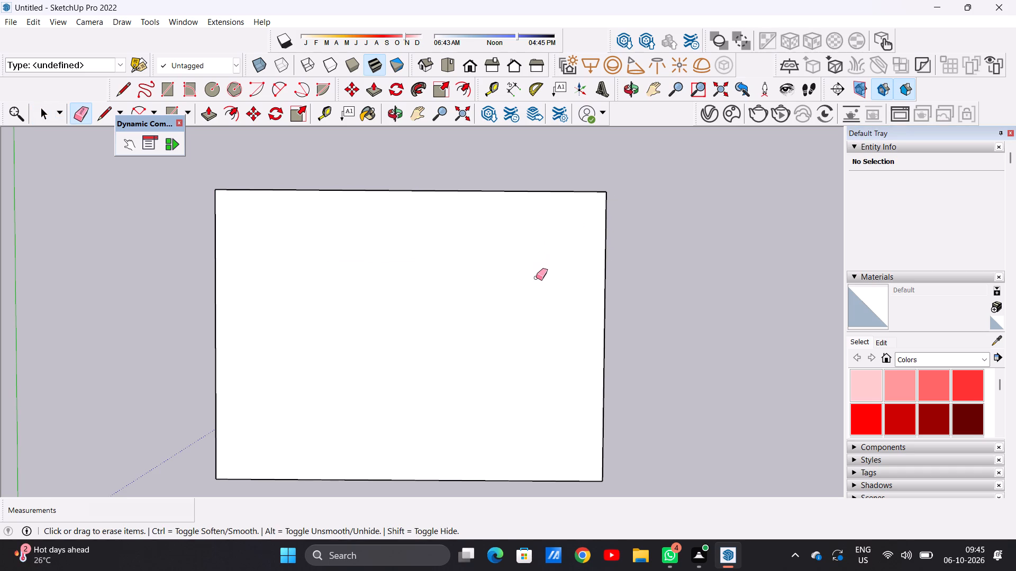
{"action": "key", "text": "space"}
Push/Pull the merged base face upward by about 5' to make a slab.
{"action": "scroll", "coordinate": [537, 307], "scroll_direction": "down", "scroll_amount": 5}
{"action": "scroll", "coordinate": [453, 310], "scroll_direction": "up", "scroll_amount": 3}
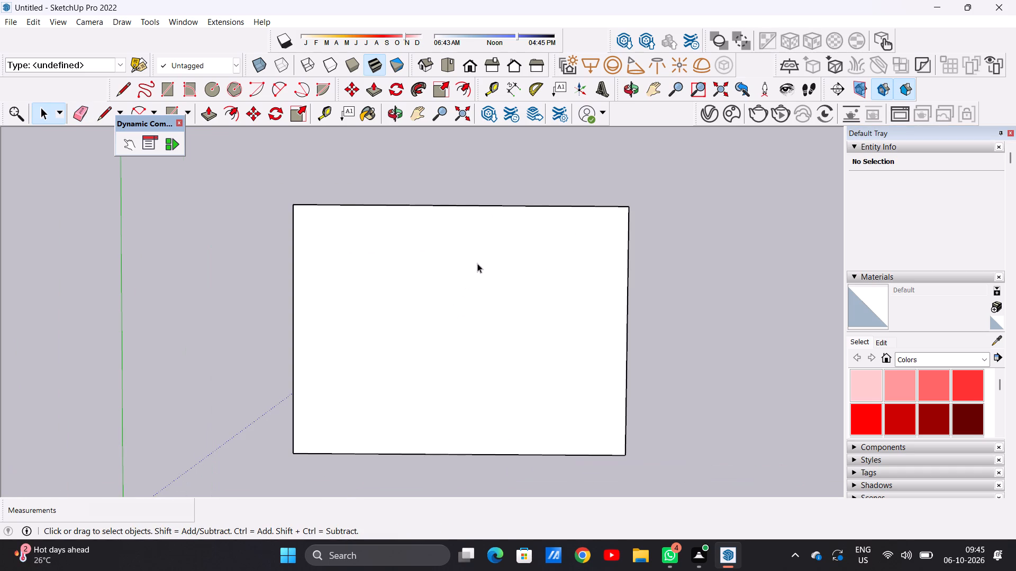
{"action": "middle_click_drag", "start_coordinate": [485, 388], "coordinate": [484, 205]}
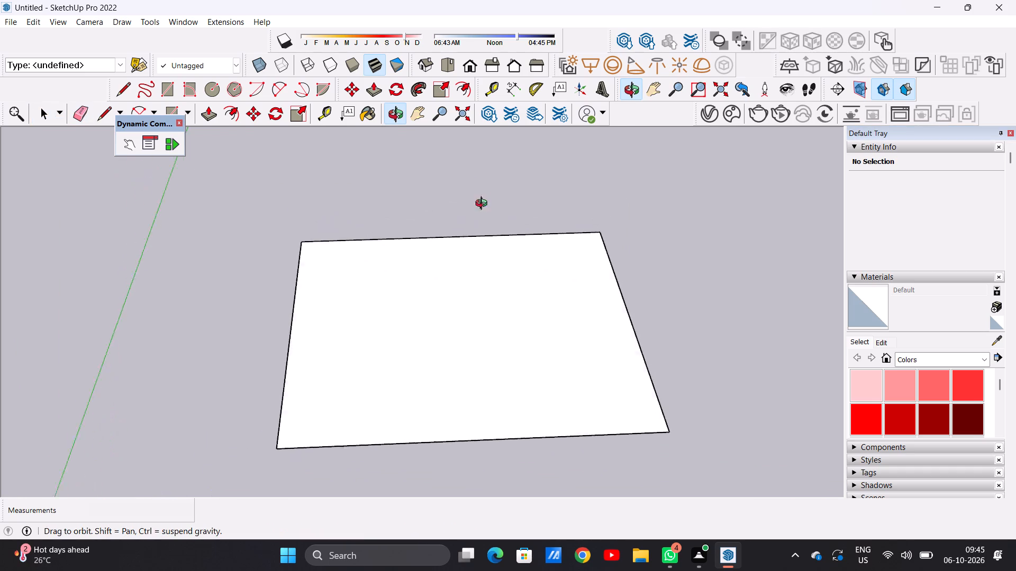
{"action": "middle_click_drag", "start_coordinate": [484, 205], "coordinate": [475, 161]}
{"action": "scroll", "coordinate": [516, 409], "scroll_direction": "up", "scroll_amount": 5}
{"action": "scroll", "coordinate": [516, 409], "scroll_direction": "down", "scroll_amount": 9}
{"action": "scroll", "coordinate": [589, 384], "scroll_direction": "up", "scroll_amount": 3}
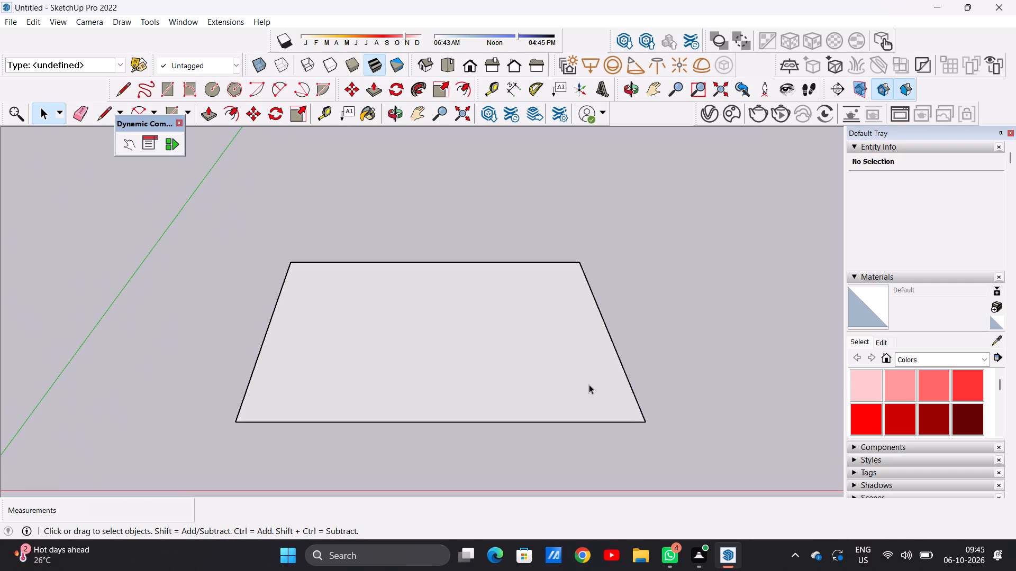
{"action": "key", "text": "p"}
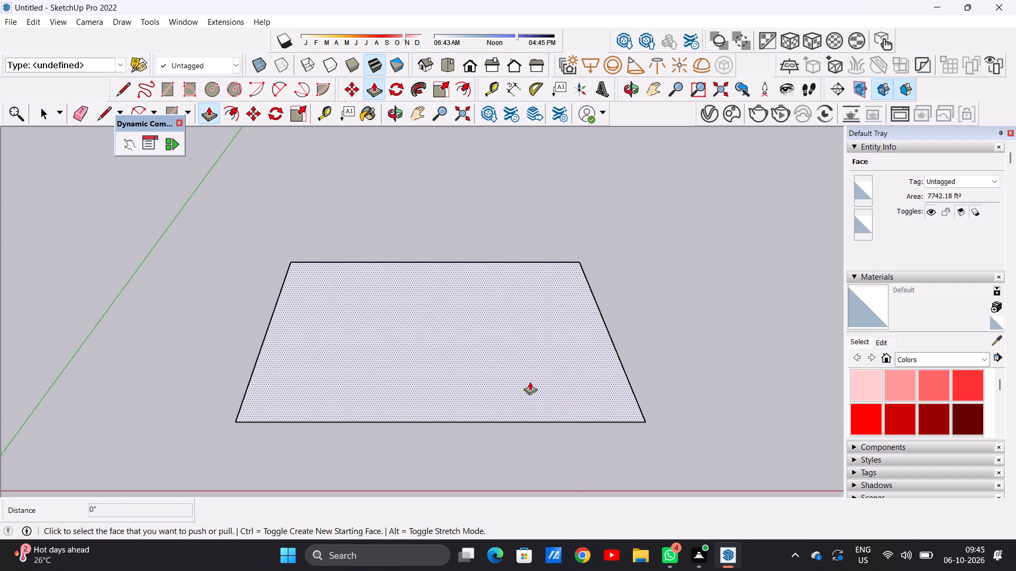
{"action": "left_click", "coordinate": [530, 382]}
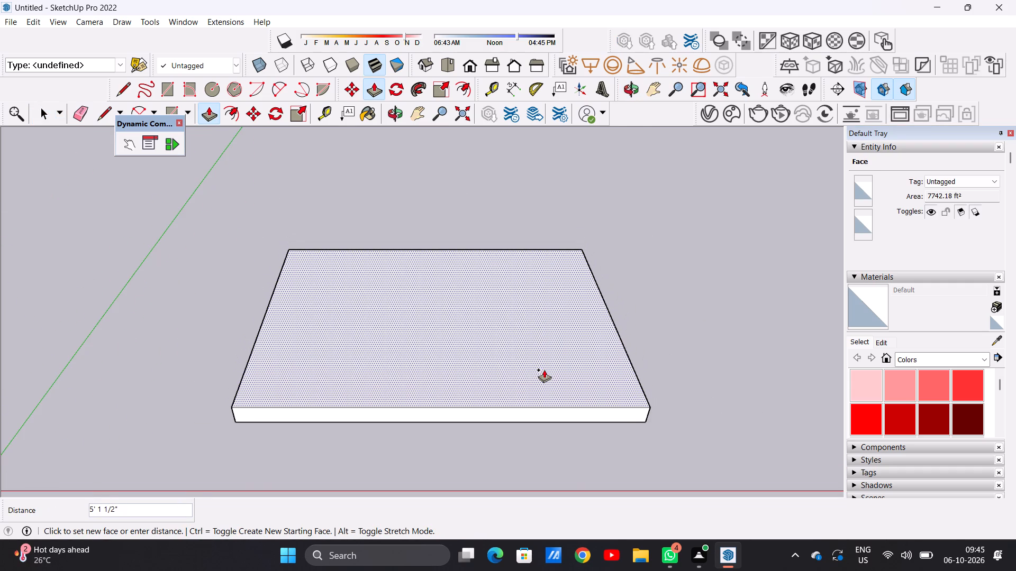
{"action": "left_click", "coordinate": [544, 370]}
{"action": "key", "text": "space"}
Examine the raised slab's thickness and proportions from the top view and from low oblique angles.
{"action": "middle_click_drag", "start_coordinate": [538, 448], "coordinate": [546, 366]}
{"action": "scroll", "coordinate": [537, 448], "scroll_direction": "up", "scroll_amount": 1}
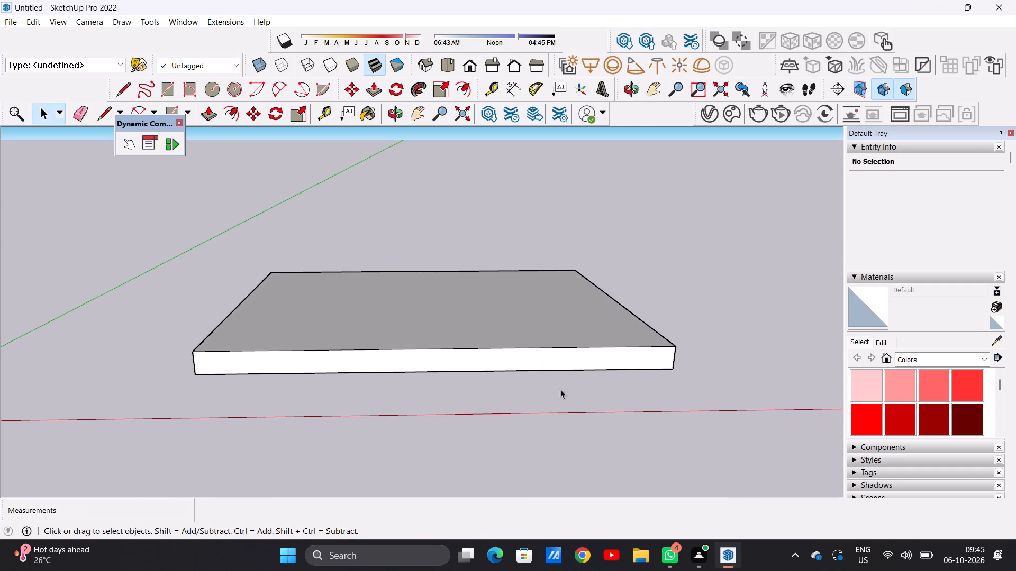
{"action": "scroll", "coordinate": [566, 409], "scroll_direction": "down", "scroll_amount": 11}
{"action": "middle_click_drag", "start_coordinate": [550, 390], "coordinate": [537, 480]}
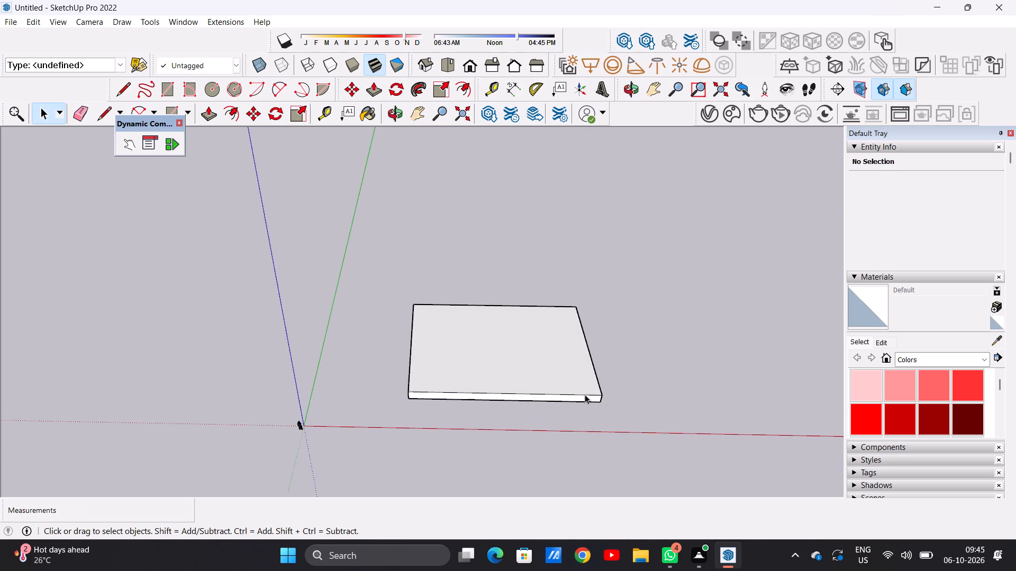
{"action": "scroll", "coordinate": [588, 382], "scroll_direction": "up", "scroll_amount": 4}
{"action": "scroll", "coordinate": [502, 328], "scroll_direction": "up", "scroll_amount": 3}
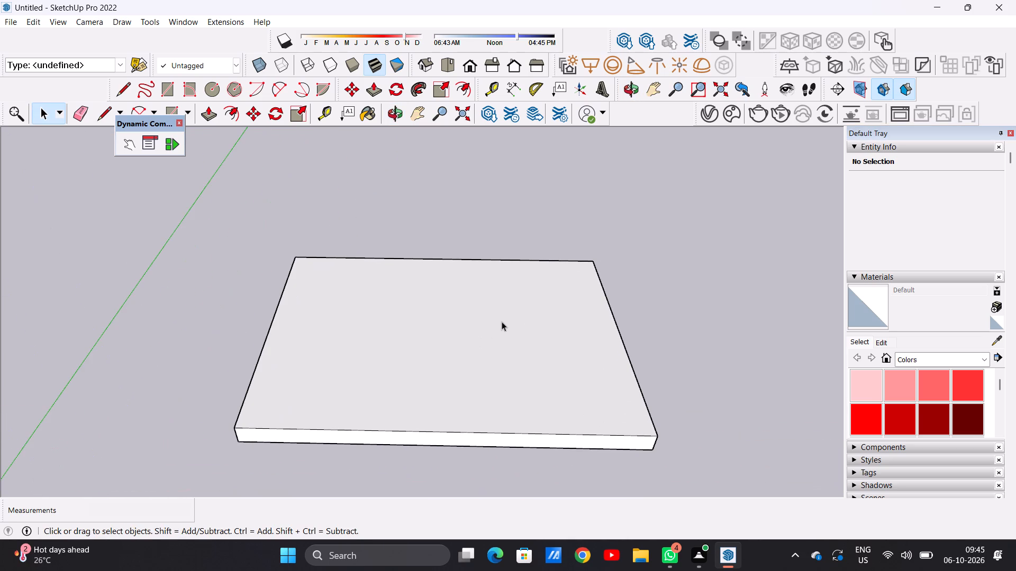
{"action": "left_click", "coordinate": [451, 63]}
{"action": "scroll", "coordinate": [316, 255], "scroll_direction": "down", "scroll_amount": 4}
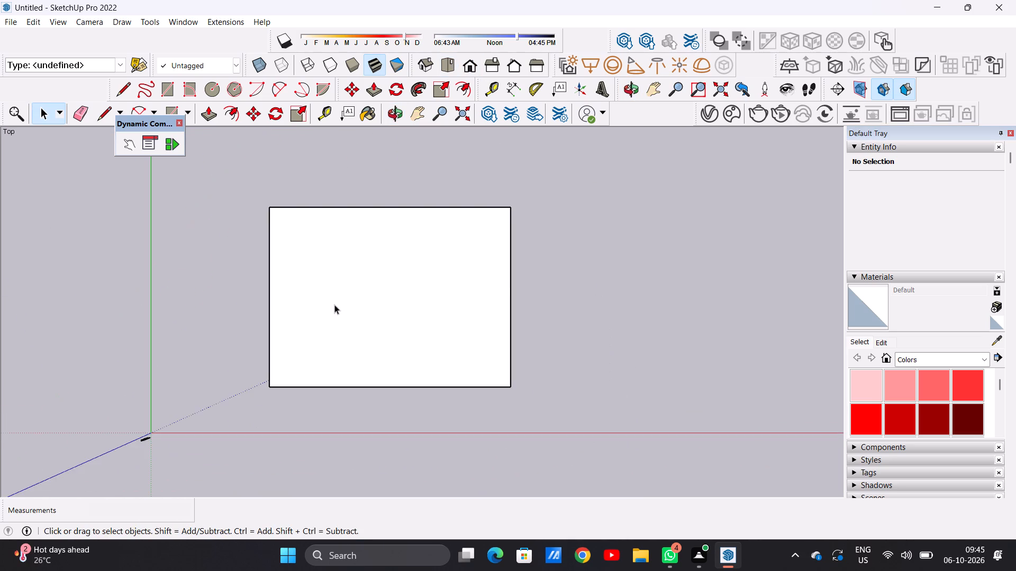
{"action": "scroll", "coordinate": [334, 305], "scroll_direction": "up", "scroll_amount": 4}
{"action": "middle_click_drag", "start_coordinate": [434, 434], "coordinate": [450, 273]}
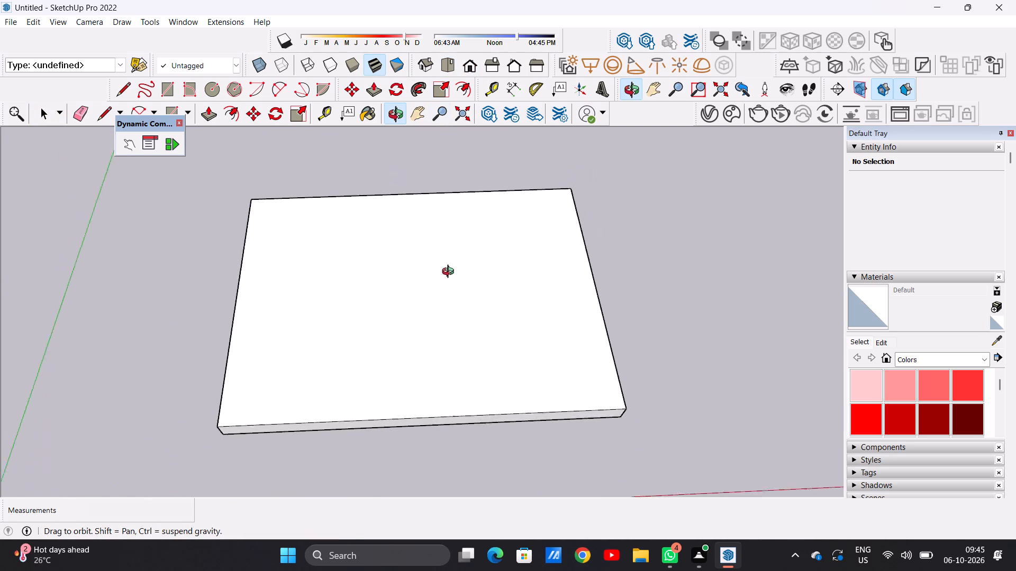
{"action": "middle_click_drag", "start_coordinate": [450, 273], "coordinate": [453, 252]}
{"action": "middle_click_drag", "start_coordinate": [467, 470], "coordinate": [453, 408]}
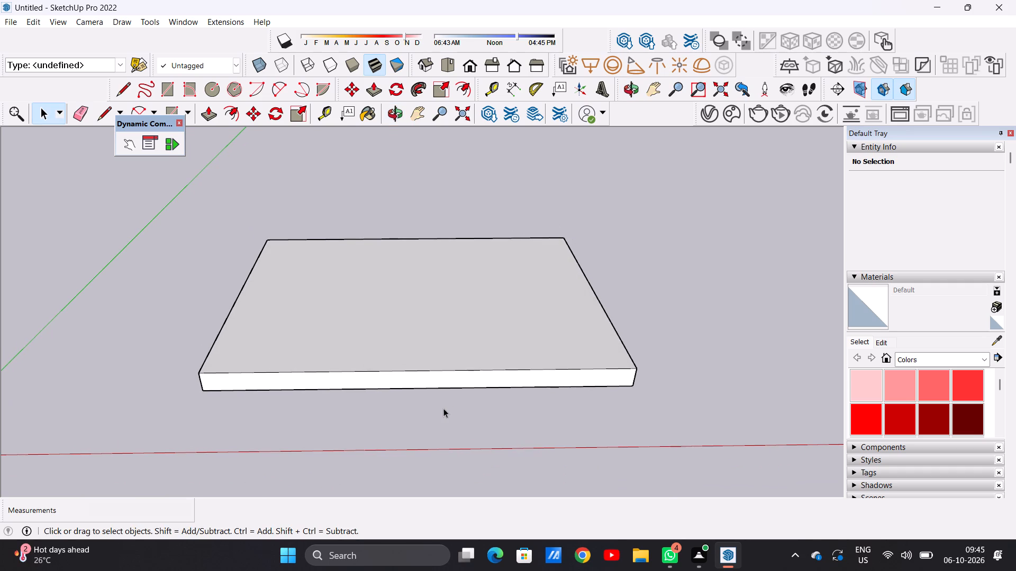
{"action": "scroll", "coordinate": [486, 391], "scroll_direction": "down", "scroll_amount": 1}
{"action": "scroll", "coordinate": [324, 367], "scroll_direction": "up", "scroll_amount": 1}
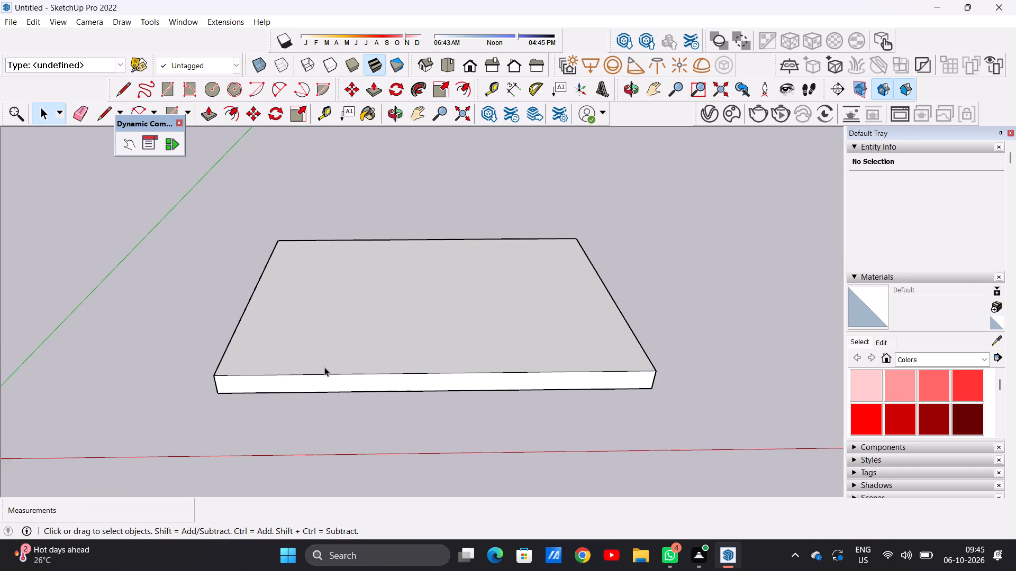
{"action": "scroll", "coordinate": [324, 367], "scroll_direction": "up", "scroll_amount": 1}
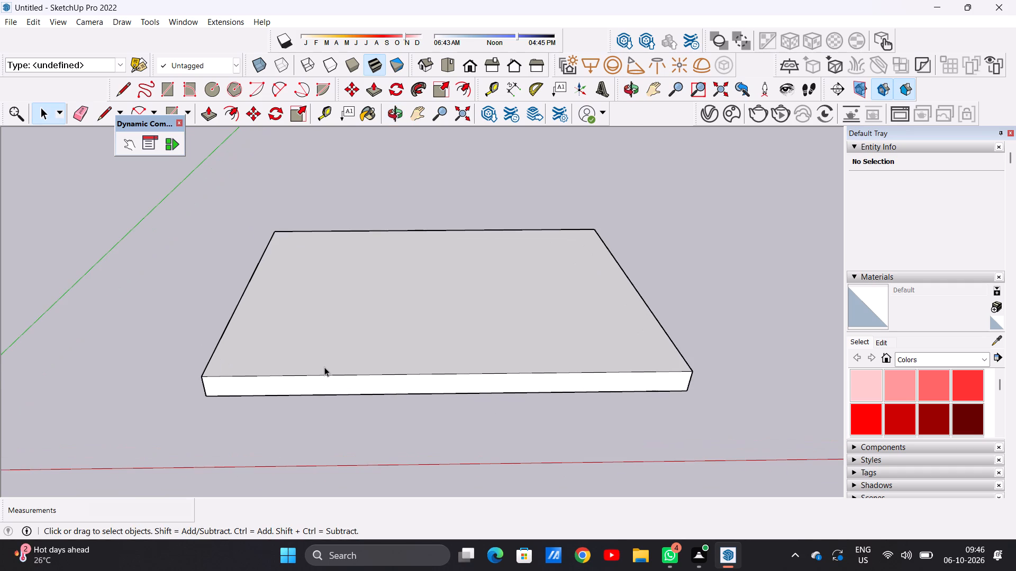
{"action": "scroll", "coordinate": [324, 367], "scroll_direction": "down", "scroll_amount": 1}
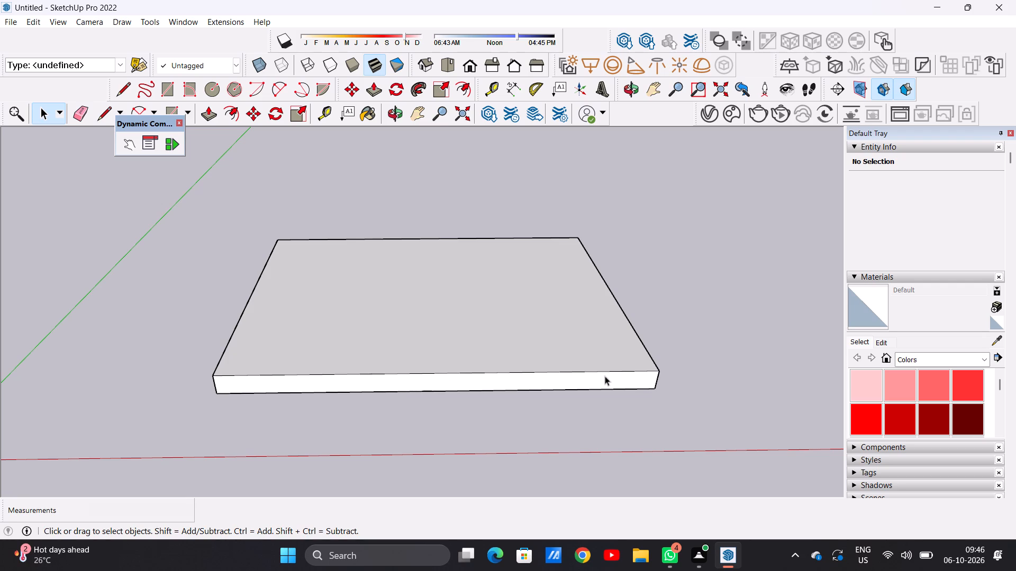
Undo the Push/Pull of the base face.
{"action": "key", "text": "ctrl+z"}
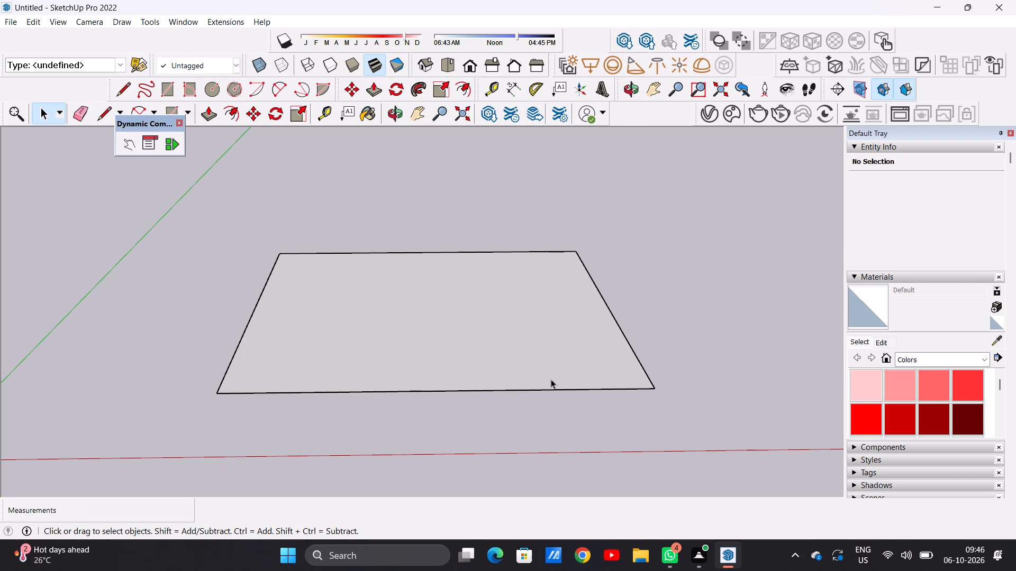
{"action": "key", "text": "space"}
Extend the face along its full right edge with an adjoining rectangle about 41' wide and 76' deep, then erase the shared dividing line.
{"action": "middle_click_drag", "start_coordinate": [531, 335], "coordinate": [520, 421]}
{"action": "scroll", "coordinate": [520, 421], "scroll_direction": "down", "scroll_amount": 1}
{"action": "scroll", "coordinate": [520, 345], "scroll_direction": "down", "scroll_amount": 4}
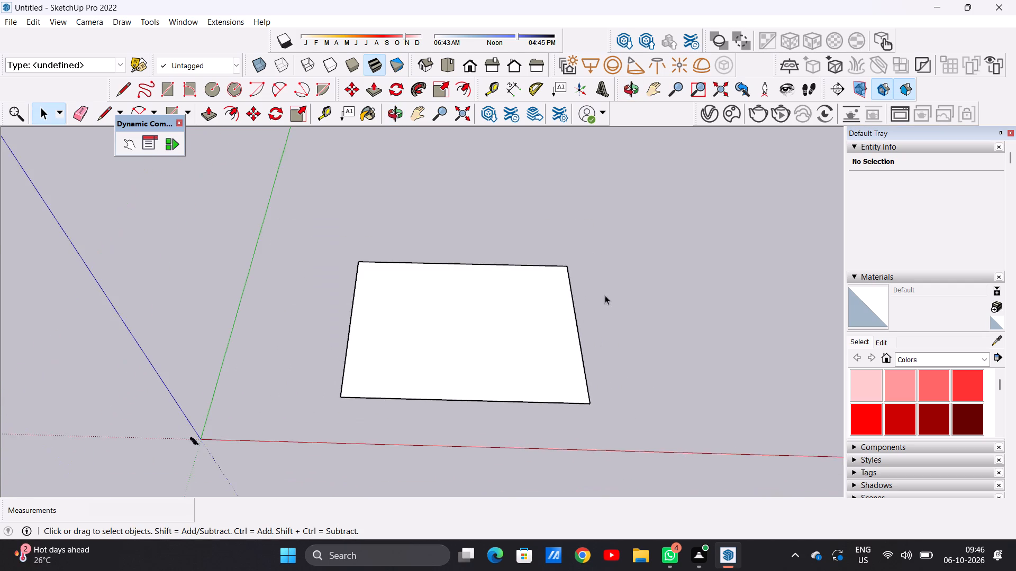
{"action": "scroll", "coordinate": [610, 290], "scroll_direction": "up", "scroll_amount": 4}
{"action": "key", "text": "r"}
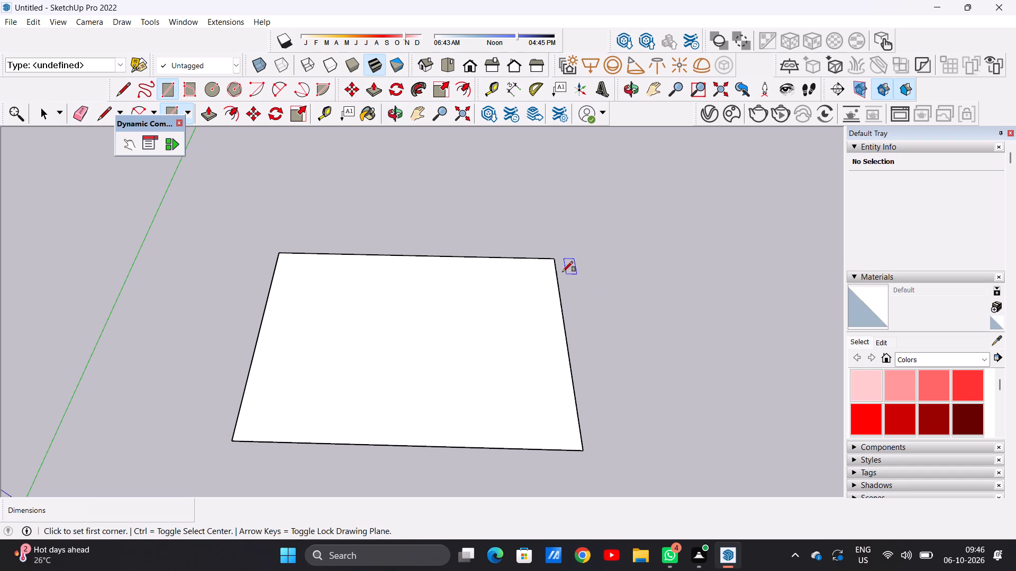
{"action": "left_click", "coordinate": [555, 256]}
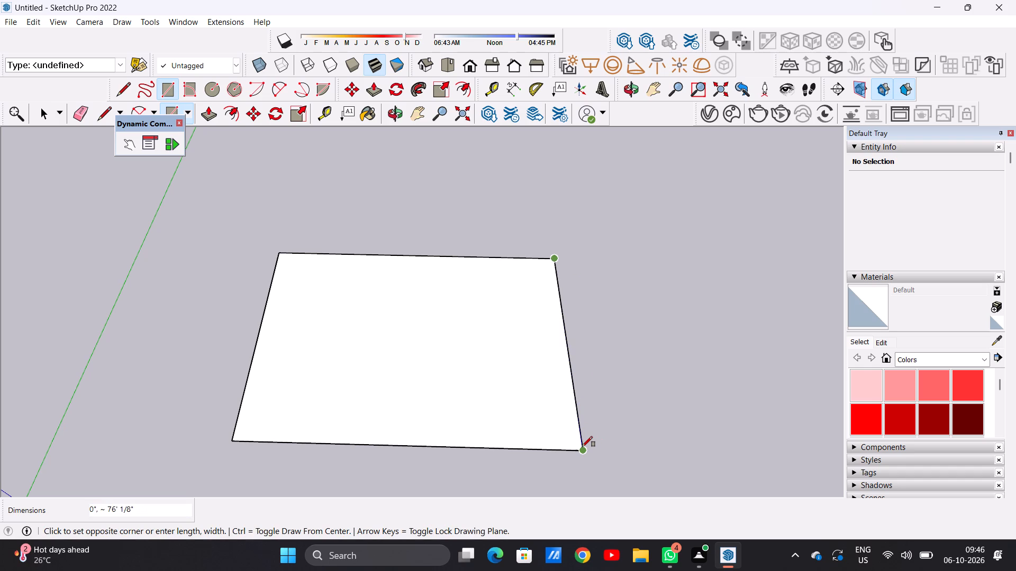
{"action": "left_click", "coordinate": [582, 447]}
{"action": "left_click", "coordinate": [725, 444]}
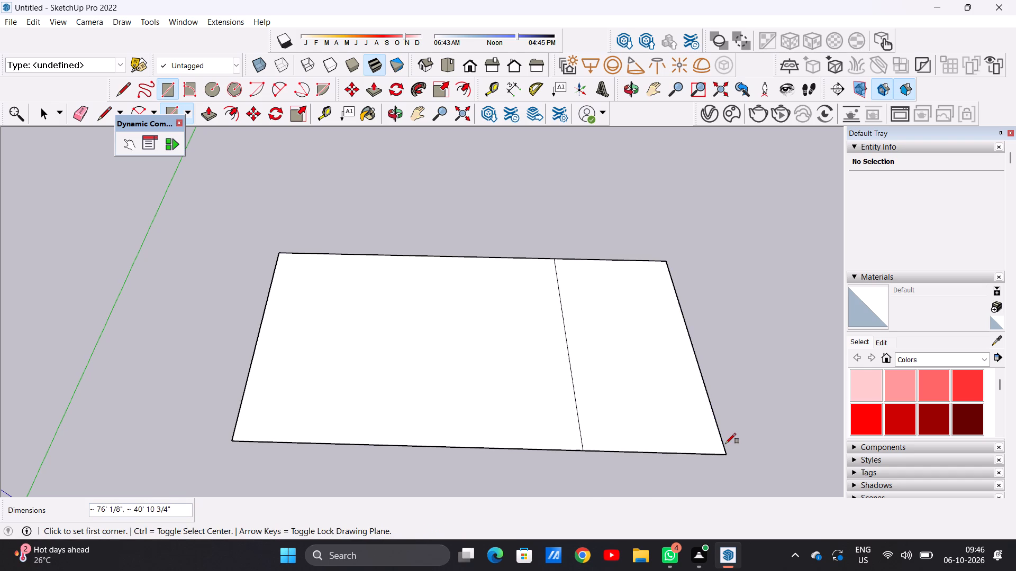
{"action": "key", "text": "space"}
{"action": "type", "text": "E"}
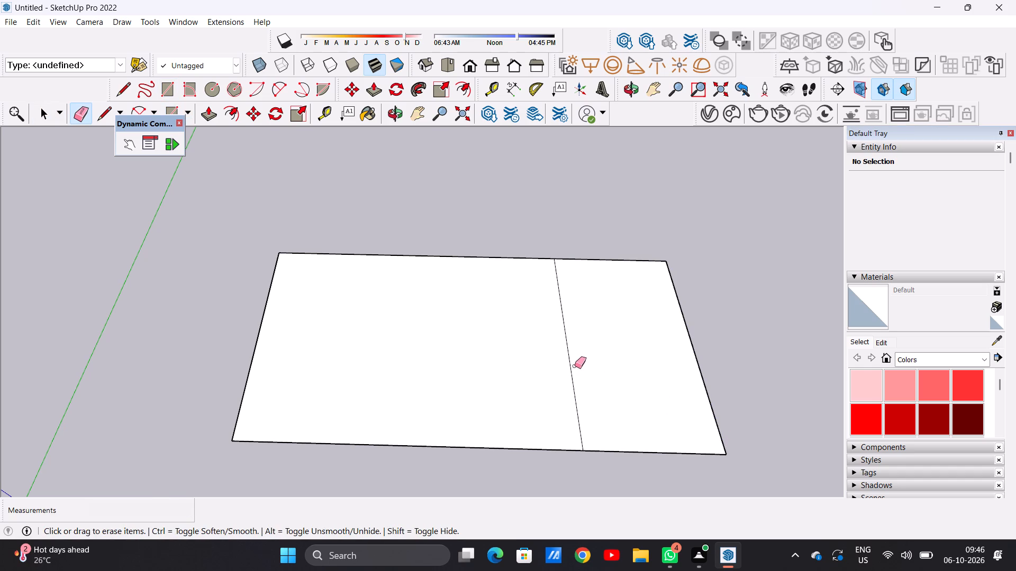
{"action": "left_click", "coordinate": [572, 369]}
{"action": "key", "text": "space"}
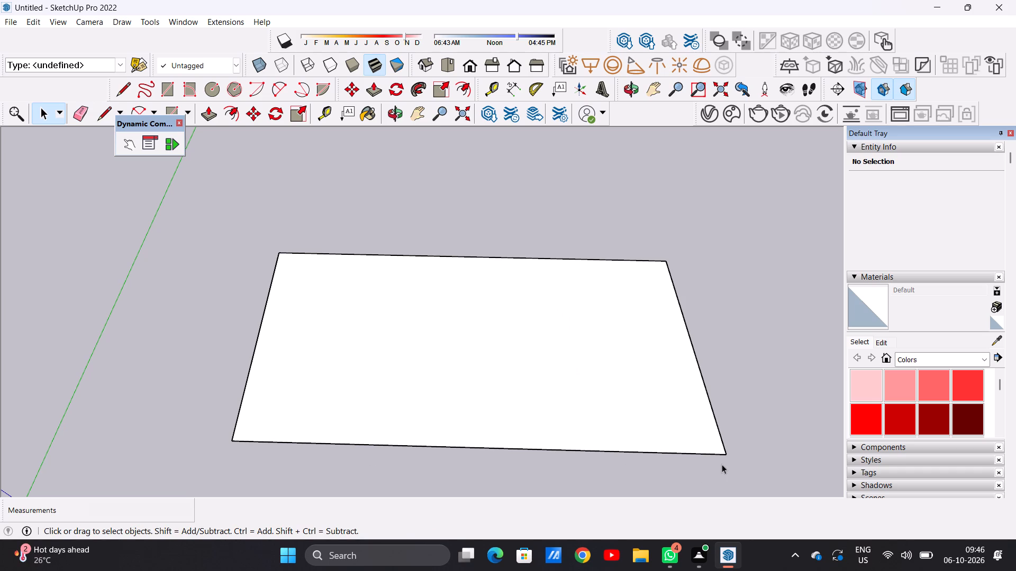
Move the whole base face with its edges from its far right corner to a spot farther from the origin, then clear the selection.
{"action": "scroll", "coordinate": [558, 366], "scroll_direction": "down", "scroll_amount": 4}
{"action": "scroll", "coordinate": [543, 384], "scroll_direction": "up", "scroll_amount": 5}
{"action": "scroll", "coordinate": [414, 329], "scroll_direction": "down", "scroll_amount": 2}
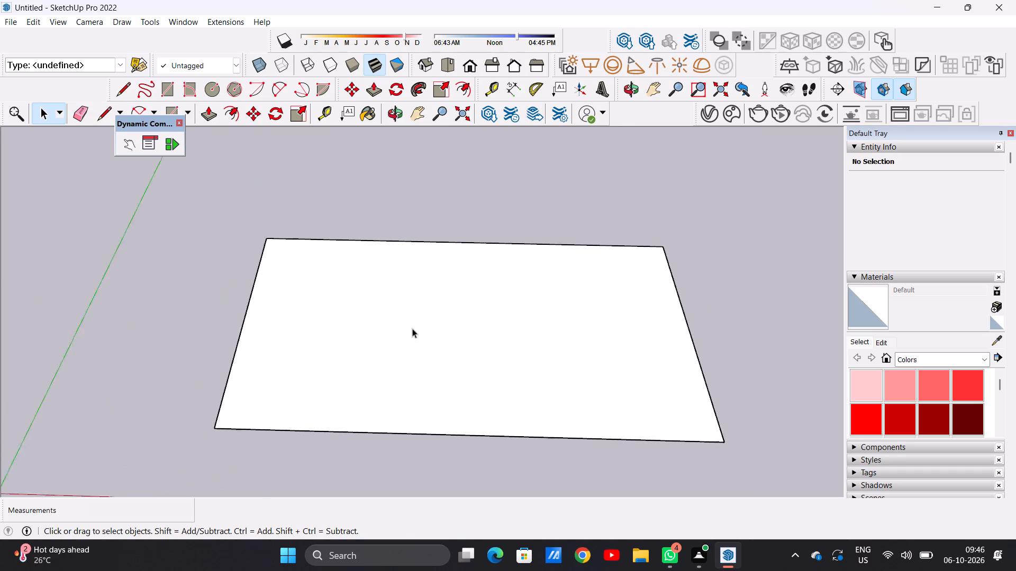
{"action": "scroll", "coordinate": [412, 328], "scroll_direction": "down", "scroll_amount": 11}
{"action": "scroll", "coordinate": [456, 270], "scroll_direction": "up", "scroll_amount": 7}
{"action": "scroll", "coordinate": [618, 334], "scroll_direction": "up", "scroll_amount": 5}
{"action": "triple_click", "coordinate": [306, 363]}
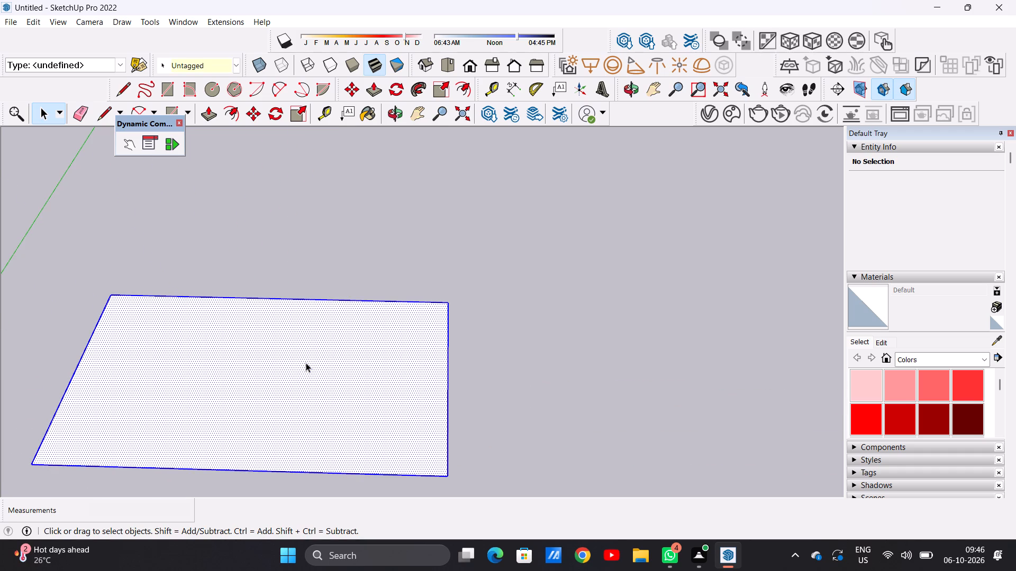
{"action": "key", "text": "m"}
{"action": "left_click", "coordinate": [448, 301]}
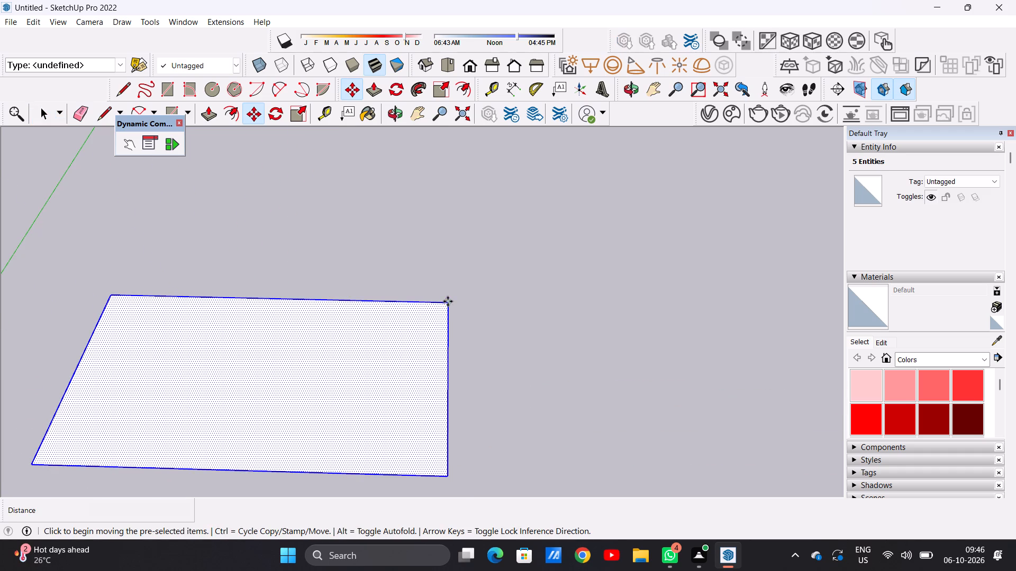
{"action": "left_click", "coordinate": [600, 229]}
{"action": "key", "text": "space"}
{"action": "left_click", "coordinate": [737, 264]}
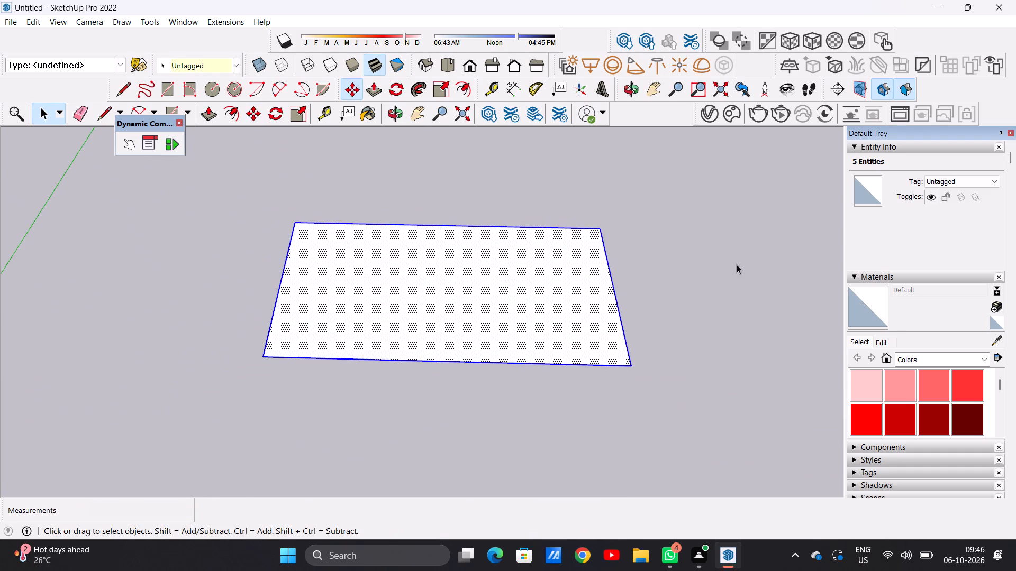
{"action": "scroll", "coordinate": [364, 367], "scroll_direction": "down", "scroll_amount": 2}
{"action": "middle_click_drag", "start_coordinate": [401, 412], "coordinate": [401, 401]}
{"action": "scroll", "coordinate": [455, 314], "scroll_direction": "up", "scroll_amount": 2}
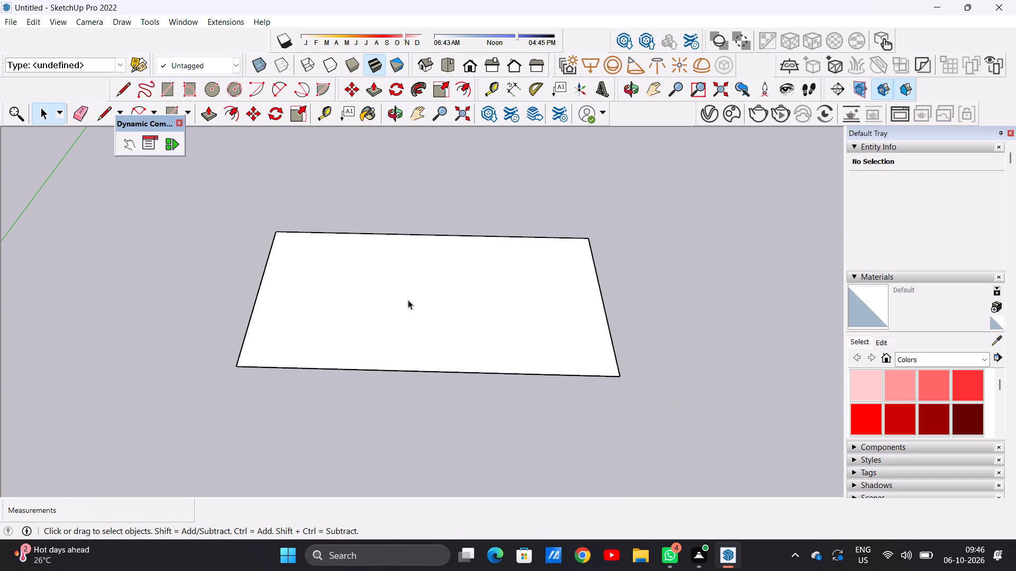
Push/Pull the base face upward by 9" to form a thin slab.
{"action": "left_click", "coordinate": [202, 113]}
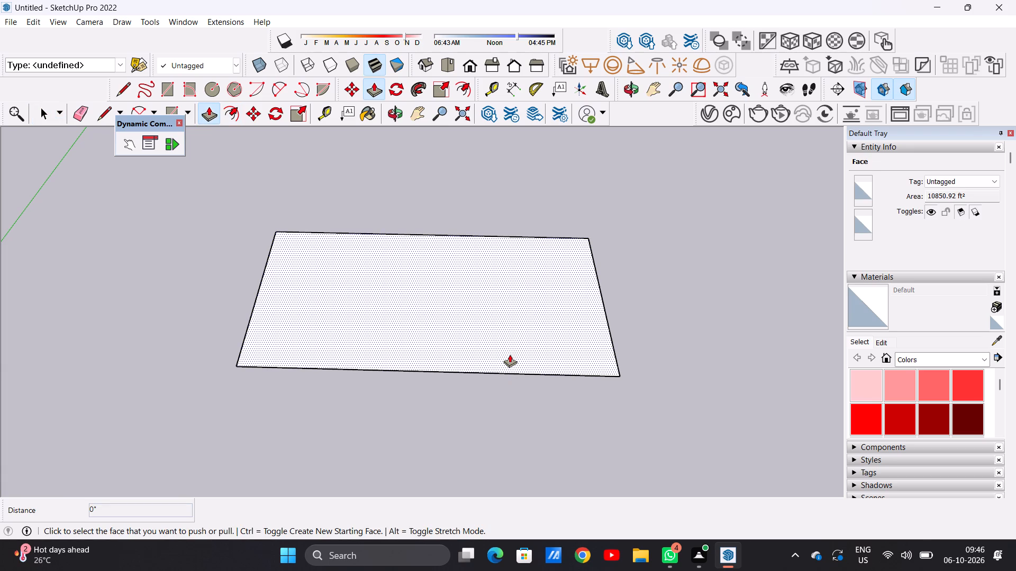
{"action": "left_click", "coordinate": [510, 354]}
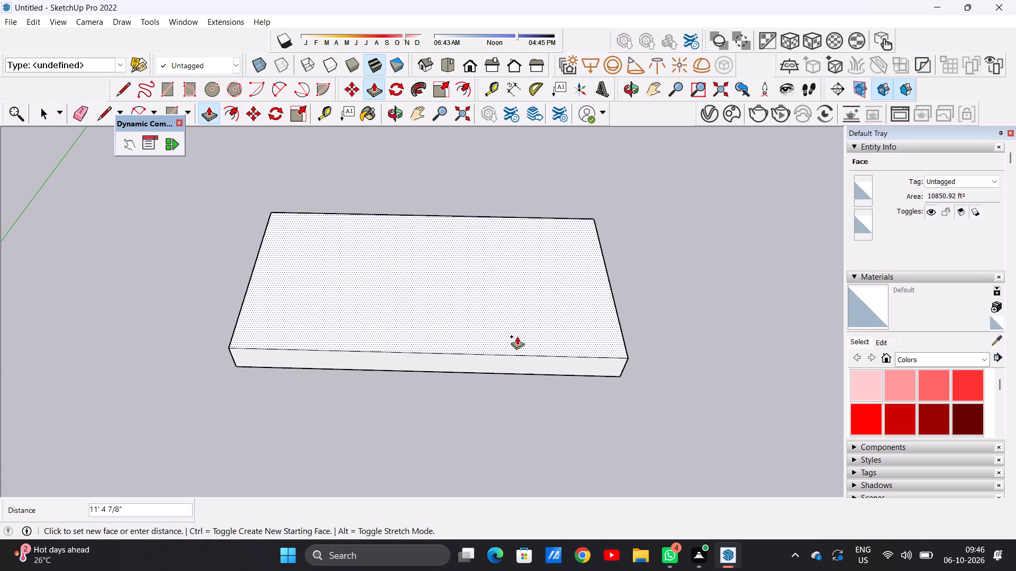
{"action": "type", "text": "9\""}
{"action": "key", "text": "Return"}
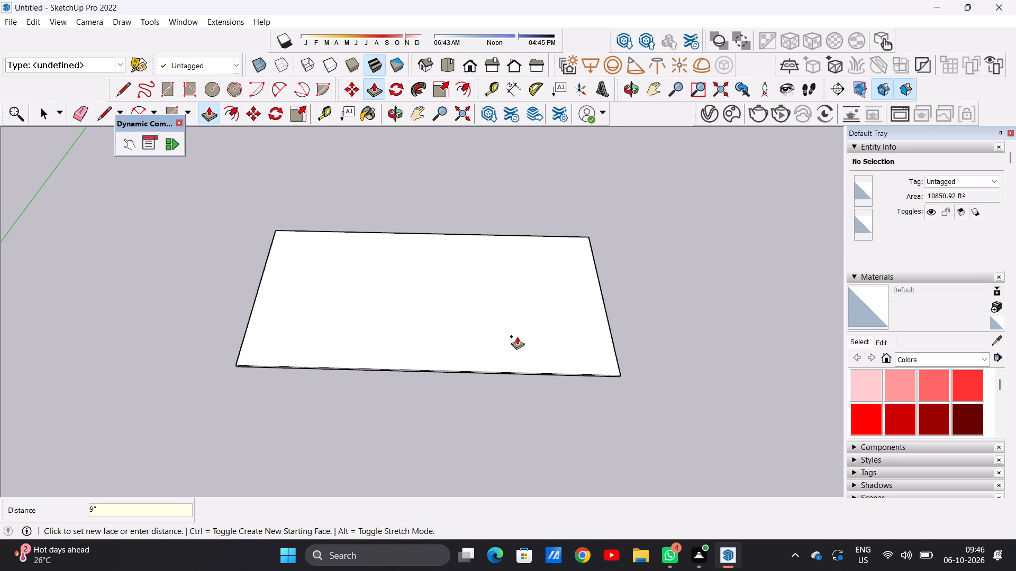
{"action": "key", "text": "space"}
Examine the slab's thickness and position relative to the axes from low angles and the front view.
{"action": "scroll", "coordinate": [517, 336], "scroll_direction": "down", "scroll_amount": 5}
{"action": "middle_click_drag", "start_coordinate": [514, 389], "coordinate": [521, 330]}
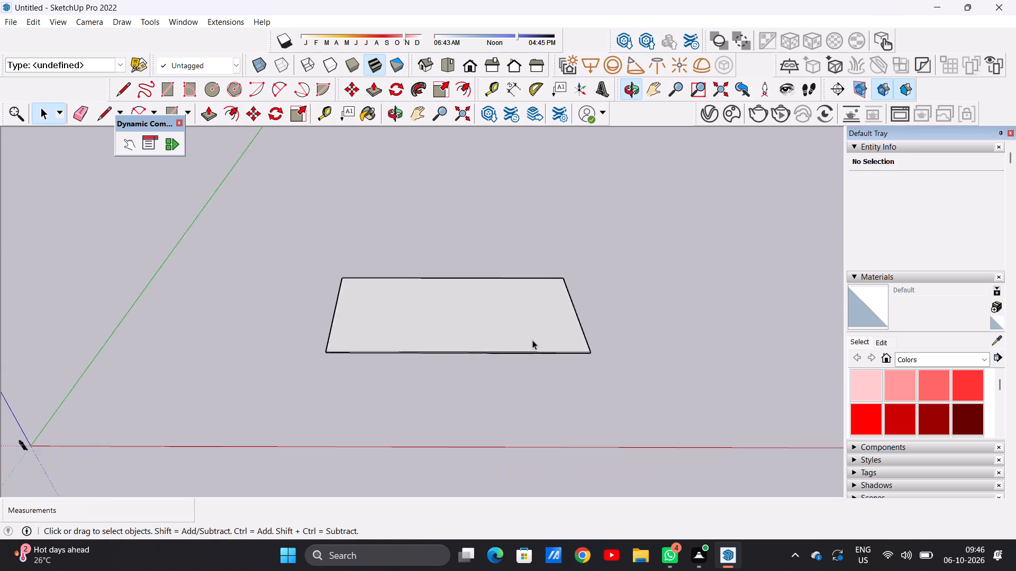
{"action": "scroll", "coordinate": [532, 340], "scroll_direction": "up", "scroll_amount": 7}
{"action": "scroll", "coordinate": [532, 340], "scroll_direction": "down", "scroll_amount": 1}
{"action": "scroll", "coordinate": [532, 340], "scroll_direction": "up", "scroll_amount": 1}
{"action": "scroll", "coordinate": [528, 389], "scroll_direction": "up", "scroll_amount": 6}
{"action": "scroll", "coordinate": [591, 385], "scroll_direction": "down", "scroll_amount": 20}
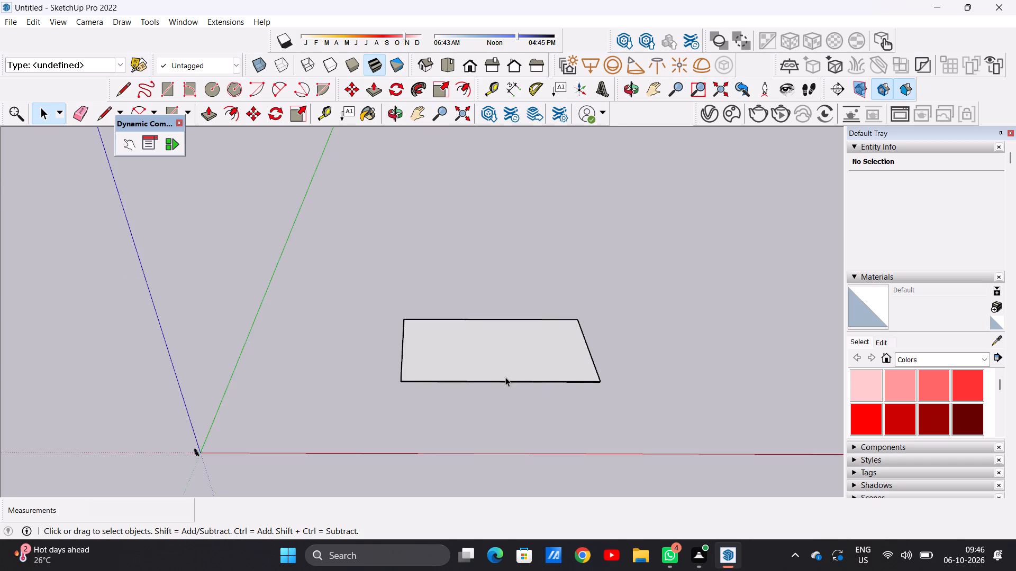
{"action": "middle_click_drag", "start_coordinate": [496, 380], "coordinate": [495, 464]}
{"action": "scroll", "coordinate": [698, 282], "scroll_direction": "up", "scroll_amount": 4}
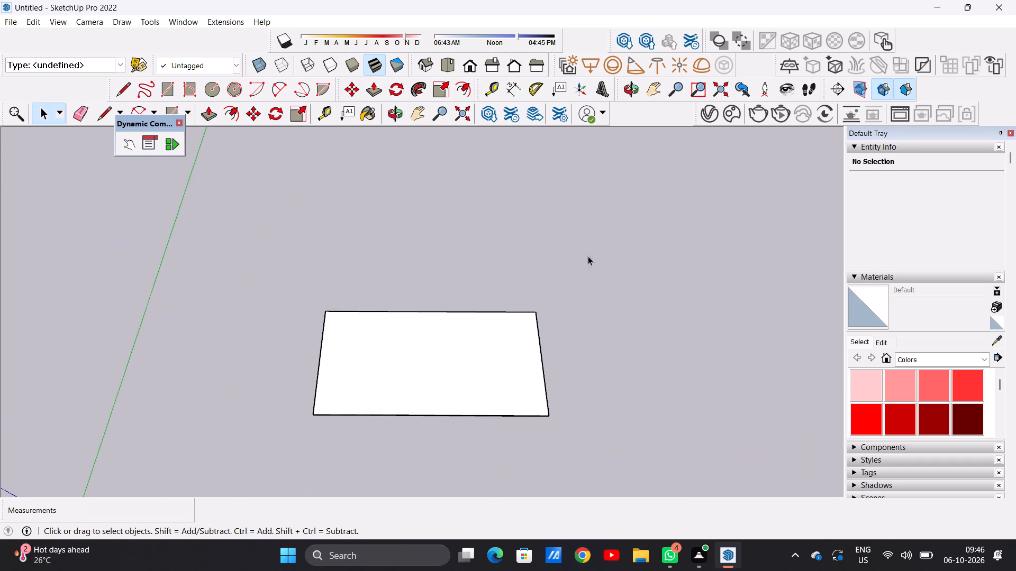
{"action": "left_click", "coordinate": [465, 63]}
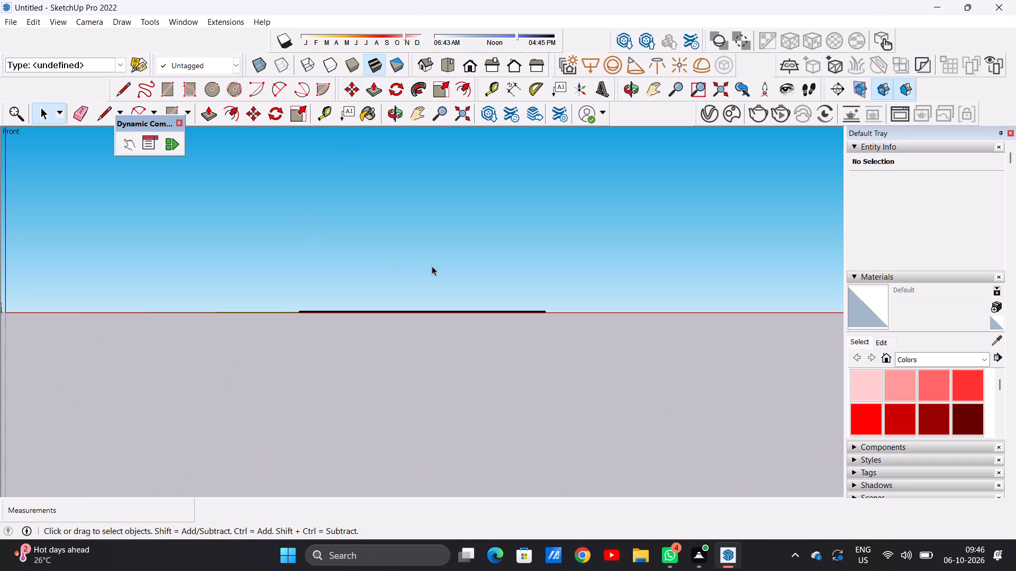
{"action": "middle_click_drag", "start_coordinate": [430, 266], "coordinate": [424, 390]}
{"action": "middle_click_drag", "start_coordinate": [412, 341], "coordinate": [421, 485]}
{"action": "scroll", "coordinate": [448, 216], "scroll_direction": "up", "scroll_amount": 1}
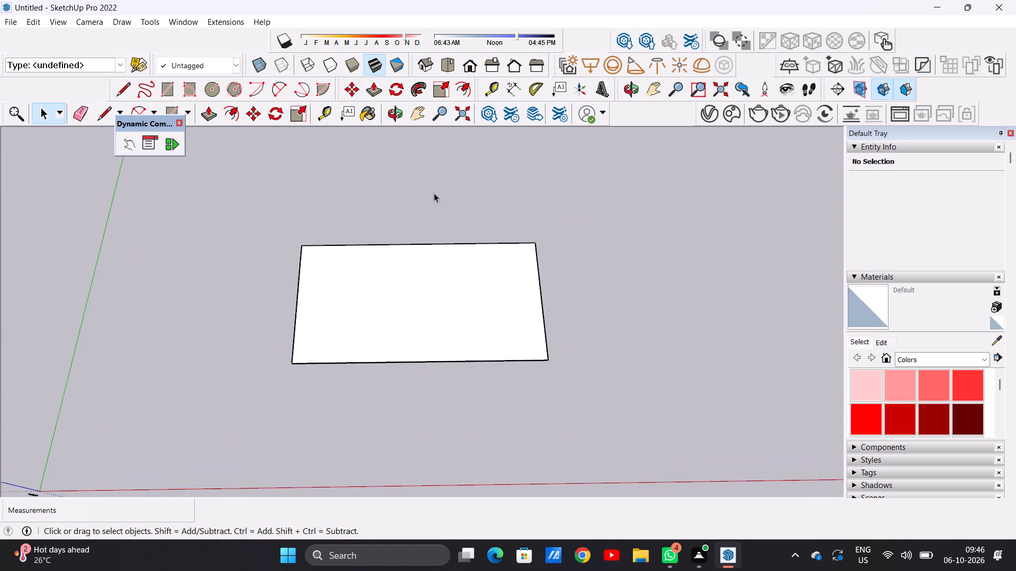
Examine the slab's top face and proportions from overhead at several orbit angles and zoom levels.
{"action": "scroll", "coordinate": [434, 193], "scroll_direction": "up", "scroll_amount": 3}
{"action": "middle_click_drag", "start_coordinate": [410, 260], "coordinate": [407, 358]}
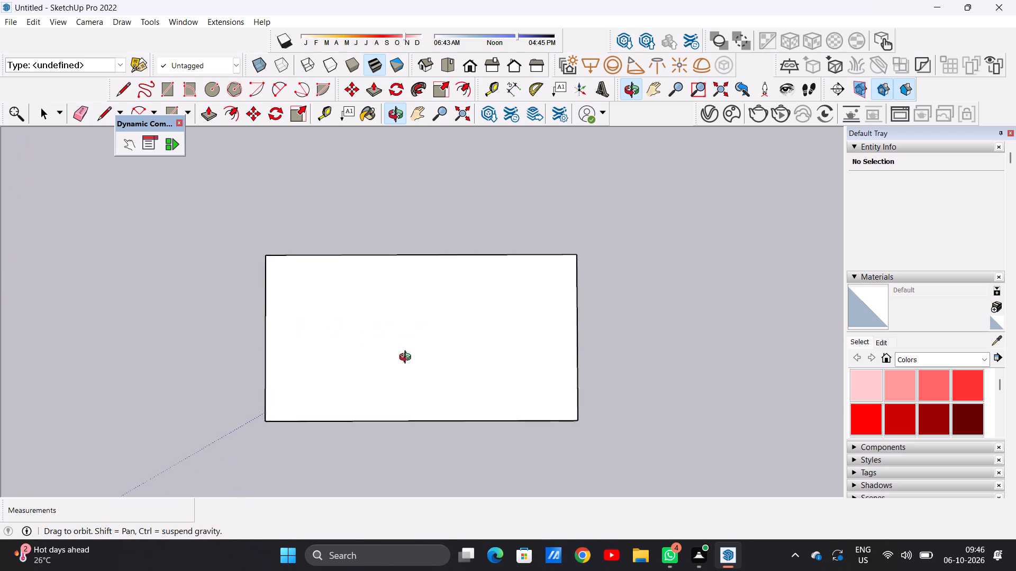
{"action": "middle_click_drag", "start_coordinate": [407, 358], "coordinate": [402, 360]}
{"action": "scroll", "coordinate": [411, 363], "scroll_direction": "down", "scroll_amount": 4}
{"action": "scroll", "coordinate": [467, 346], "scroll_direction": "up", "scroll_amount": 3}
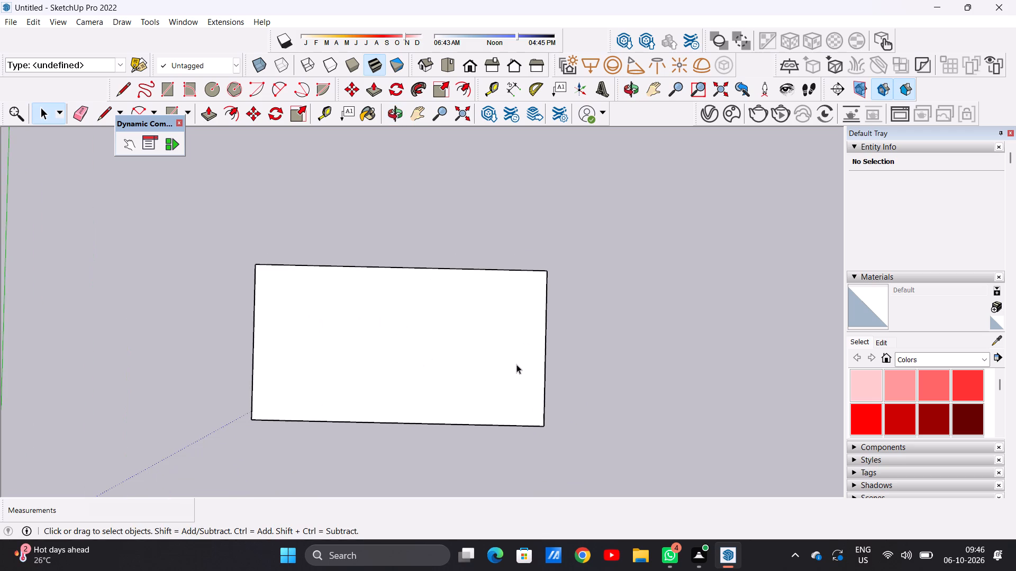
{"action": "middle_click_drag", "start_coordinate": [528, 378], "coordinate": [543, 373]}
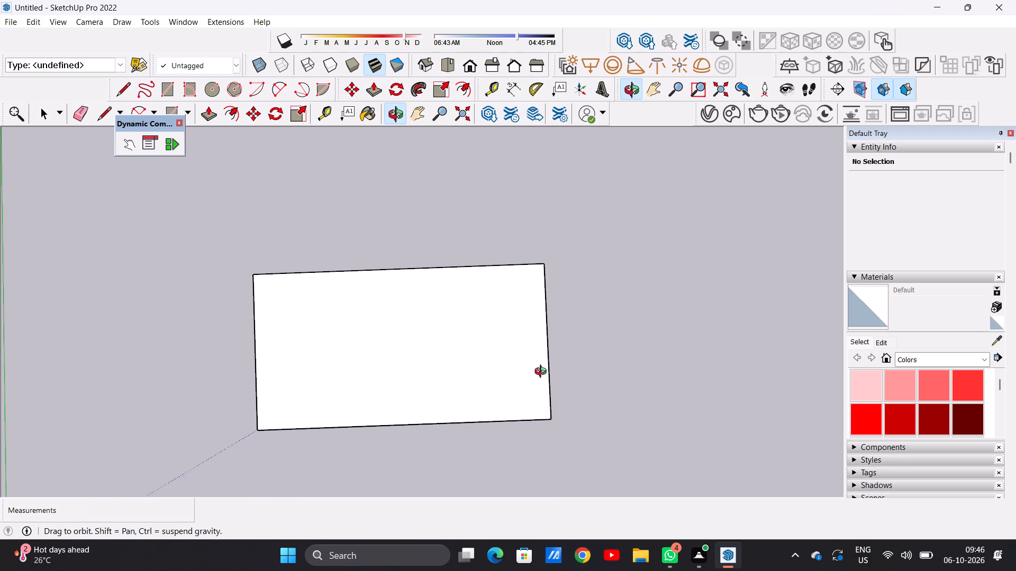
{"action": "middle_click_drag", "start_coordinate": [543, 373], "coordinate": [541, 379]}
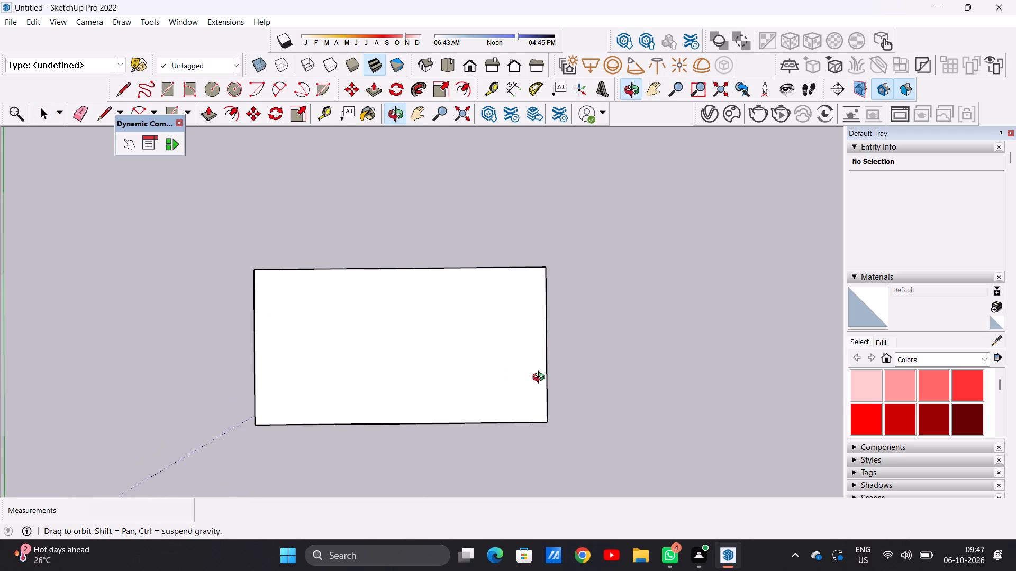
{"action": "middle_click_drag", "start_coordinate": [541, 379], "coordinate": [569, 378]}
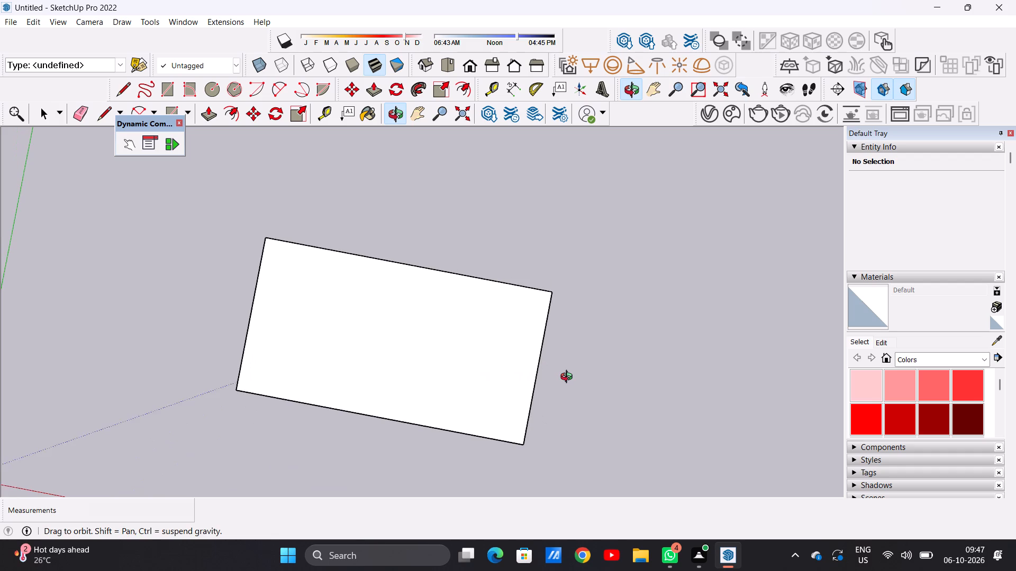
{"action": "middle_click_drag", "start_coordinate": [569, 378], "coordinate": [594, 371]}
{"action": "middle_click", "coordinate": [612, 370]}
{"action": "middle_click_drag", "start_coordinate": [639, 359], "coordinate": [677, 326]}
{"action": "middle_click_drag", "start_coordinate": [674, 328], "coordinate": [674, 338]}
{"action": "middle_click", "coordinate": [666, 342]}
{"action": "middle_click", "coordinate": [666, 342]}
{"action": "middle_click", "coordinate": [665, 344]}
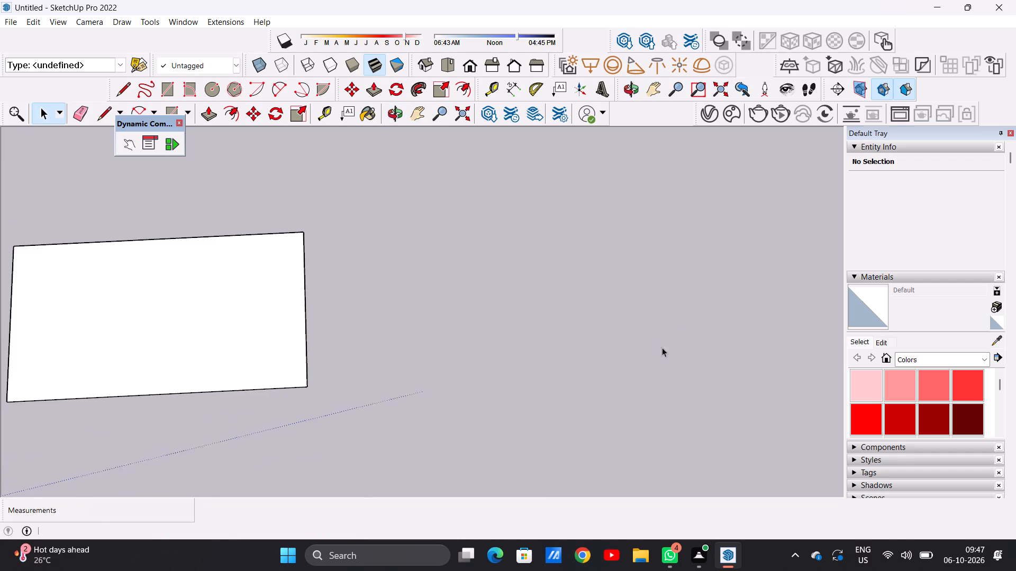
{"action": "middle_click", "coordinate": [663, 347]}
{"action": "scroll", "coordinate": [597, 320], "scroll_direction": "down", "scroll_amount": 11}
{"action": "scroll", "coordinate": [349, 254], "scroll_direction": "up", "scroll_amount": 13}
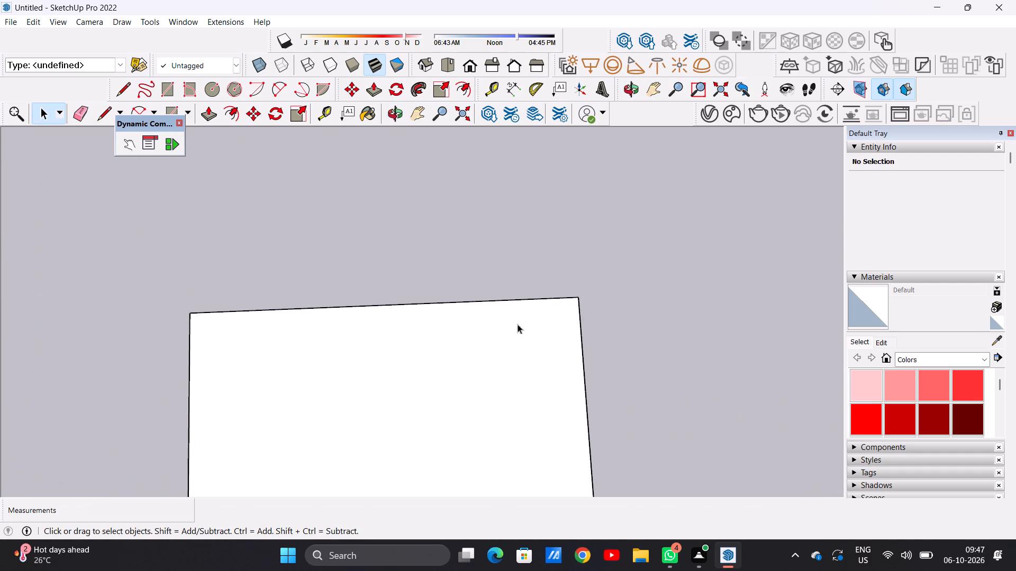
{"action": "scroll", "coordinate": [470, 319], "scroll_direction": "down", "scroll_amount": 5}
{"action": "middle_click_drag", "start_coordinate": [428, 387], "coordinate": [418, 403]}
{"action": "scroll", "coordinate": [436, 396], "scroll_direction": "up", "scroll_amount": 1}
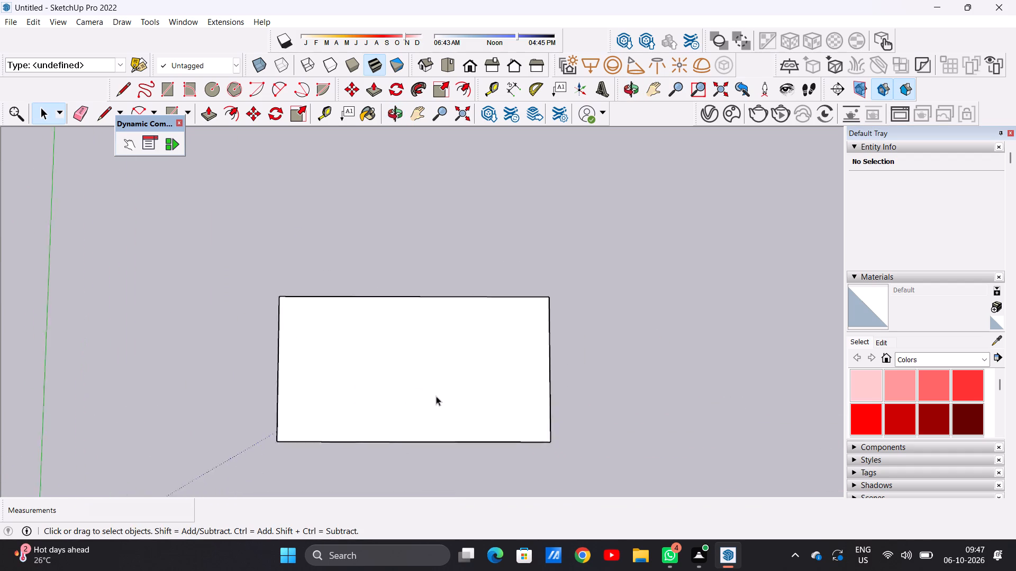
{"action": "scroll", "coordinate": [436, 396], "scroll_direction": "up", "scroll_amount": 4}
{"action": "scroll", "coordinate": [434, 329], "scroll_direction": "down", "scroll_amount": 7}
{"action": "scroll", "coordinate": [449, 340], "scroll_direction": "up", "scroll_amount": 5}
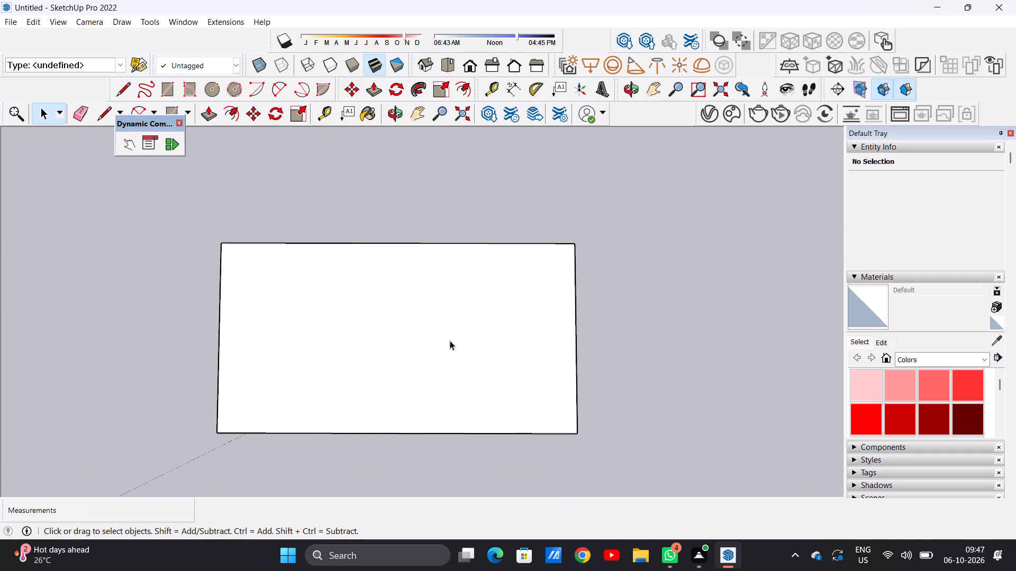
{"action": "scroll", "coordinate": [461, 343], "scroll_direction": "down", "scroll_amount": 3}
{"action": "scroll", "coordinate": [357, 343], "scroll_direction": "up", "scroll_amount": 3}
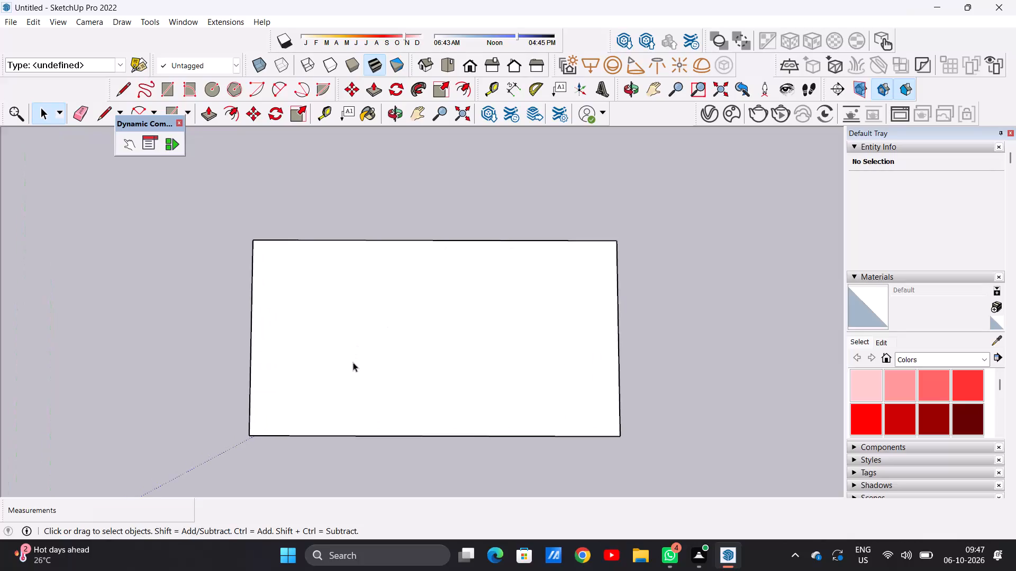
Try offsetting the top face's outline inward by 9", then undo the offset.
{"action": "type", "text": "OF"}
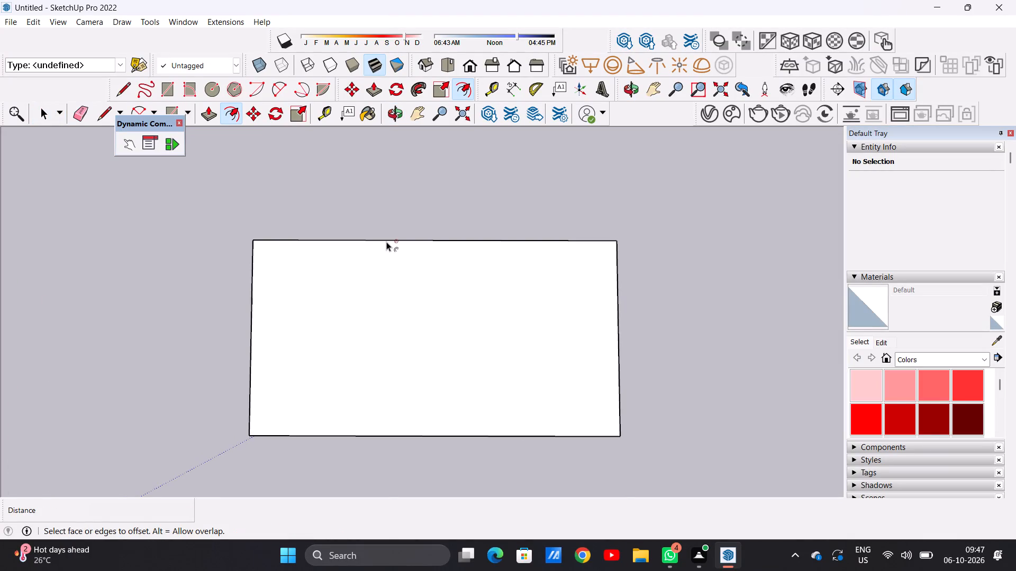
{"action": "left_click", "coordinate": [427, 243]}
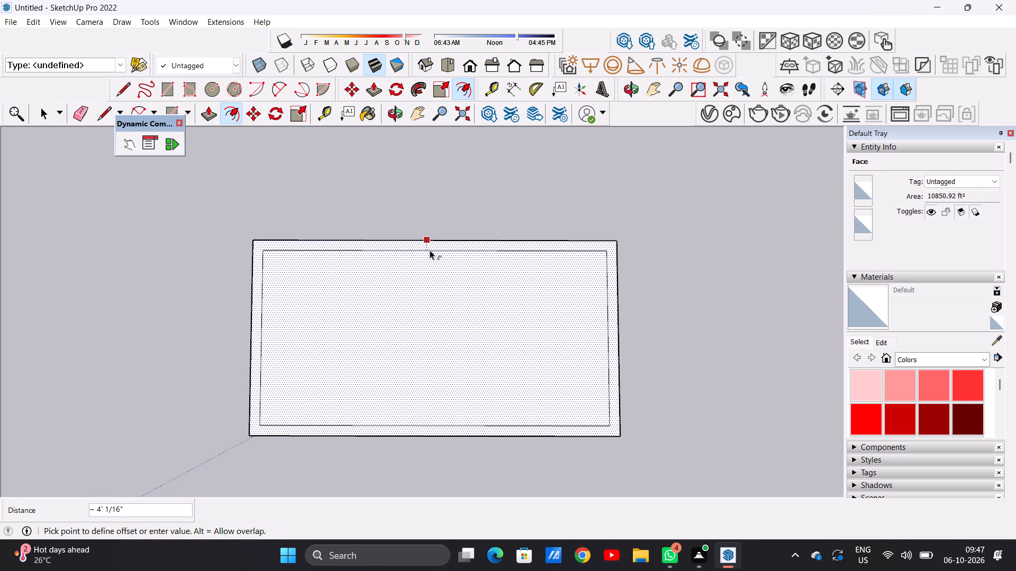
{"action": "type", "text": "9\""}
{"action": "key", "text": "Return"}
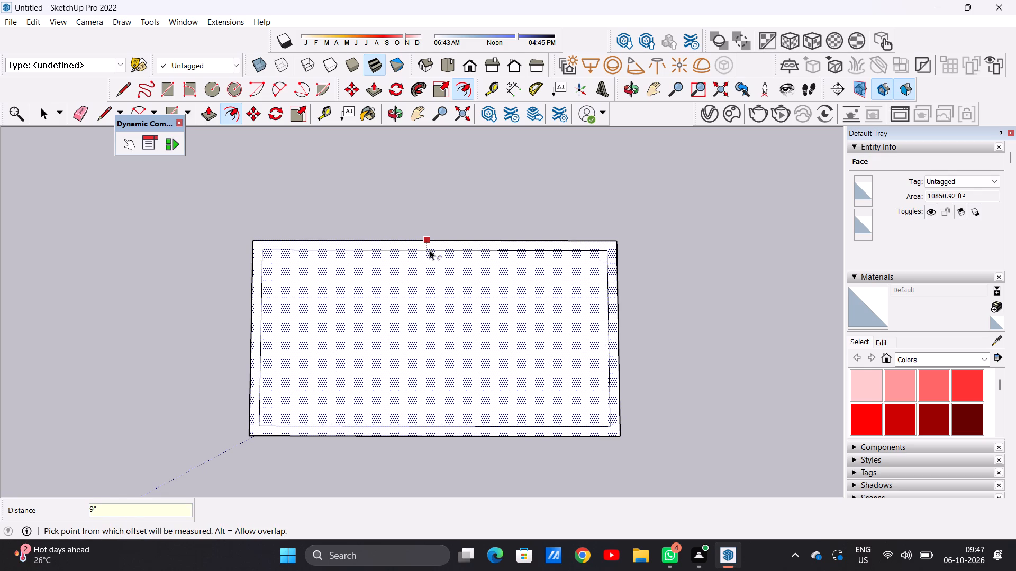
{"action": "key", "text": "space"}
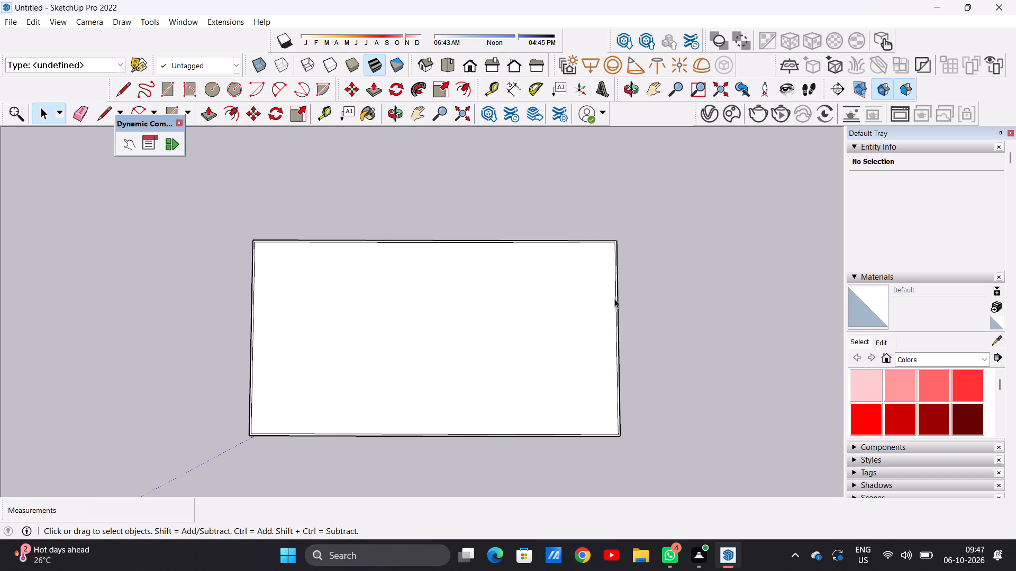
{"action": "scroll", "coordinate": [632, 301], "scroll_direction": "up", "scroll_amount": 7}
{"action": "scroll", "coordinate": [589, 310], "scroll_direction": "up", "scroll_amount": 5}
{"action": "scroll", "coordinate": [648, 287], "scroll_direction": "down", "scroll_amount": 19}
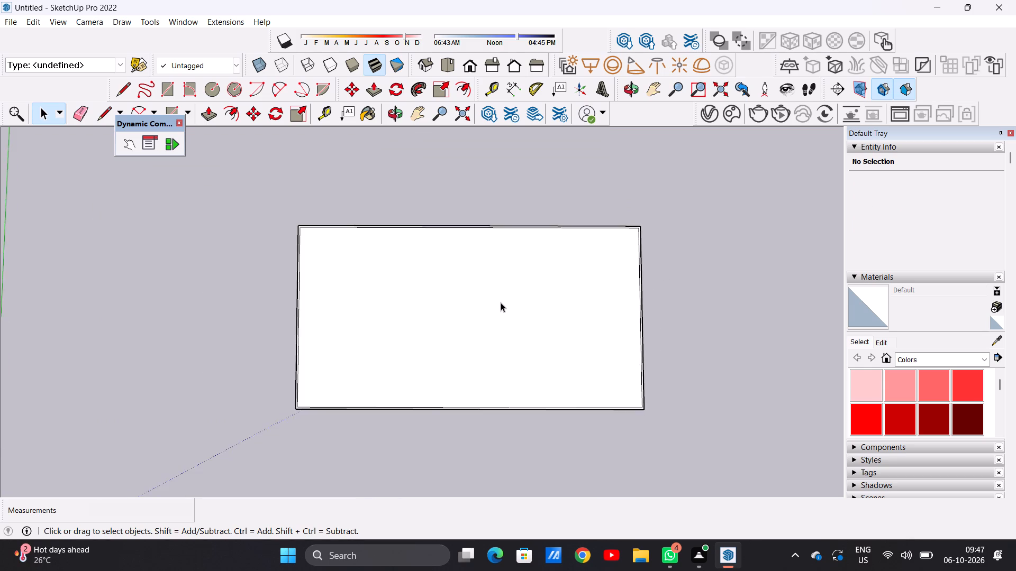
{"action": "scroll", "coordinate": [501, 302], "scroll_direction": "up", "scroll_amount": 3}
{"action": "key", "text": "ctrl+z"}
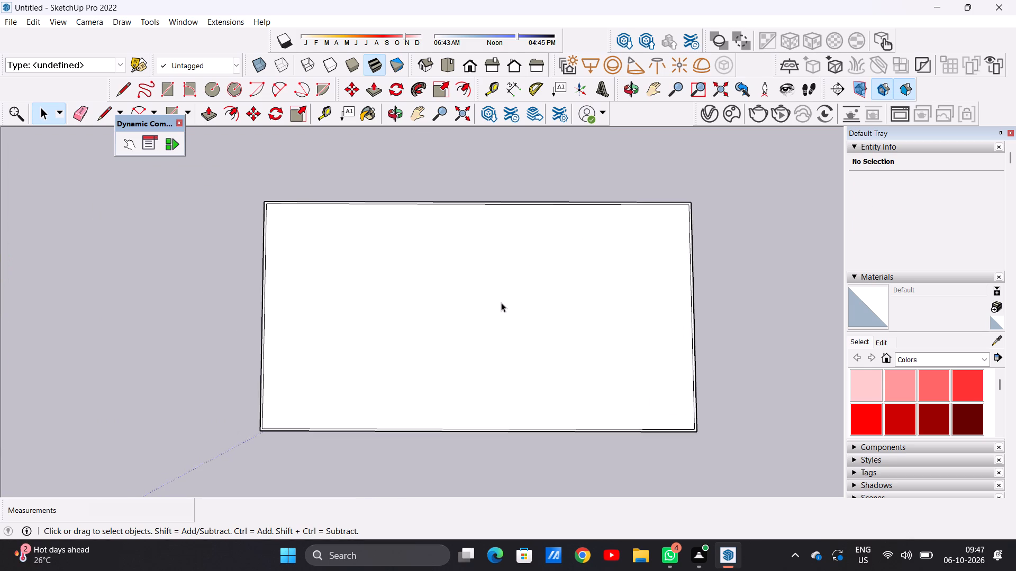
Offset the top face's outline inward by about 4' to form a border strip around the slab.
{"action": "type", "text": "OF"}
{"action": "left_click", "coordinate": [411, 223]}
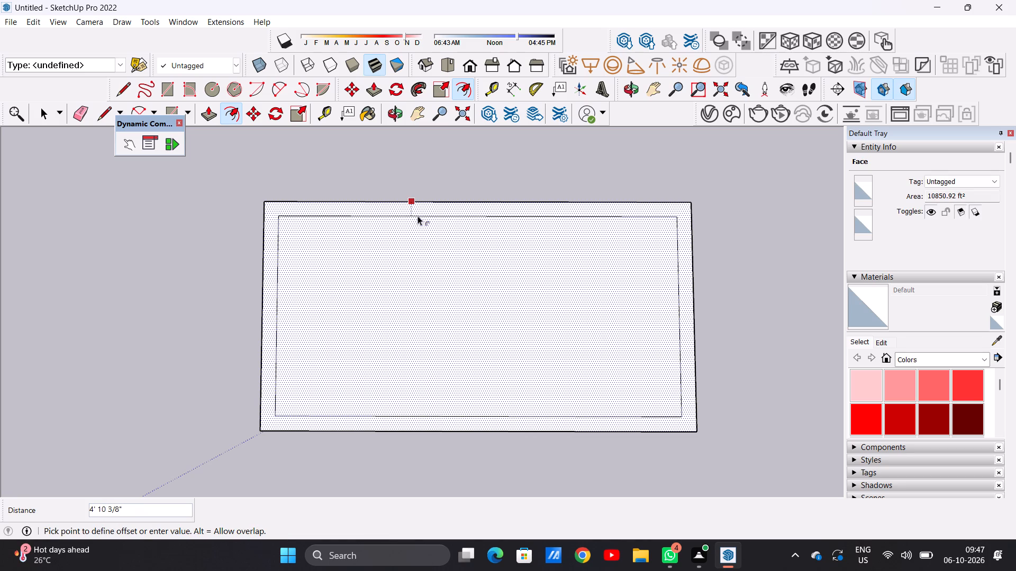
{"action": "left_click", "coordinate": [412, 214]}
{"action": "key", "text": "space"}
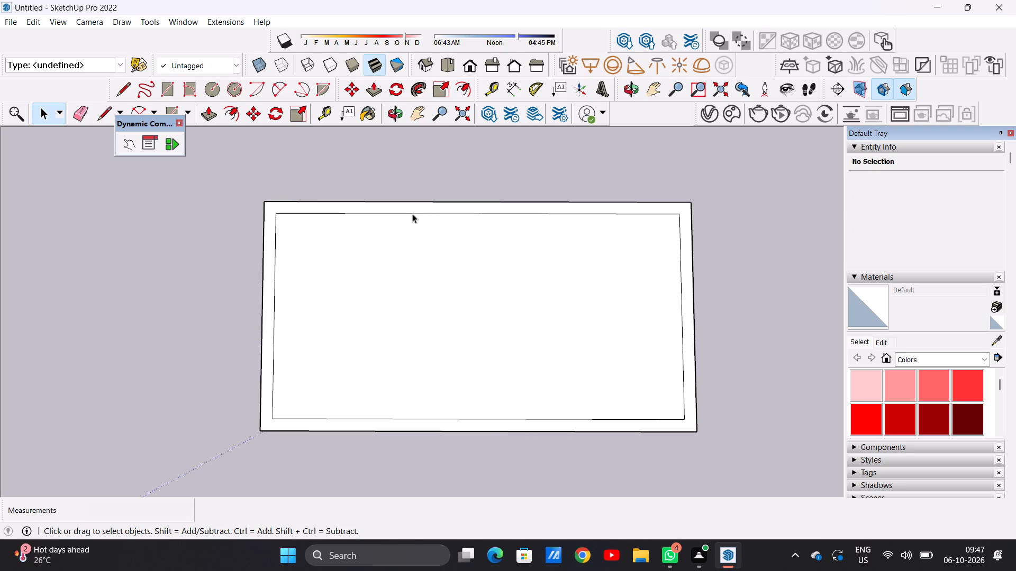
Examine the border strip's width all around the slab's top face.
{"action": "scroll", "coordinate": [412, 268], "scroll_direction": "down", "scroll_amount": 3}
{"action": "scroll", "coordinate": [465, 211], "scroll_direction": "up", "scroll_amount": 3}
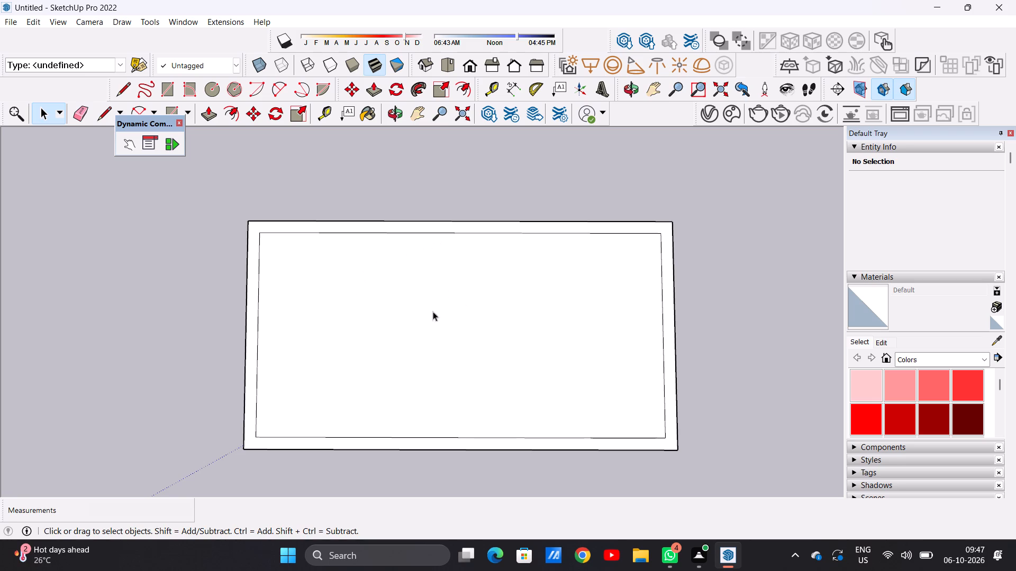
{"action": "scroll", "coordinate": [413, 320], "scroll_direction": "down", "scroll_amount": 2}
{"action": "scroll", "coordinate": [421, 231], "scroll_direction": "up", "scroll_amount": 3}
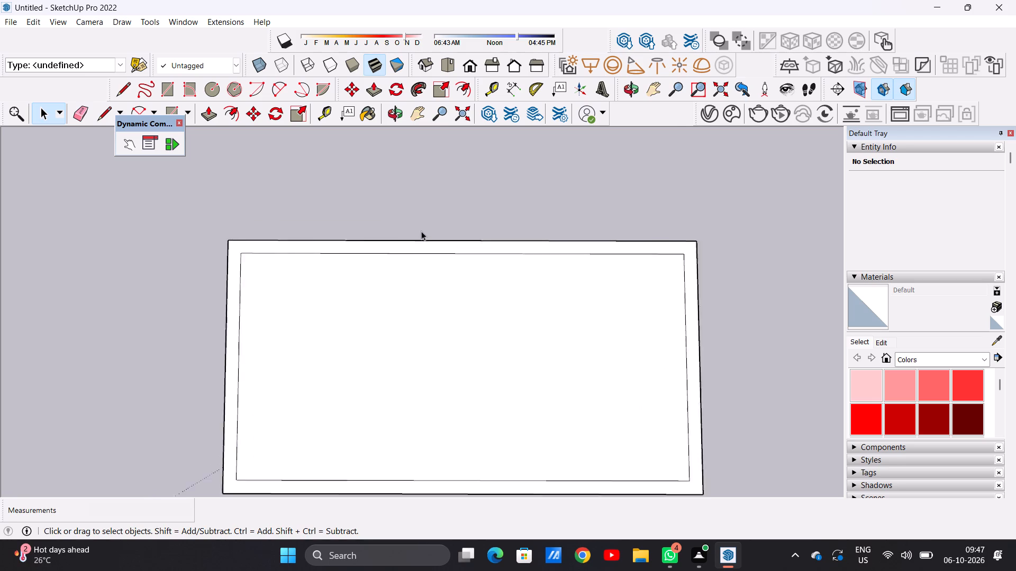
{"action": "scroll", "coordinate": [421, 231], "scroll_direction": "up", "scroll_amount": 1}
{"action": "scroll", "coordinate": [428, 255], "scroll_direction": "down", "scroll_amount": 5}
{"action": "scroll", "coordinate": [477, 321], "scroll_direction": "up", "scroll_amount": 1}
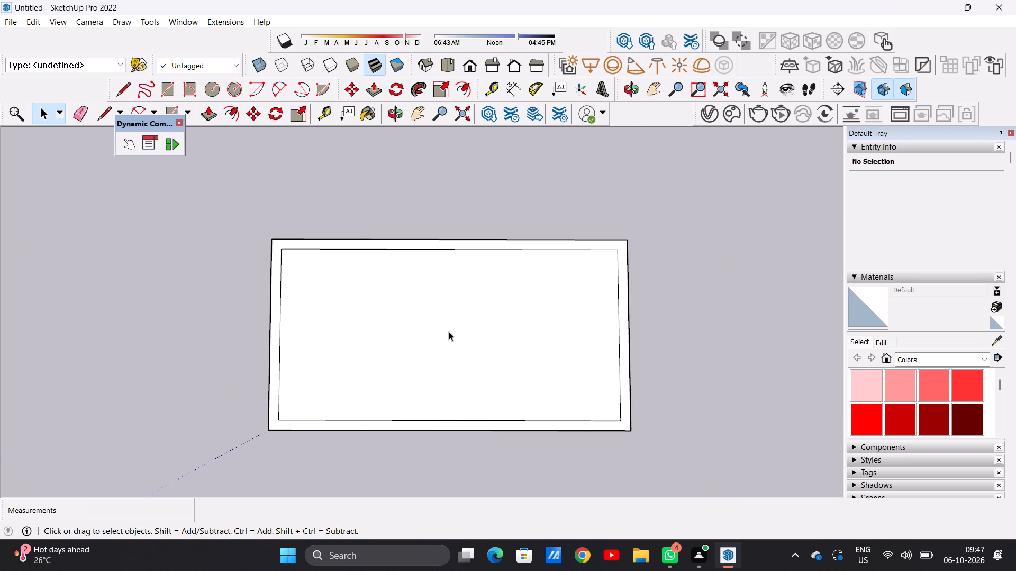
Draw a line about 4' long from the inner rectangle's front-left corner straight across the border to the slab's left edge.
{"action": "key", "text": "l"}
{"action": "scroll", "coordinate": [274, 455], "scroll_direction": "up", "scroll_amount": 6}
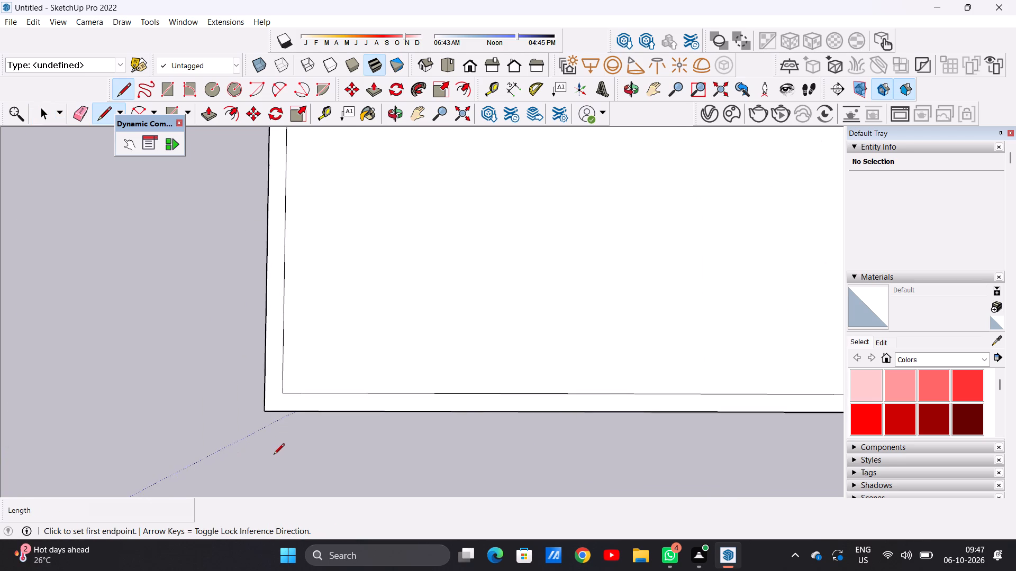
{"action": "scroll", "coordinate": [256, 449], "scroll_direction": "down", "scroll_amount": 7}
{"action": "scroll", "coordinate": [328, 450], "scroll_direction": "up", "scroll_amount": 4}
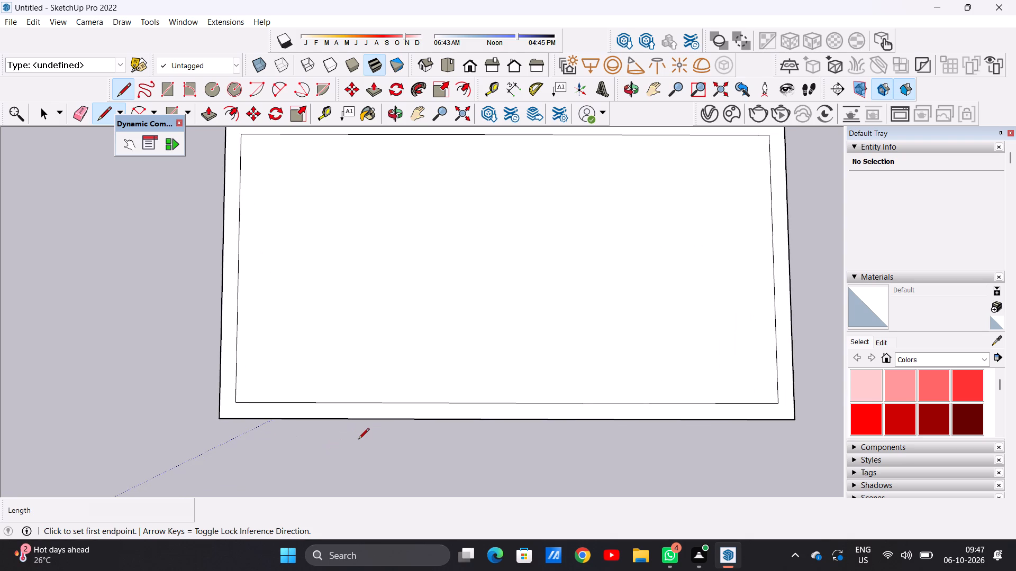
{"action": "scroll", "coordinate": [359, 440], "scroll_direction": "down", "scroll_amount": 1}
{"action": "scroll", "coordinate": [326, 415], "scroll_direction": "up", "scroll_amount": 2}
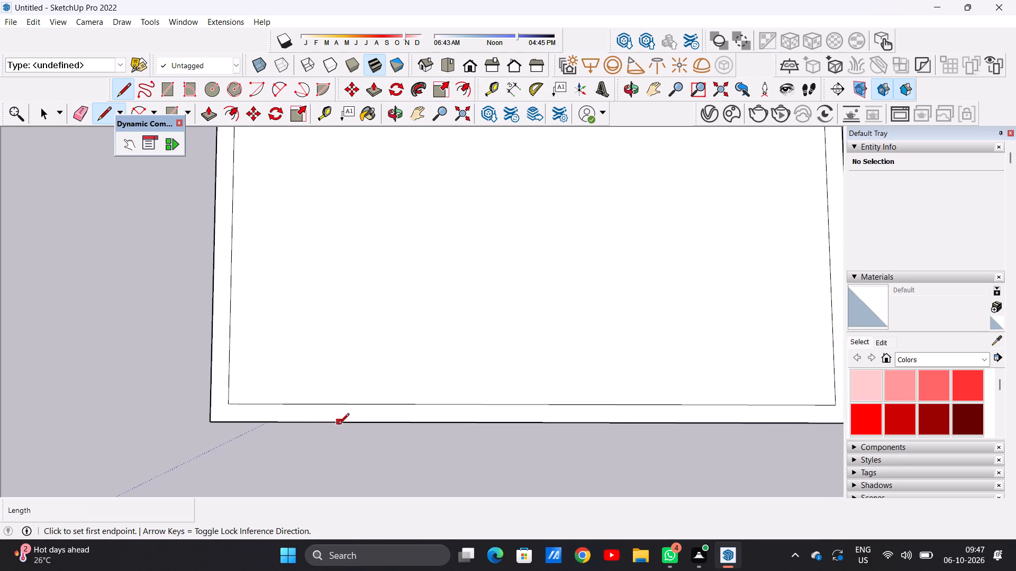
{"action": "scroll", "coordinate": [241, 404], "scroll_direction": "up", "scroll_amount": 2}
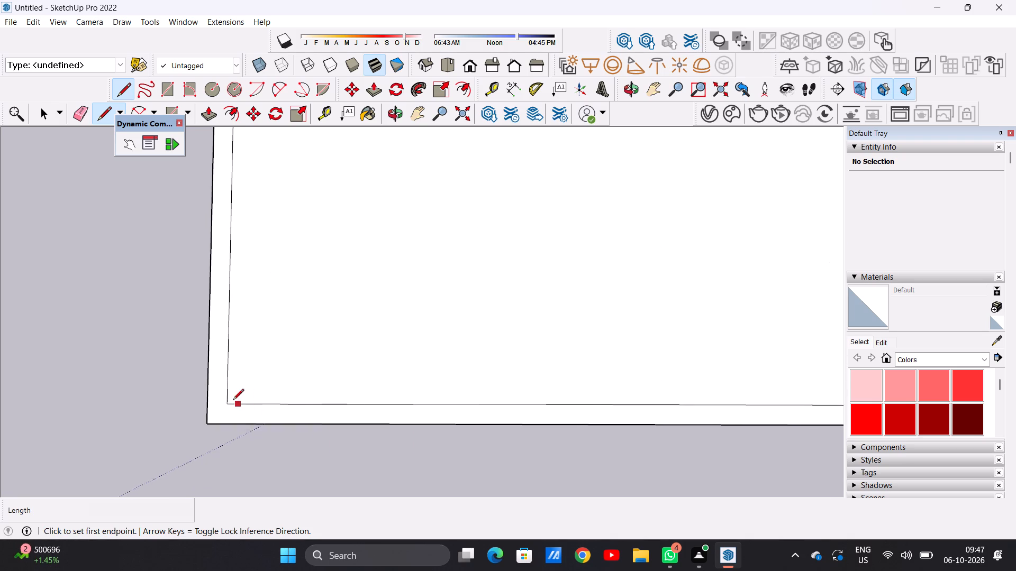
{"action": "scroll", "coordinate": [233, 401], "scroll_direction": "up", "scroll_amount": 8}
{"action": "left_click", "coordinate": [224, 409]}
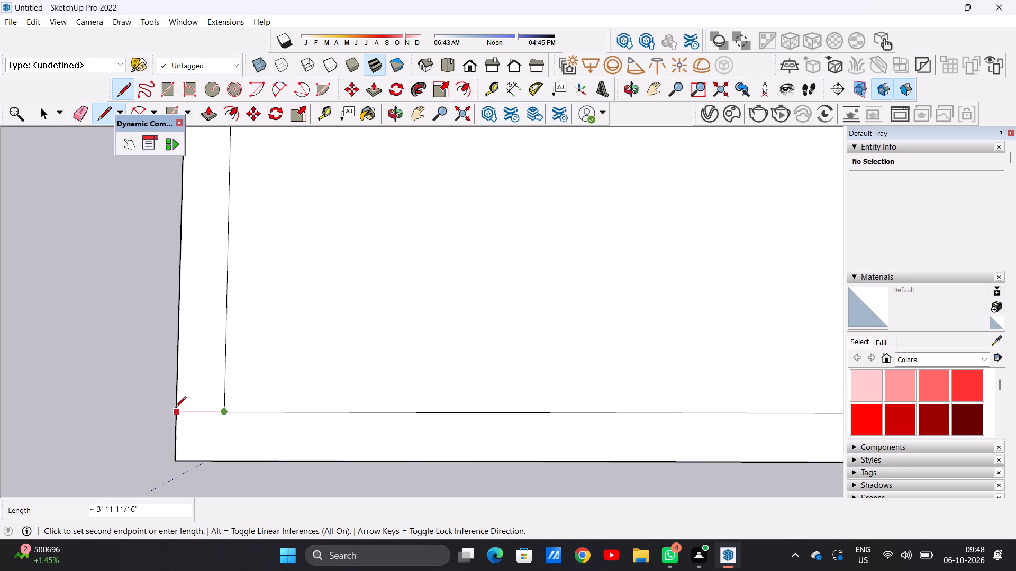
{"action": "left_click", "coordinate": [175, 408]}
Draw a line from the inner rectangle's front-left corner straight across the border to the slab's front edge.
{"action": "left_click", "coordinate": [222, 412]}
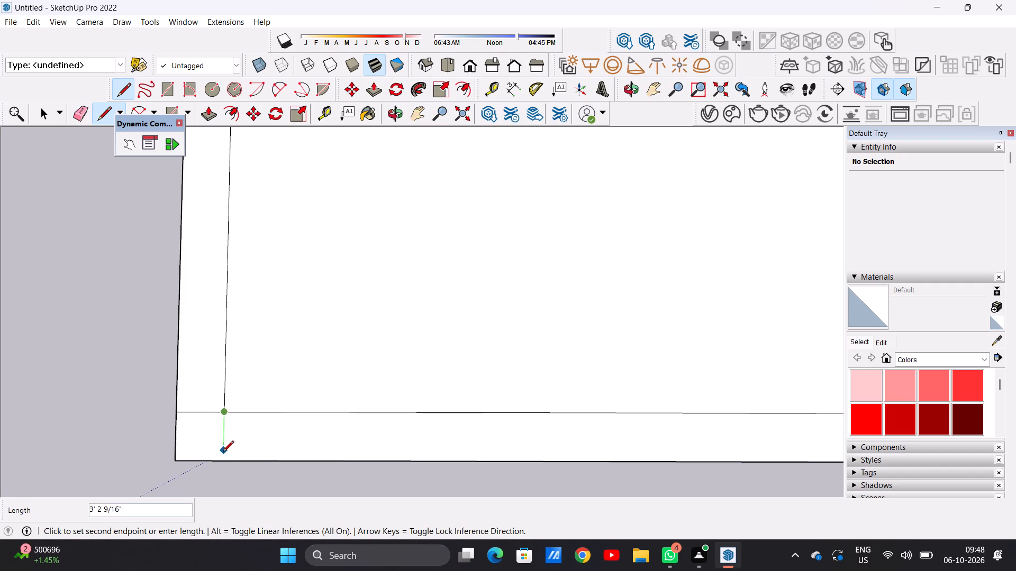
{"action": "left_click", "coordinate": [222, 460]}
Draw a line about 4' long from the inner rectangle's front-right corner straight across the border to the slab's right edge.
{"action": "scroll", "coordinate": [229, 445], "scroll_direction": "down", "scroll_amount": 2}
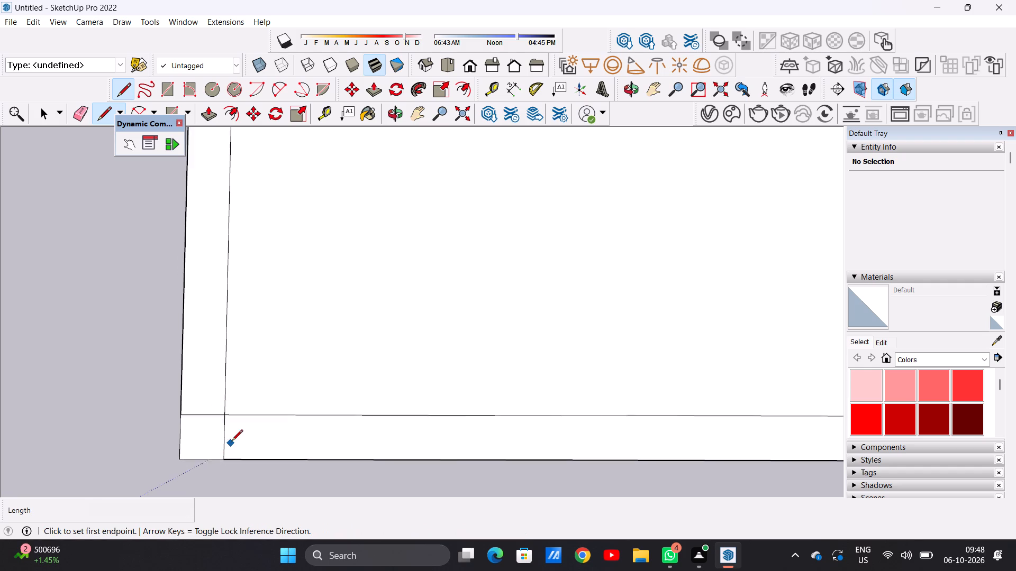
{"action": "scroll", "coordinate": [232, 441], "scroll_direction": "down", "scroll_amount": 18}
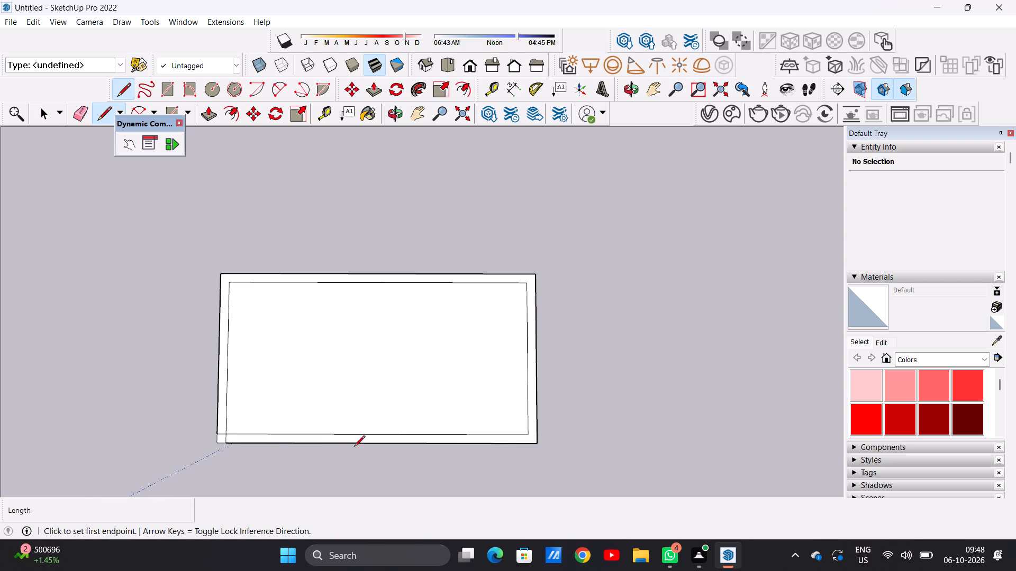
{"action": "scroll", "coordinate": [332, 434], "scroll_direction": "up", "scroll_amount": 6}
{"action": "scroll", "coordinate": [355, 436], "scroll_direction": "down", "scroll_amount": 9}
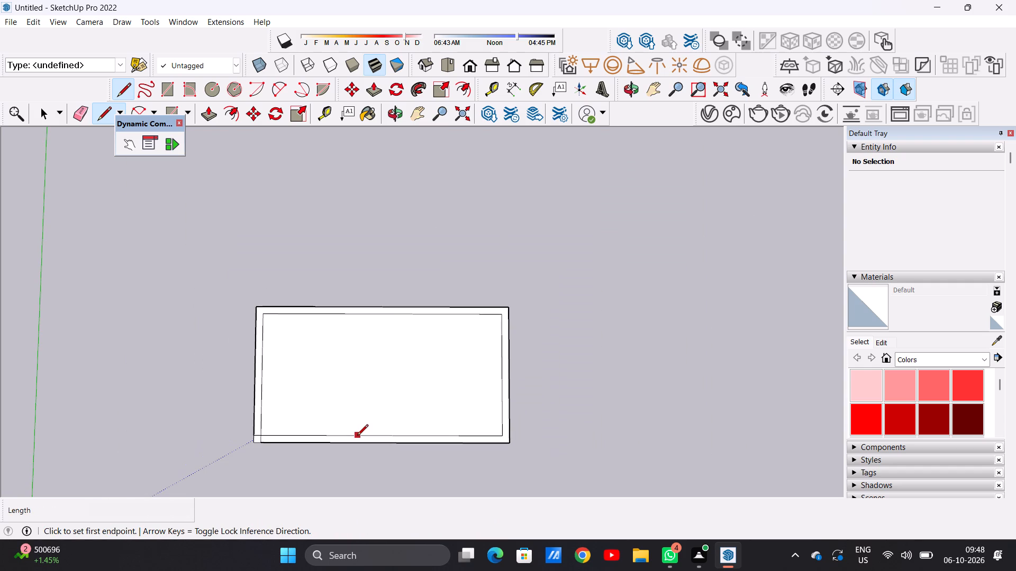
{"action": "scroll", "coordinate": [479, 453], "scroll_direction": "up", "scroll_amount": 5}
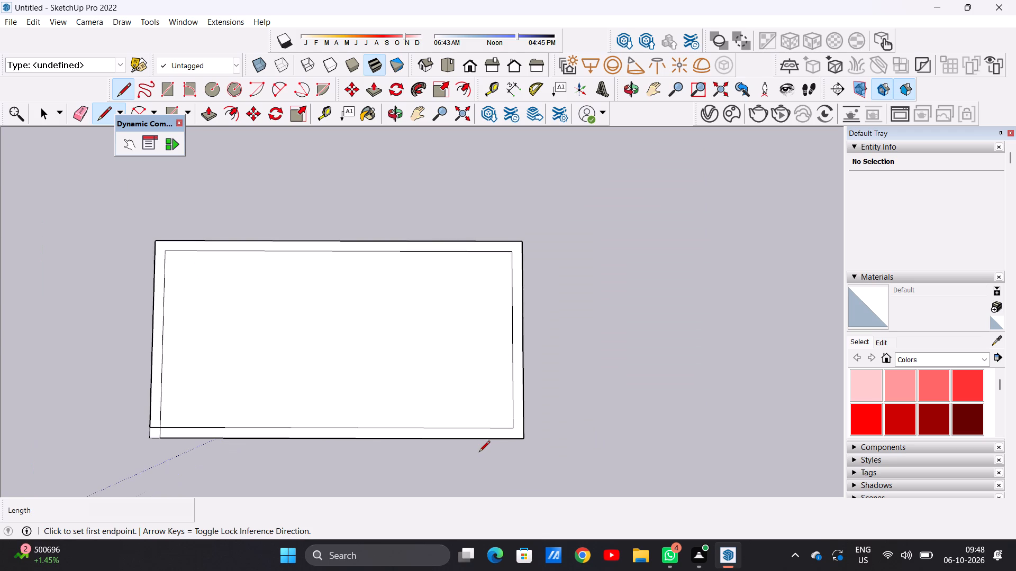
{"action": "scroll", "coordinate": [514, 418], "scroll_direction": "up", "scroll_amount": 6}
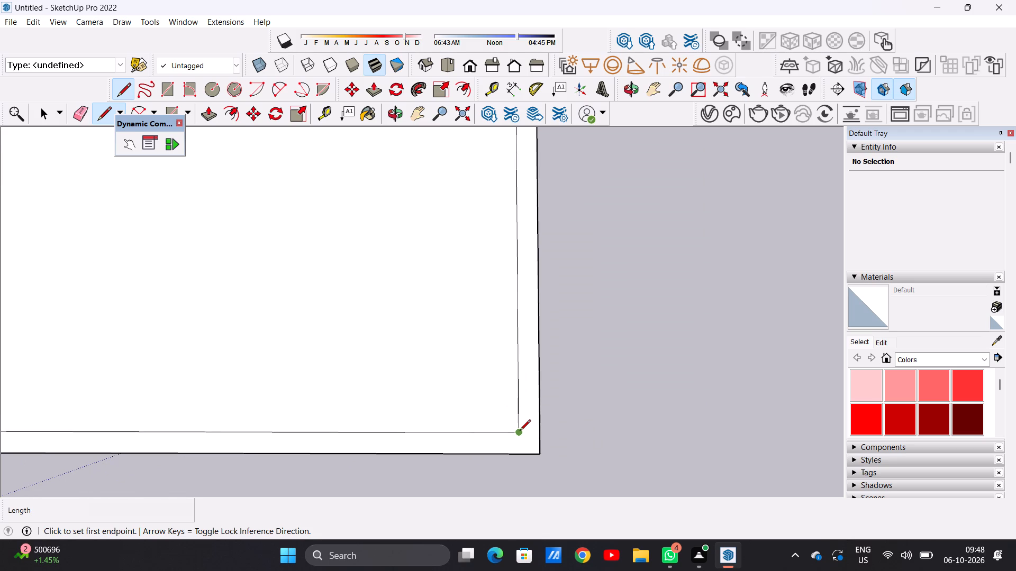
{"action": "left_click", "coordinate": [520, 431]}
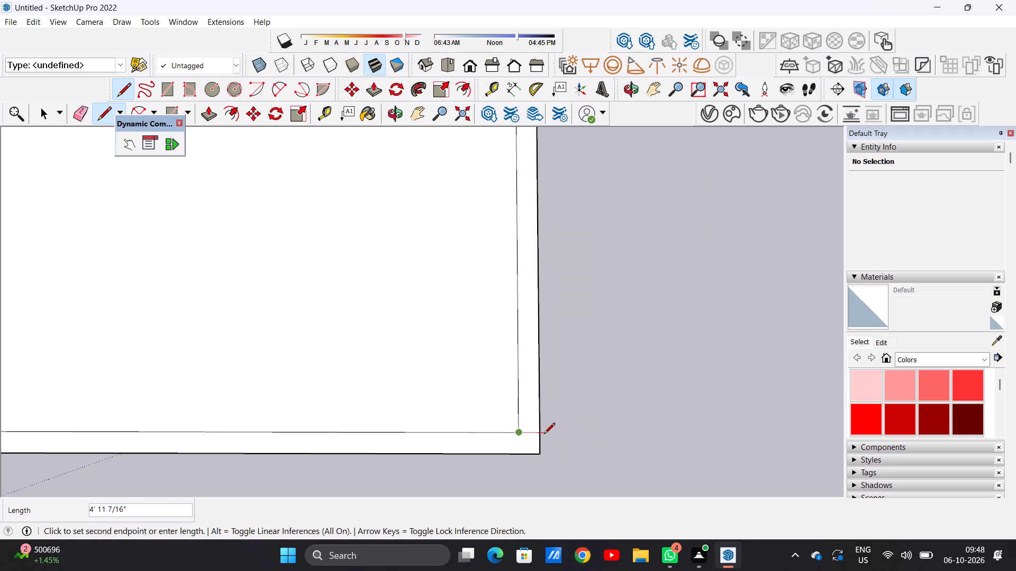
{"action": "left_click", "coordinate": [540, 437]}
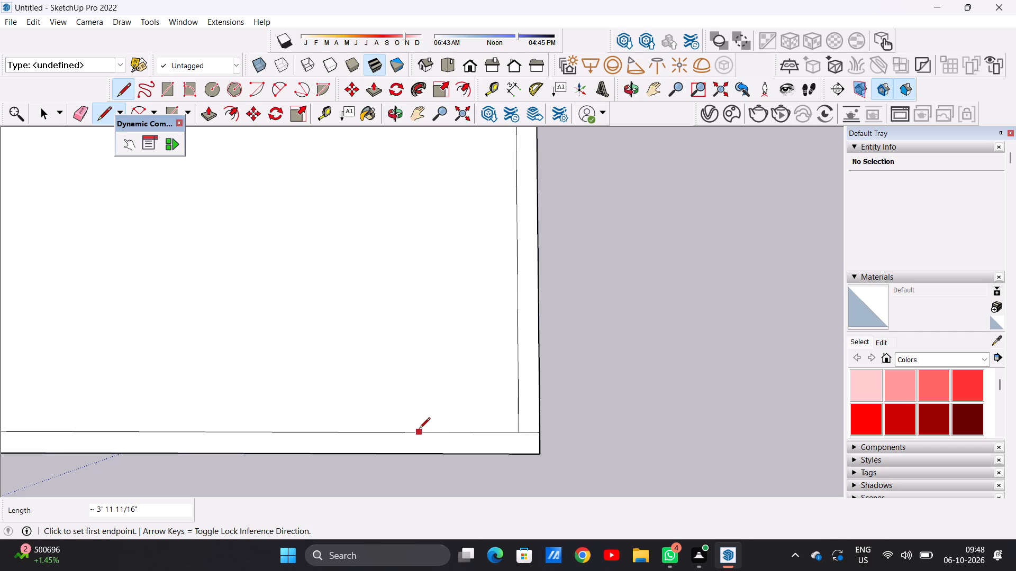
Draw a line about 4' long straight across the front border strip, slightly left of the inner rectangle's front-right corner.
{"action": "scroll", "coordinate": [448, 440], "scroll_direction": "down", "scroll_amount": 4}
{"action": "scroll", "coordinate": [479, 441], "scroll_direction": "up", "scroll_amount": 6}
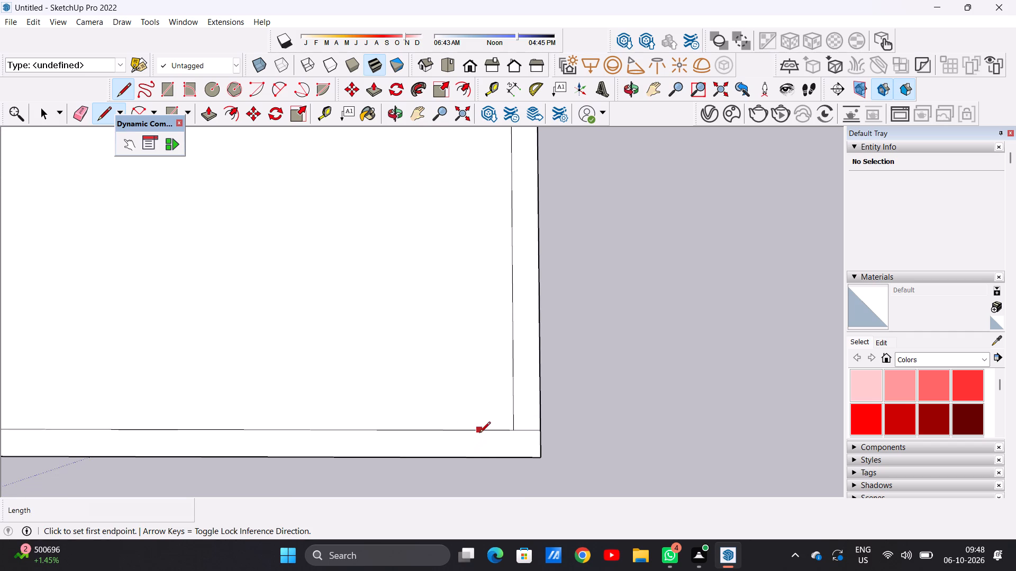
{"action": "left_click", "coordinate": [477, 432]}
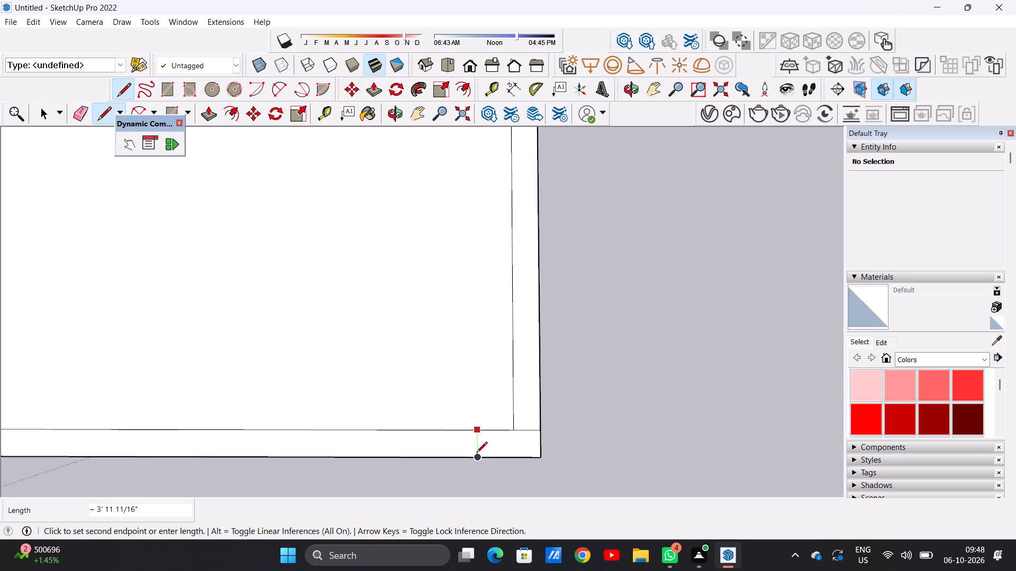
{"action": "left_click", "coordinate": [476, 454]}
Draw a line about 4' long straight across the front border strip at its midpoint.
{"action": "scroll", "coordinate": [534, 438], "scroll_direction": "down", "scroll_amount": 13}
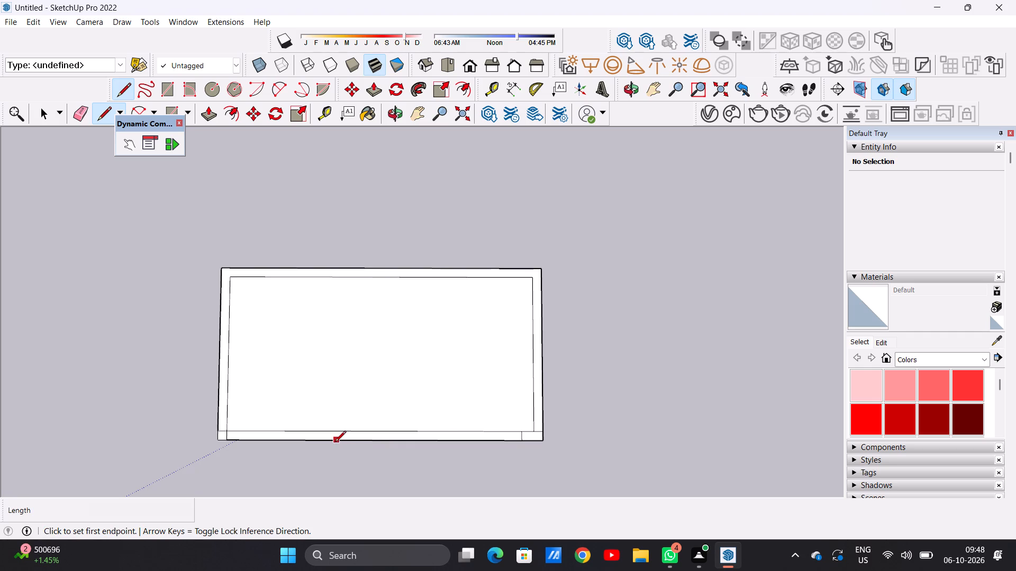
{"action": "scroll", "coordinate": [335, 442], "scroll_direction": "up", "scroll_amount": 2}
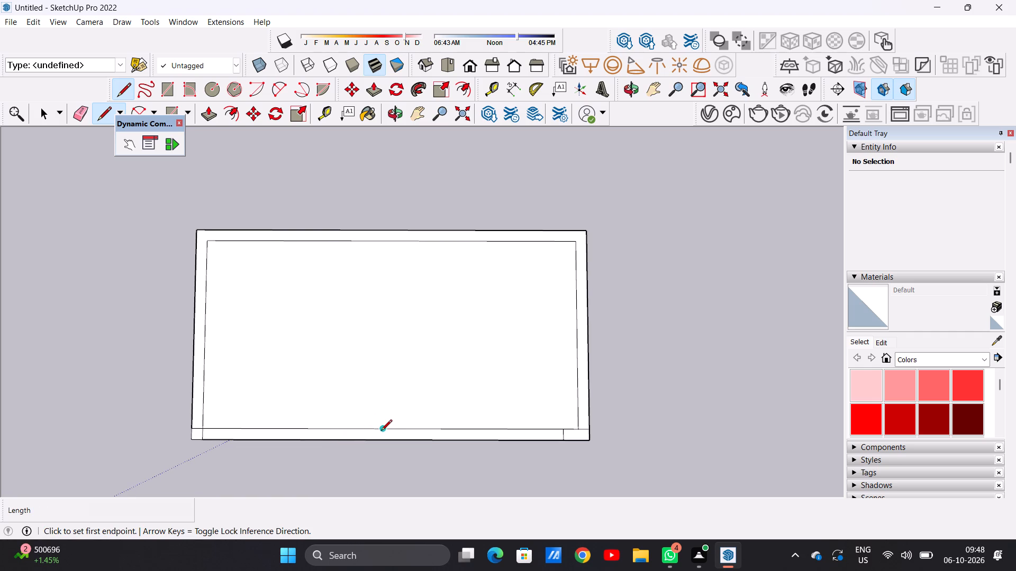
{"action": "left_click", "coordinate": [381, 431]}
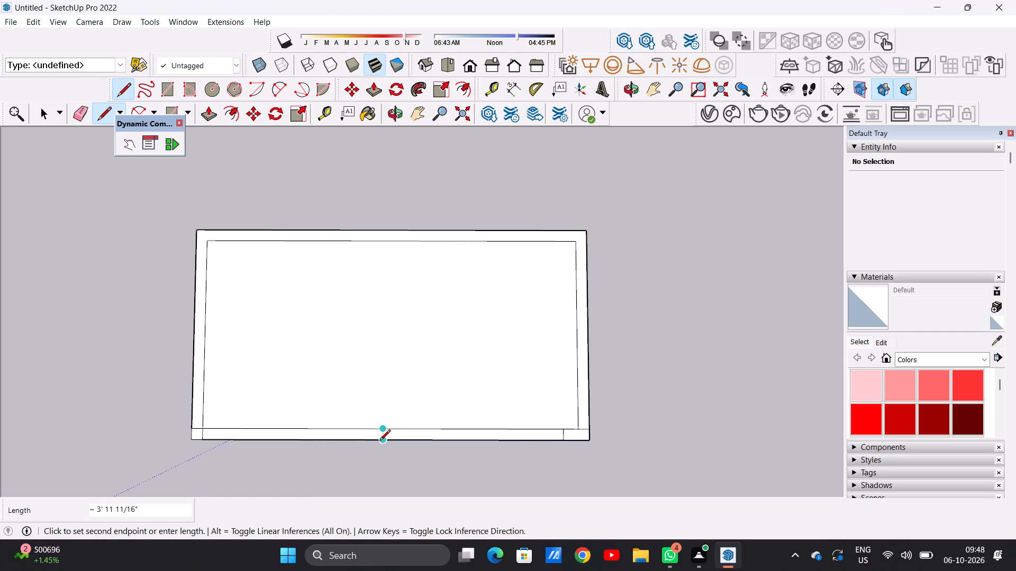
{"action": "left_click", "coordinate": [379, 441]}
Draw a second line about 4' long across the front border strip, parallel to and just right of the middle one.
{"action": "scroll", "coordinate": [366, 441], "scroll_direction": "up", "scroll_amount": 6}
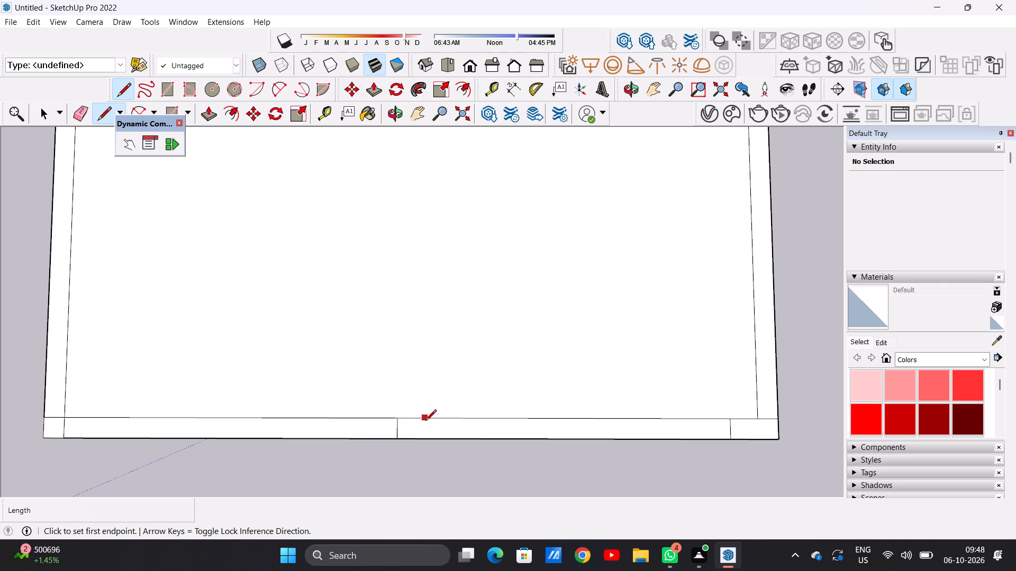
{"action": "scroll", "coordinate": [415, 429], "scroll_direction": "down", "scroll_amount": 9}
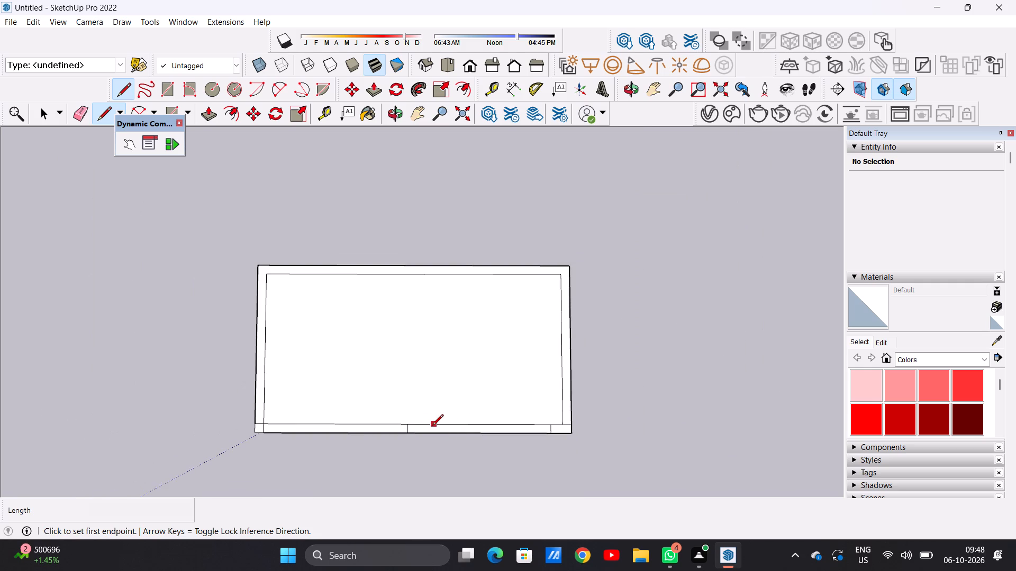
{"action": "scroll", "coordinate": [432, 426], "scroll_direction": "up", "scroll_amount": 6}
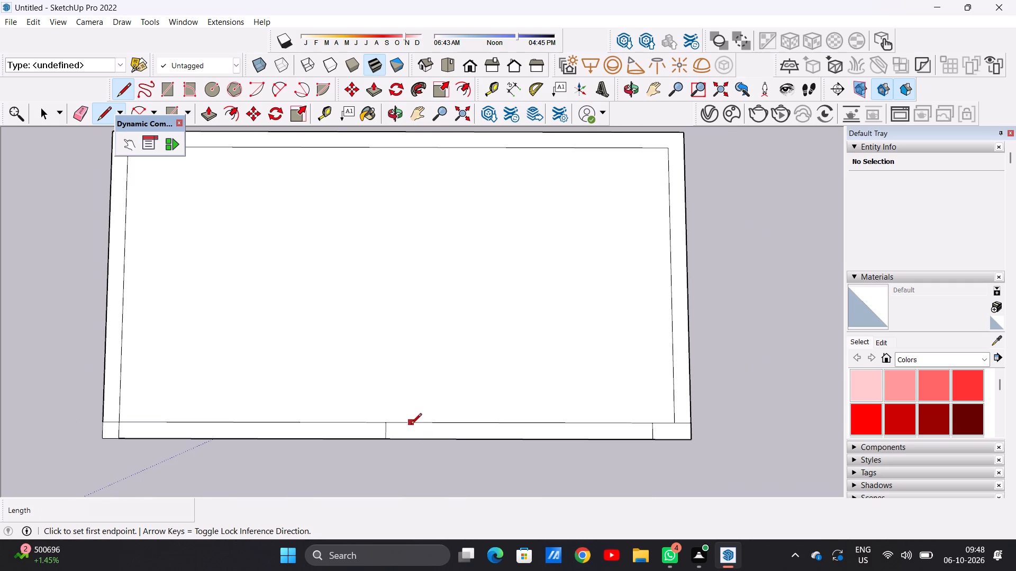
{"action": "scroll", "coordinate": [418, 445], "scroll_direction": "down", "scroll_amount": 5}
{"action": "scroll", "coordinate": [421, 438], "scroll_direction": "up", "scroll_amount": 3}
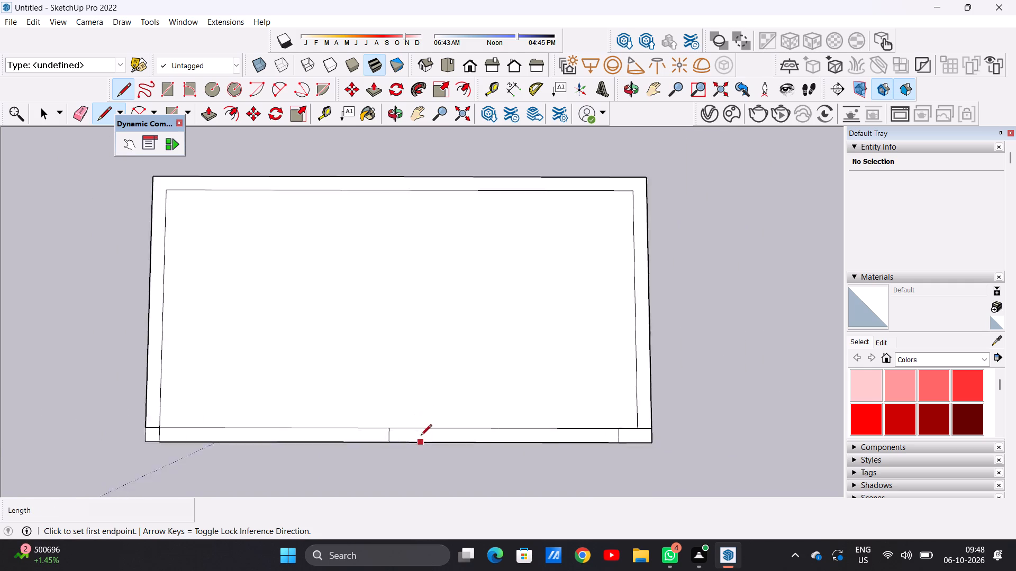
{"action": "scroll", "coordinate": [421, 436], "scroll_direction": "up", "scroll_amount": 5}
{"action": "left_click", "coordinate": [399, 423]}
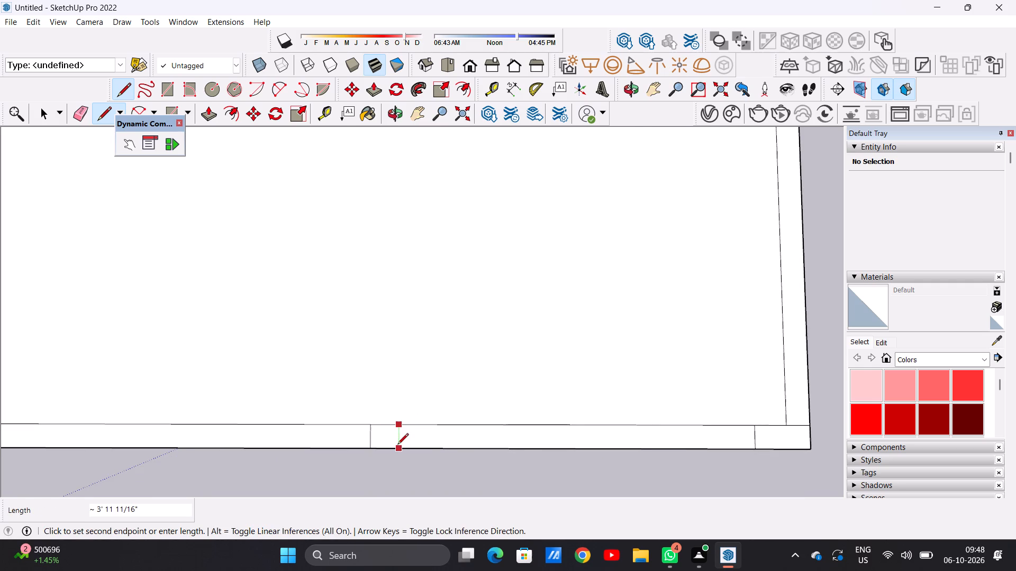
{"action": "left_click", "coordinate": [397, 448]}
{"action": "key", "text": "space"}
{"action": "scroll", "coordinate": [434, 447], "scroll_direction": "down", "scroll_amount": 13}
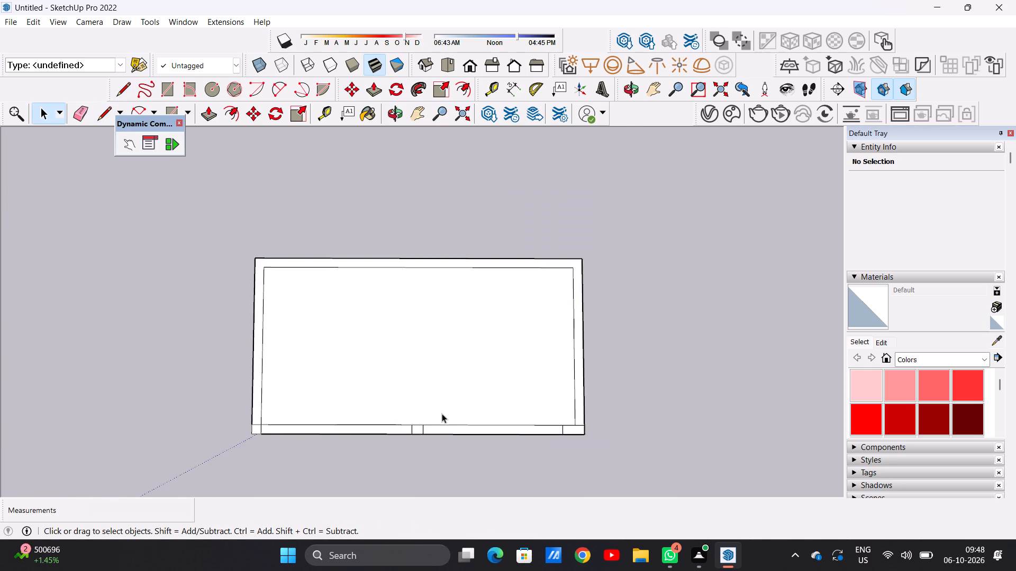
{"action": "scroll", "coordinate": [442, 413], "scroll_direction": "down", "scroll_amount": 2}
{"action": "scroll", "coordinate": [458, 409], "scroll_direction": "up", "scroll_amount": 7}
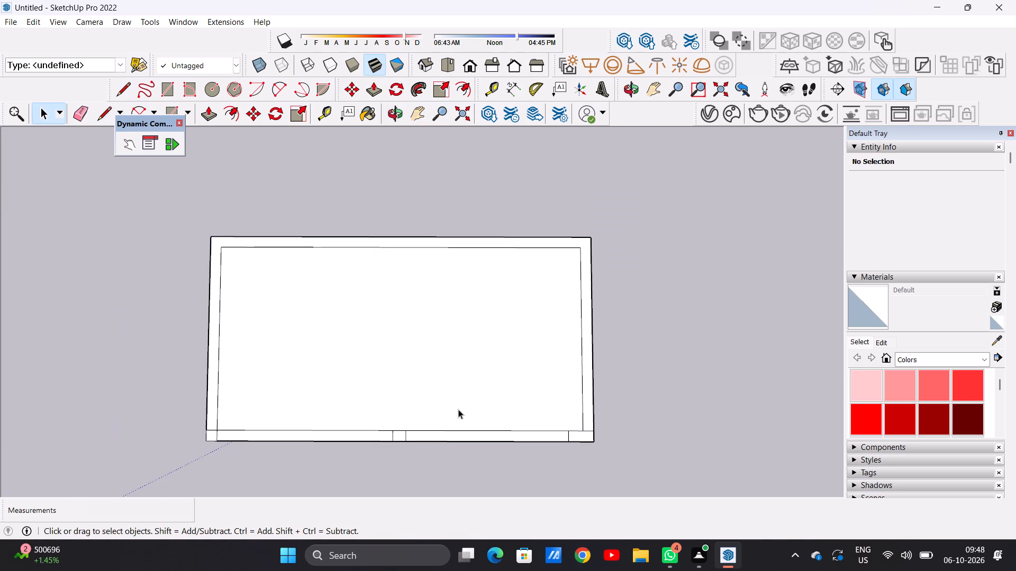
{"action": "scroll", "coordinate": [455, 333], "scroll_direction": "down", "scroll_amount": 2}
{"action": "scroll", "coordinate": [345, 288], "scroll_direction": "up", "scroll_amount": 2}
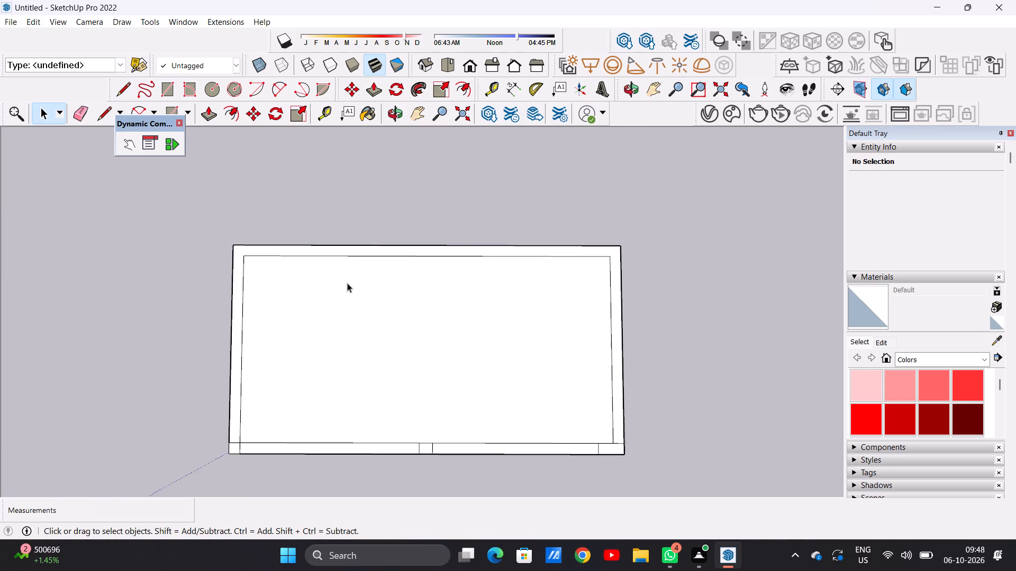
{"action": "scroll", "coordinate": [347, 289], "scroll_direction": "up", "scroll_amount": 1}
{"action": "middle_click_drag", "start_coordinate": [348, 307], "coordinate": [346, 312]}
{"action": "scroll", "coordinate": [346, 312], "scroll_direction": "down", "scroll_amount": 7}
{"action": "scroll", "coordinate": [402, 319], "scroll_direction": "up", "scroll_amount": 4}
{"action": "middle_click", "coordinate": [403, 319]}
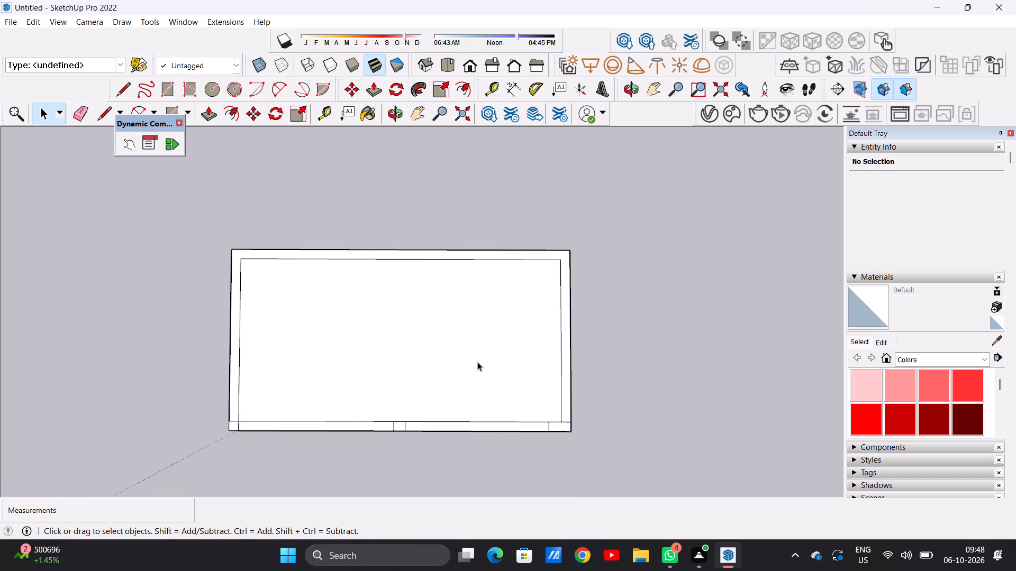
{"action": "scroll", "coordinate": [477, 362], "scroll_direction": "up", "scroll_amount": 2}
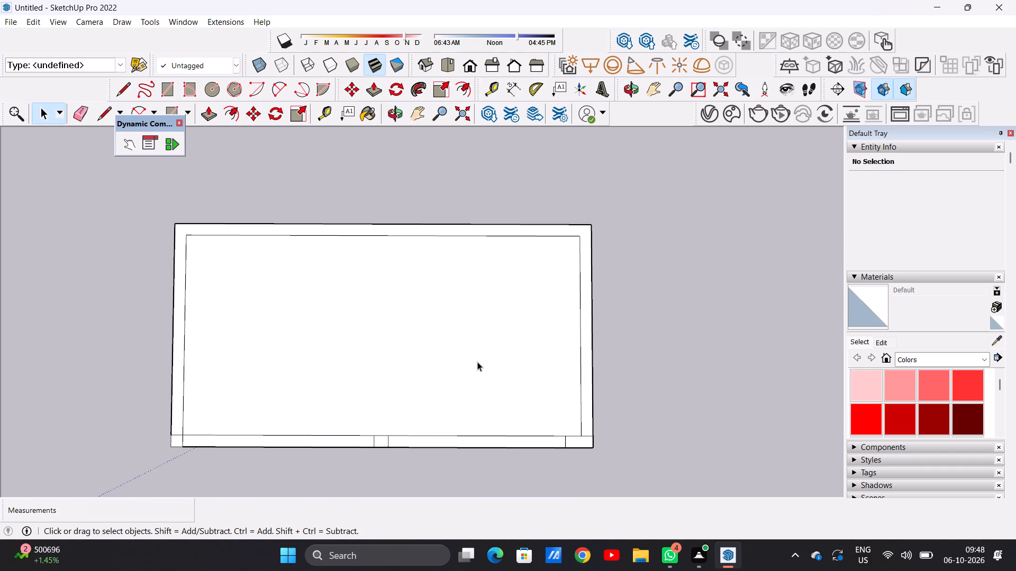
In top view, draw a lengthwise line about 142' 9" long from the slab's left edge to its right edge, somewhat in front of mid-depth.
{"action": "key", "text": "l"}
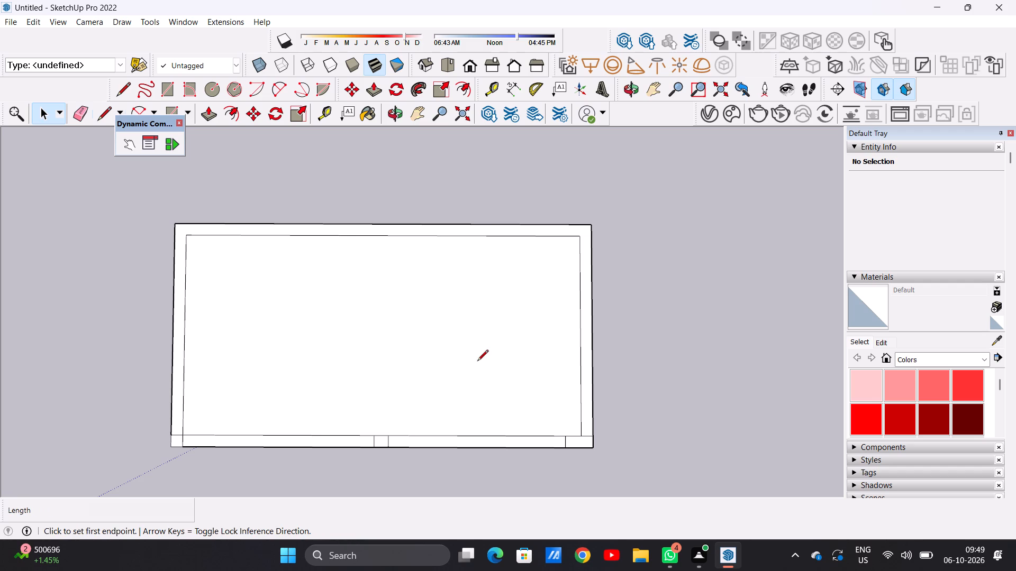
{"action": "middle_click_drag", "start_coordinate": [244, 326], "coordinate": [270, 334]}
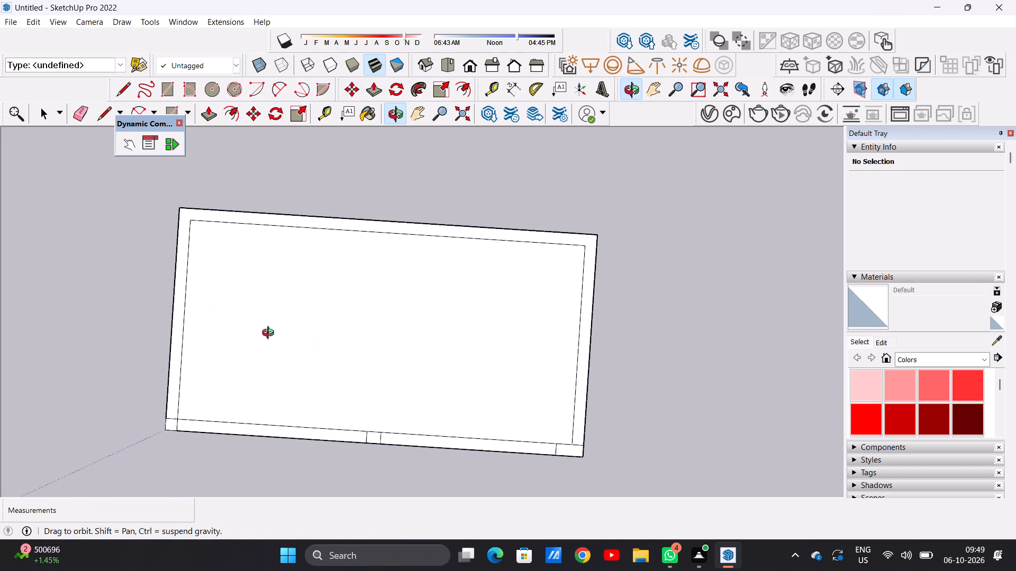
{"action": "middle_click_drag", "start_coordinate": [270, 334], "coordinate": [249, 332]}
{"action": "middle_click", "coordinate": [248, 331]}
{"action": "middle_click_drag", "start_coordinate": [238, 331], "coordinate": [298, 329]}
{"action": "middle_click_drag", "start_coordinate": [277, 325], "coordinate": [239, 318]}
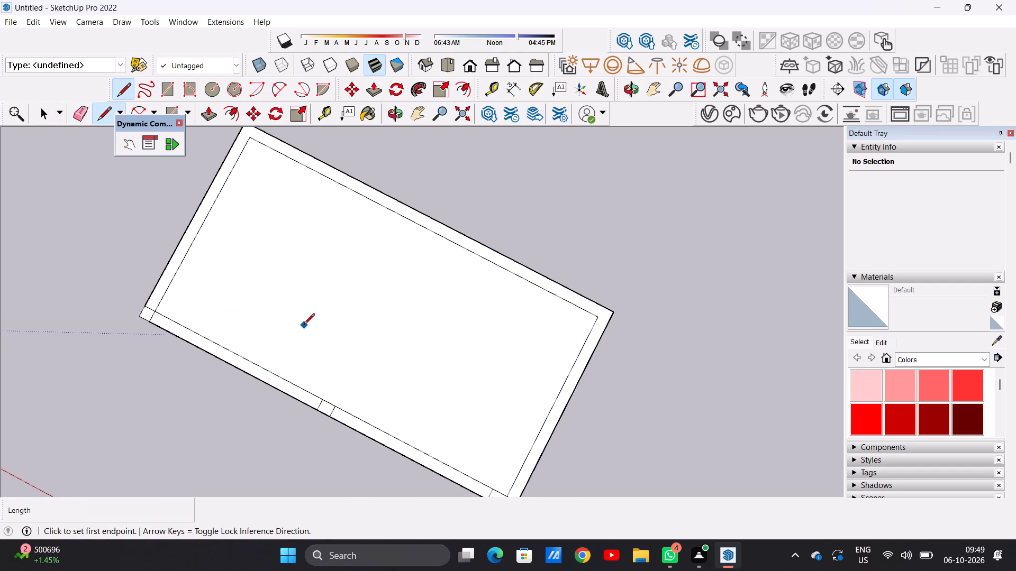
{"action": "left_click", "coordinate": [449, 61]}
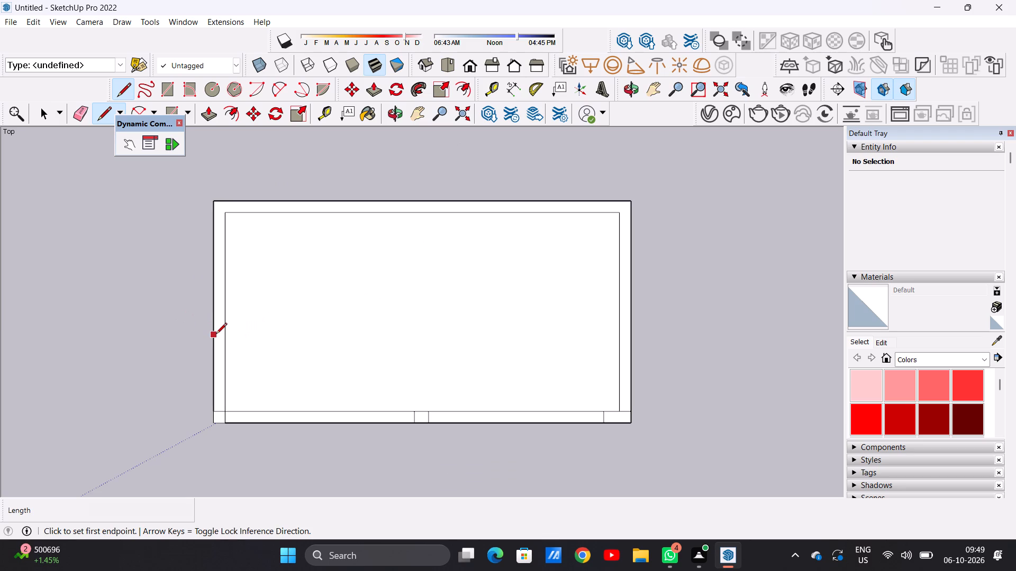
{"action": "left_click", "coordinate": [216, 335]}
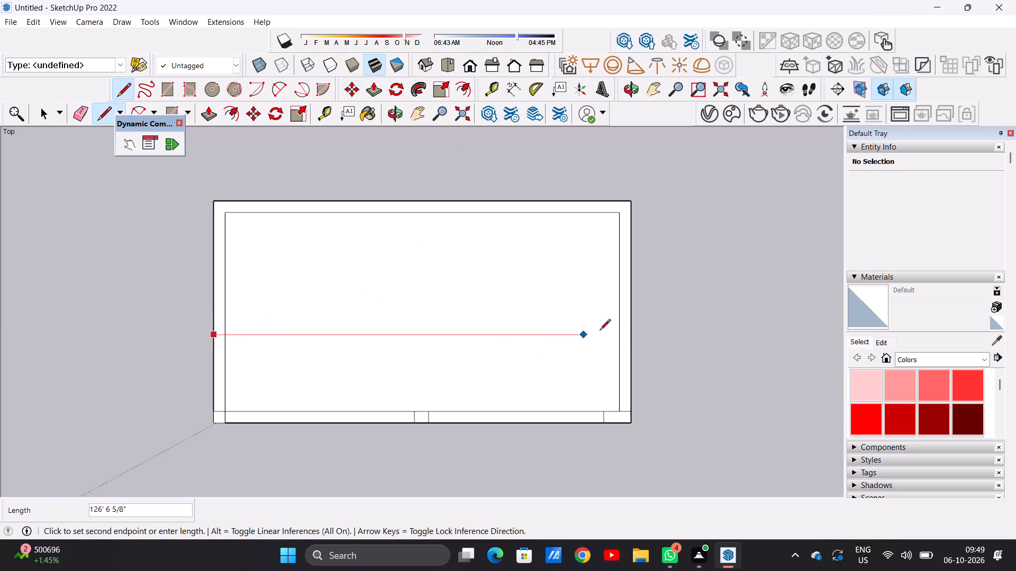
{"action": "left_click", "coordinate": [631, 333]}
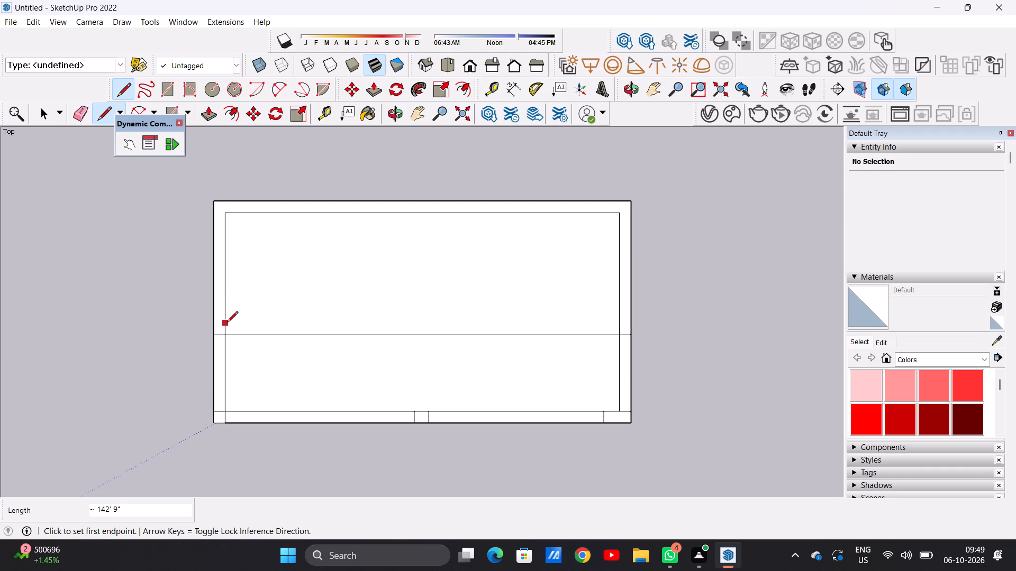
Draw a parallel line just behind the full-length line, from the inner rectangle's left edge to its right edge.
{"action": "left_click", "coordinate": [227, 323]}
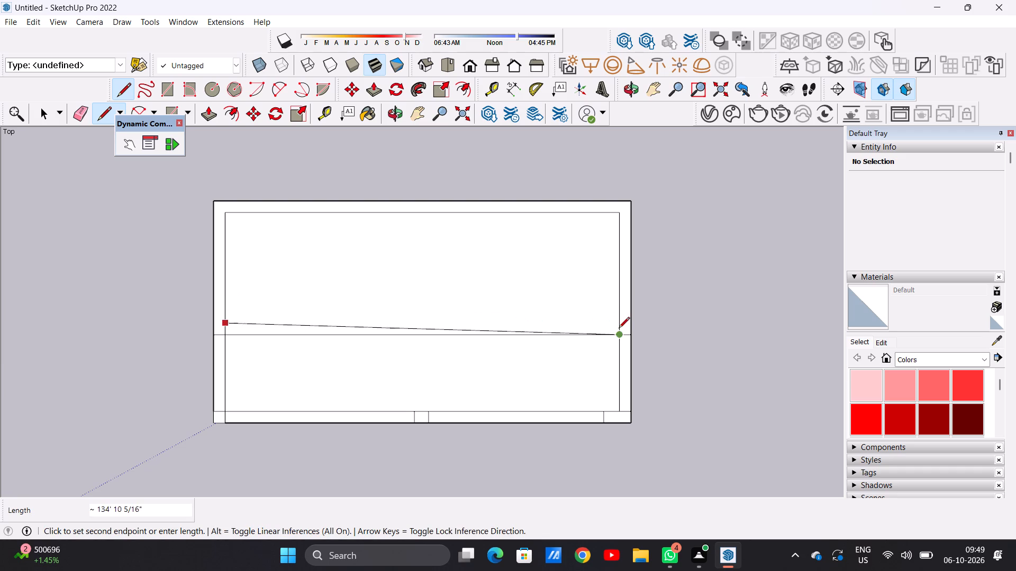
{"action": "left_click", "coordinate": [618, 325]}
{"action": "key", "text": "space"}
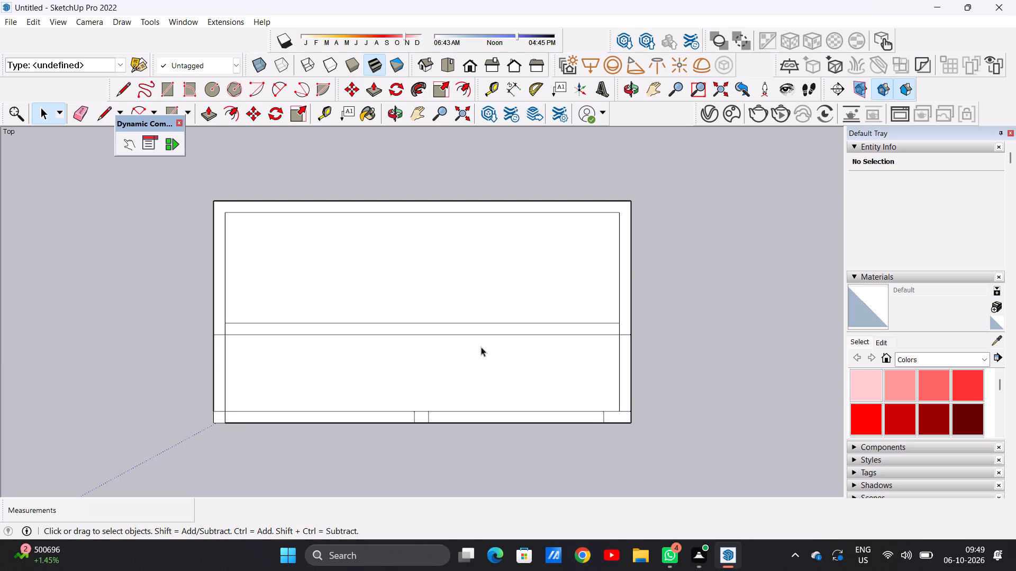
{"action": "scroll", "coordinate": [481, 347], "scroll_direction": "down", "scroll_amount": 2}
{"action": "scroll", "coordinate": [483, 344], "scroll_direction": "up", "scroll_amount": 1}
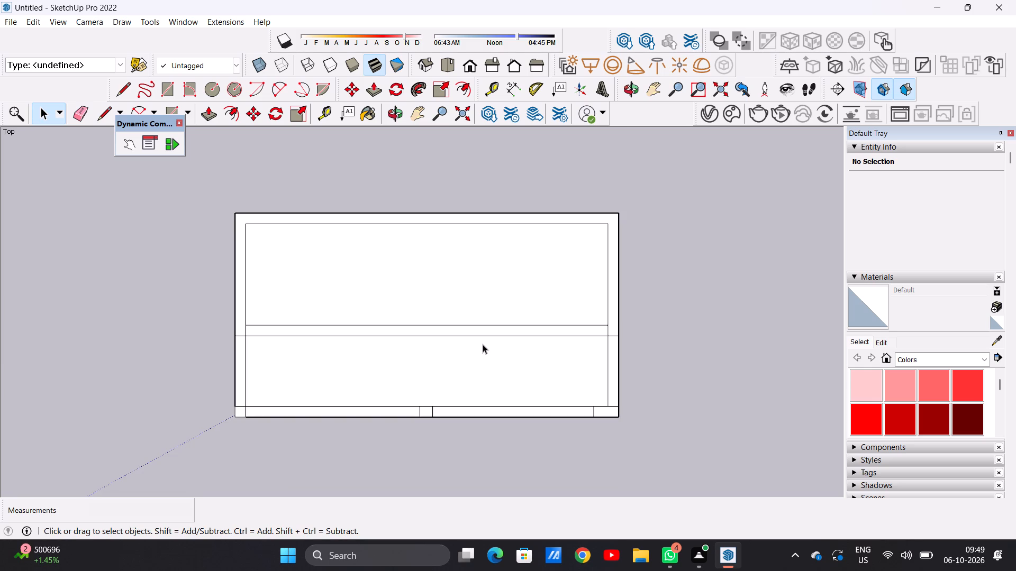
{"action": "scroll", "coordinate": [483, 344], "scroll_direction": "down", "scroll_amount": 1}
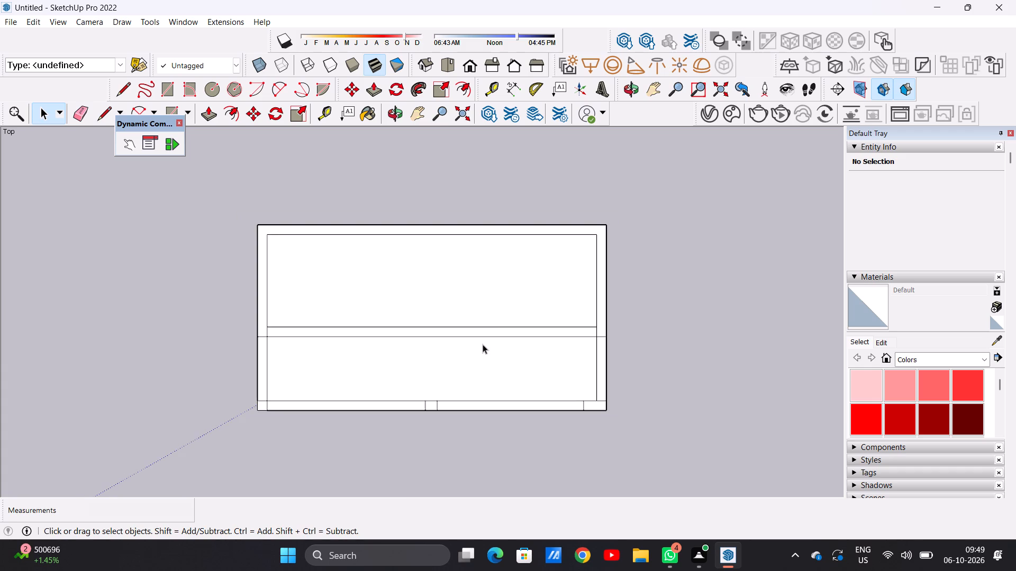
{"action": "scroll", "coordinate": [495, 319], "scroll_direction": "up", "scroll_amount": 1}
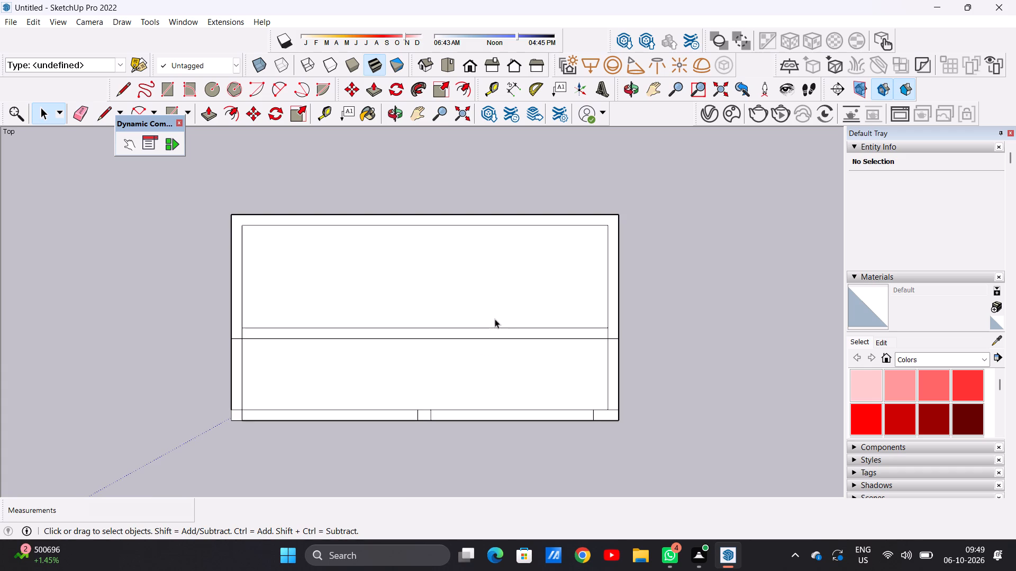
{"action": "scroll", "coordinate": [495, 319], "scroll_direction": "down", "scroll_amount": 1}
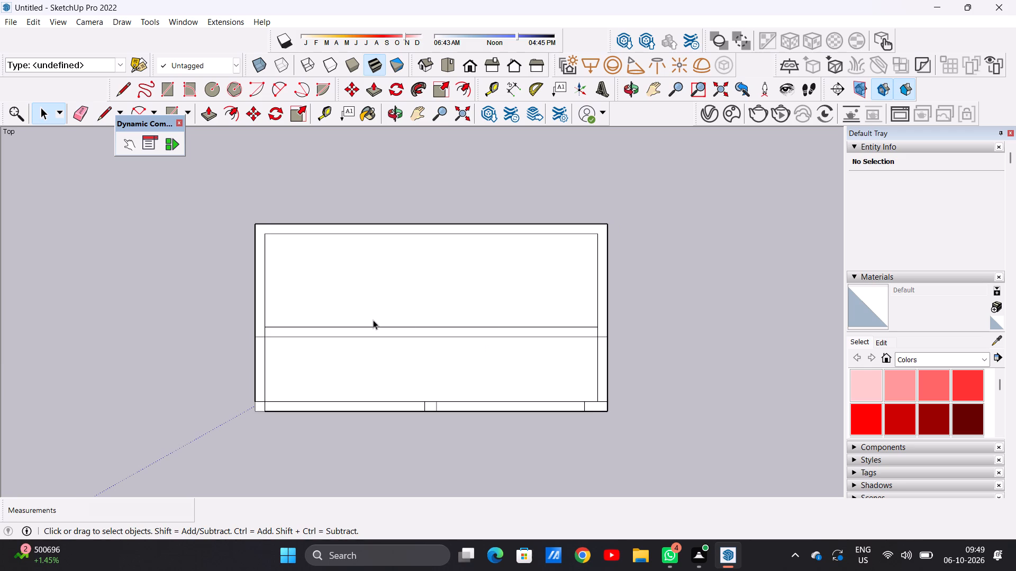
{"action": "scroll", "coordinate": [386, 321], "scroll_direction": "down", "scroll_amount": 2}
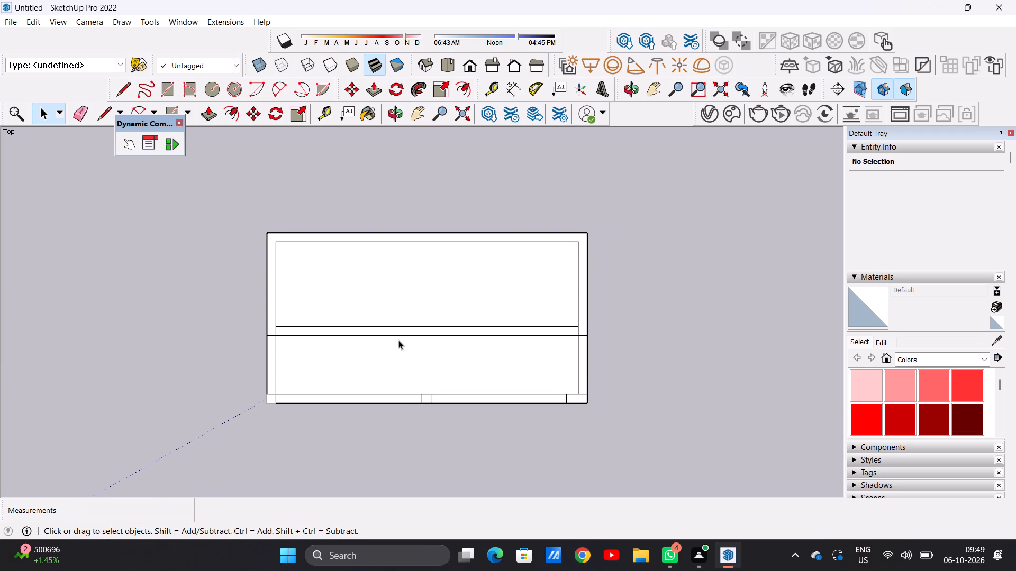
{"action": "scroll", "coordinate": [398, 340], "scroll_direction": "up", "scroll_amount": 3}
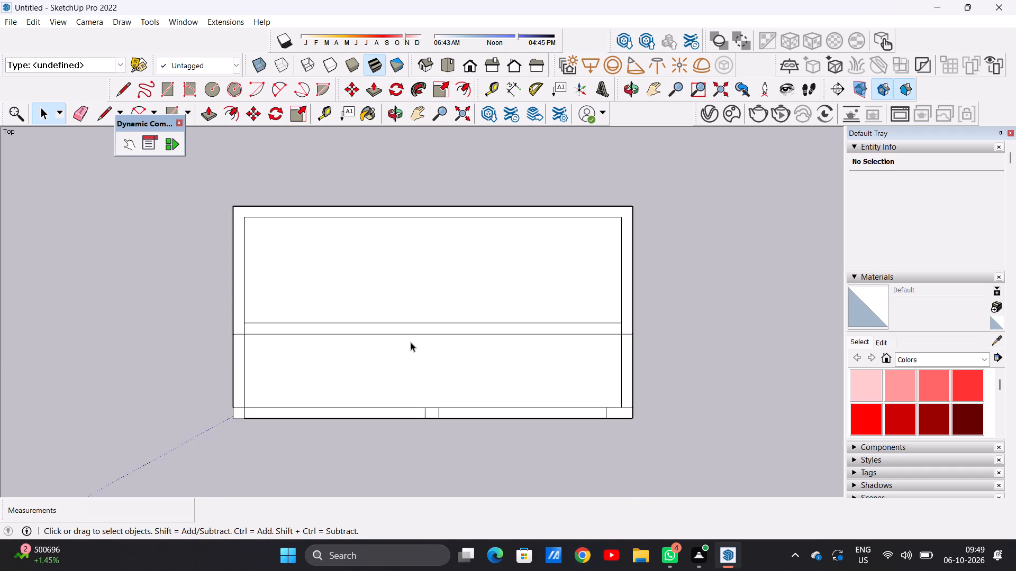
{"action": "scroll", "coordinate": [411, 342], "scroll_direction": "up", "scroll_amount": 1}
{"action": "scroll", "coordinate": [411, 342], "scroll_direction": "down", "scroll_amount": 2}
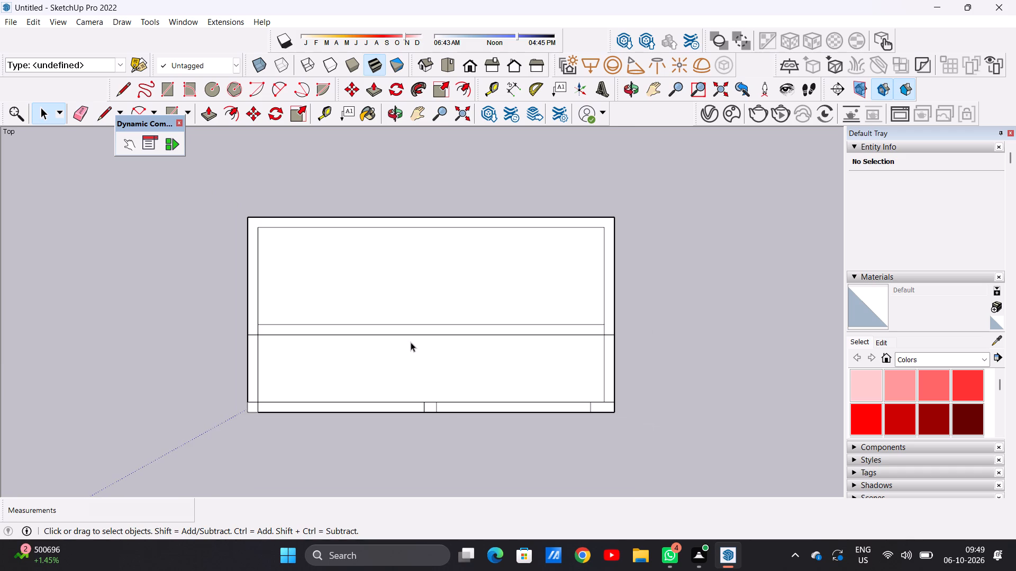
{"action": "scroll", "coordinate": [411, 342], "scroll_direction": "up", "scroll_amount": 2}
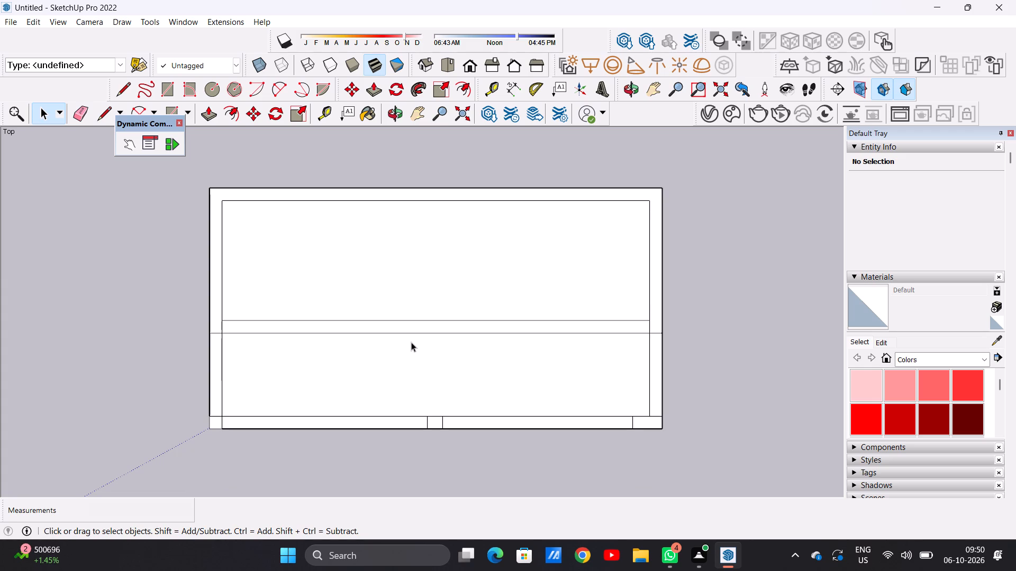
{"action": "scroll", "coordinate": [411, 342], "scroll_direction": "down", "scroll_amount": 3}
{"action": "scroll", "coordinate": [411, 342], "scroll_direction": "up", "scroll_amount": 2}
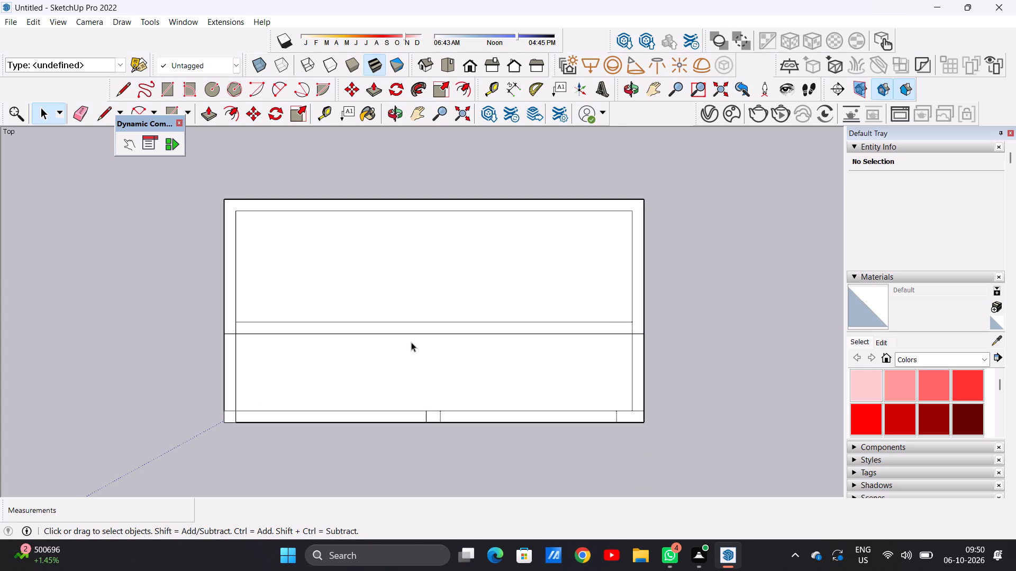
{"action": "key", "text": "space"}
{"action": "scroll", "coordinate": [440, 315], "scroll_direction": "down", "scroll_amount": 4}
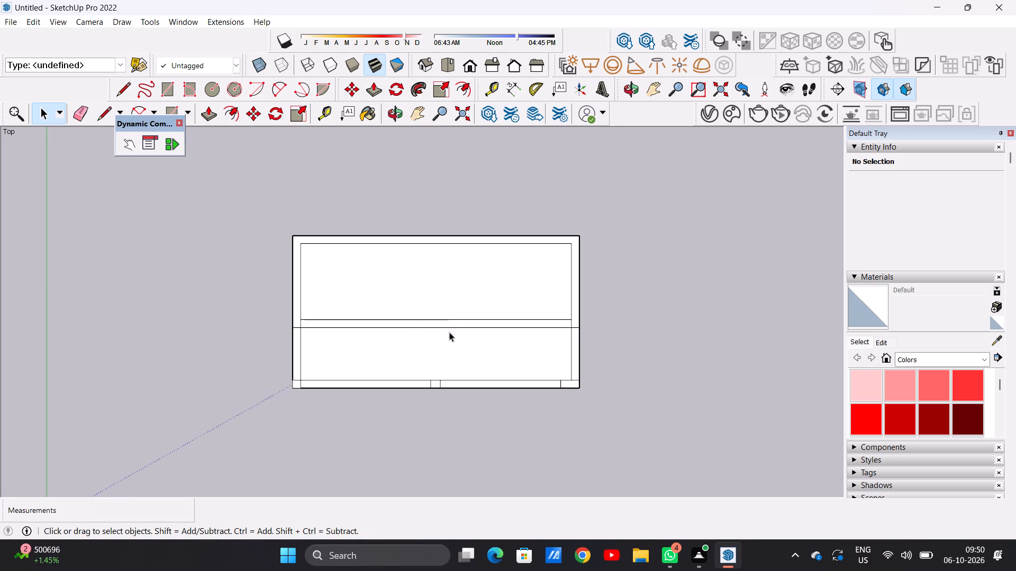
Push/Pull the U-shaped border face along the slab's back and rear sides up 10'.
{"action": "middle_click_drag", "start_coordinate": [488, 419], "coordinate": [475, 266]}
{"action": "scroll", "coordinate": [569, 301], "scroll_direction": "up", "scroll_amount": 3}
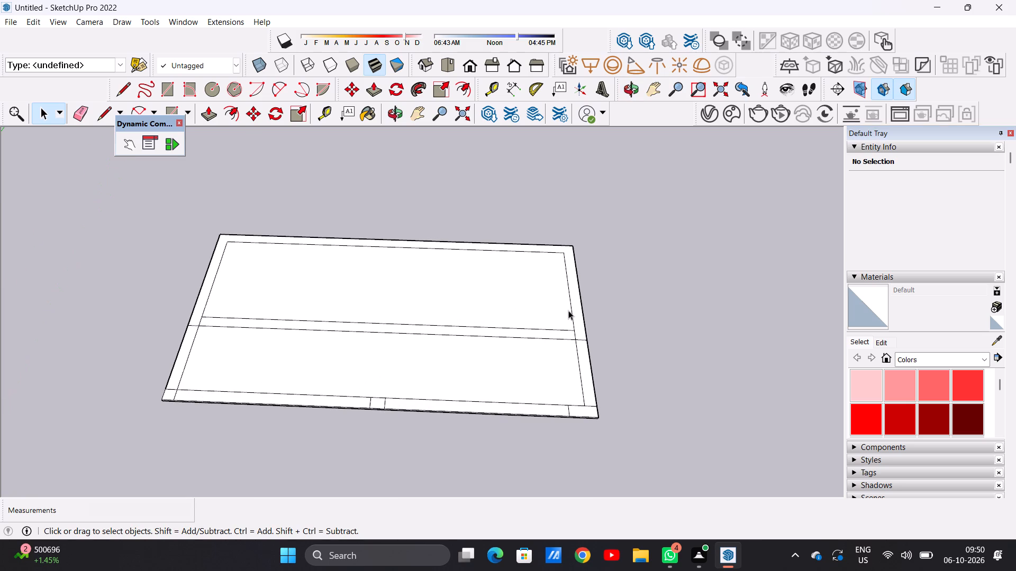
{"action": "key", "text": "p"}
{"action": "scroll", "coordinate": [580, 320], "scroll_direction": "up", "scroll_amount": 5}
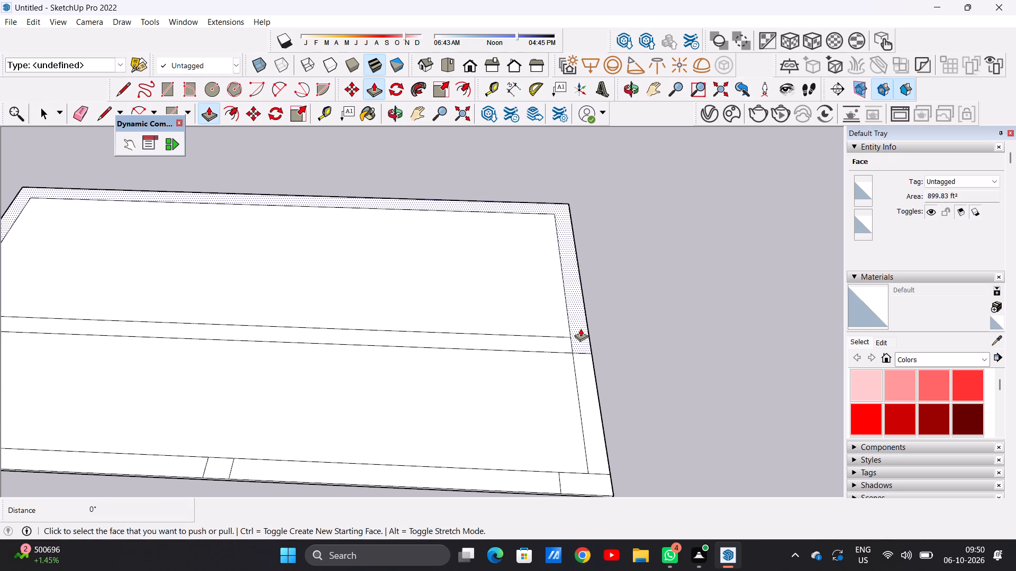
{"action": "left_click", "coordinate": [580, 328]}
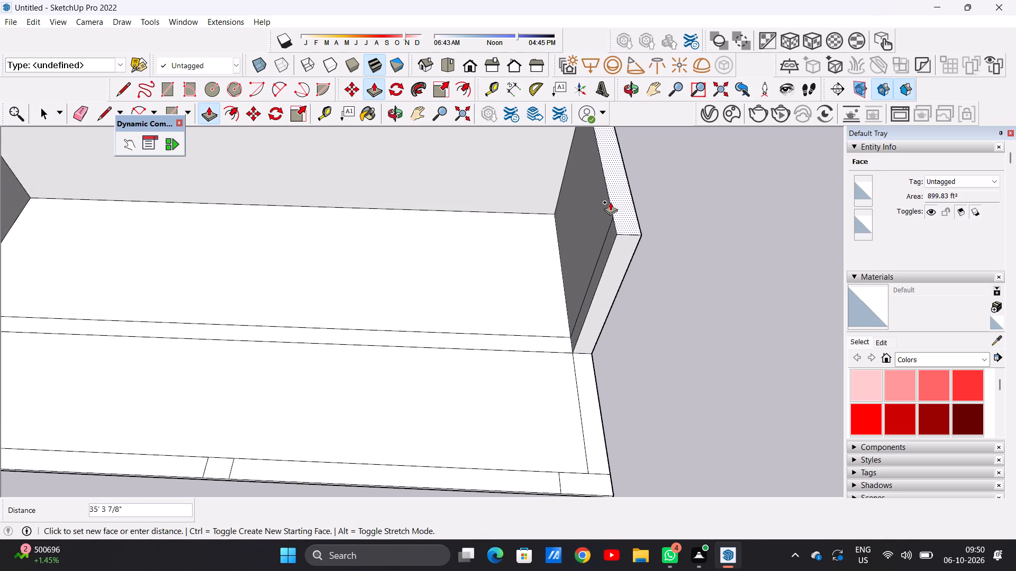
{"action": "scroll", "coordinate": [634, 238], "scroll_direction": "down", "scroll_amount": 12}
{"action": "middle_click_drag", "start_coordinate": [632, 224], "coordinate": [634, 154]}
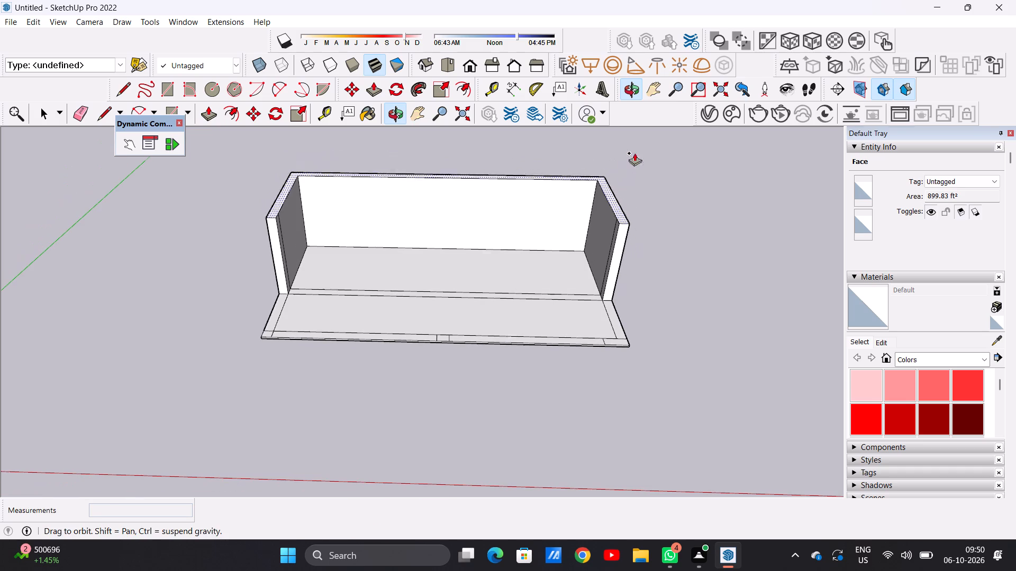
{"action": "type", "text": "10'"}
{"action": "key", "text": "Return"}
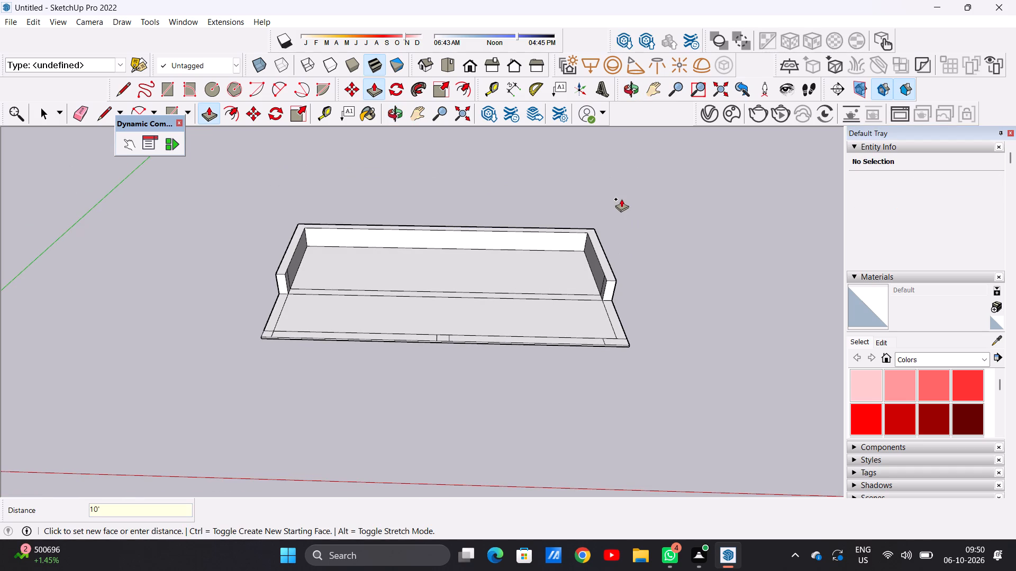
Push/Pull the top of the U-shaped walls higher, to about 40' 11" above the slab.
{"action": "scroll", "coordinate": [610, 265], "scroll_direction": "up", "scroll_amount": 7}
{"action": "scroll", "coordinate": [610, 265], "scroll_direction": "down", "scroll_amount": 1}
{"action": "scroll", "coordinate": [610, 265], "scroll_direction": "up", "scroll_amount": 4}
{"action": "left_click", "coordinate": [609, 287]}
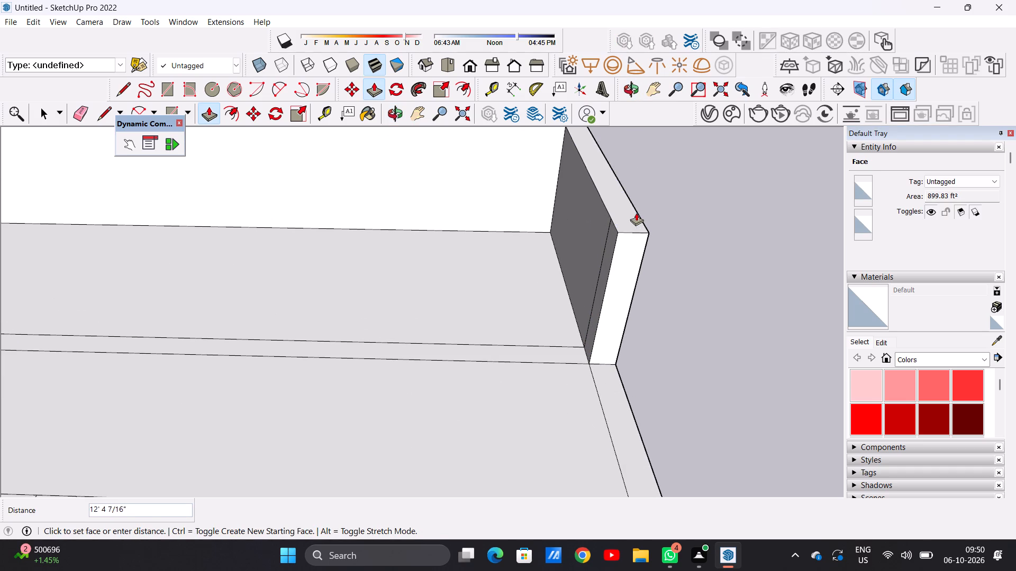
{"action": "scroll", "coordinate": [633, 212], "scroll_direction": "down", "scroll_amount": 16}
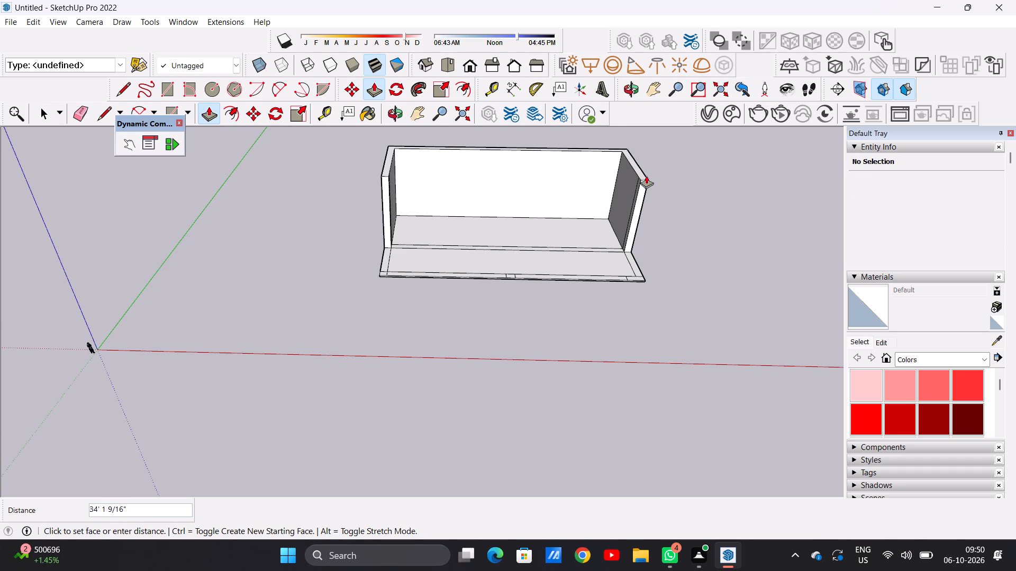
{"action": "left_click", "coordinate": [642, 181]}
{"action": "key", "text": "space"}
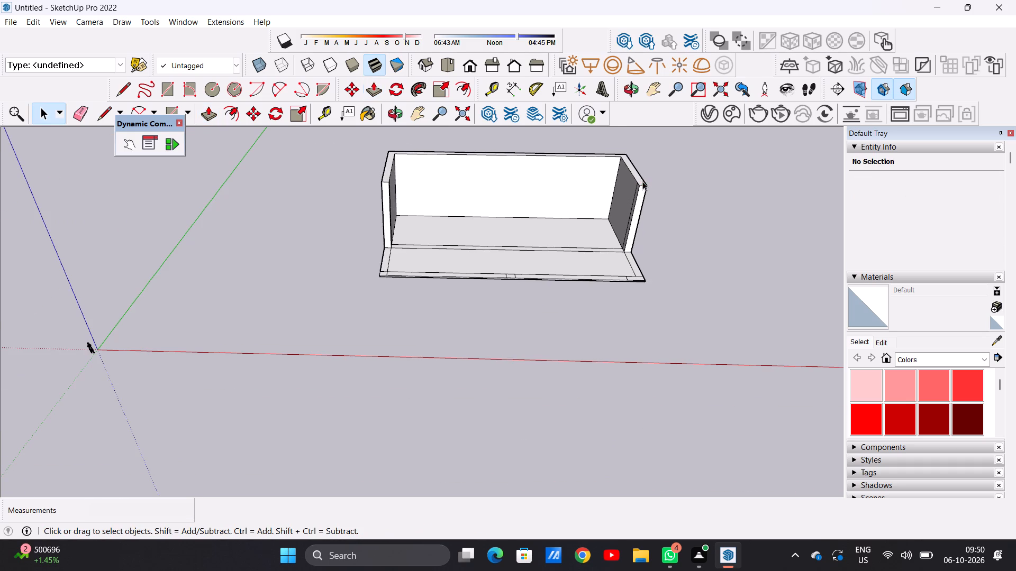
Examine the raised U-shaped walls and the slab's front area from several angles.
{"action": "scroll", "coordinate": [422, 302], "scroll_direction": "down", "scroll_amount": 4}
{"action": "middle_click_drag", "start_coordinate": [494, 327], "coordinate": [655, 227]}
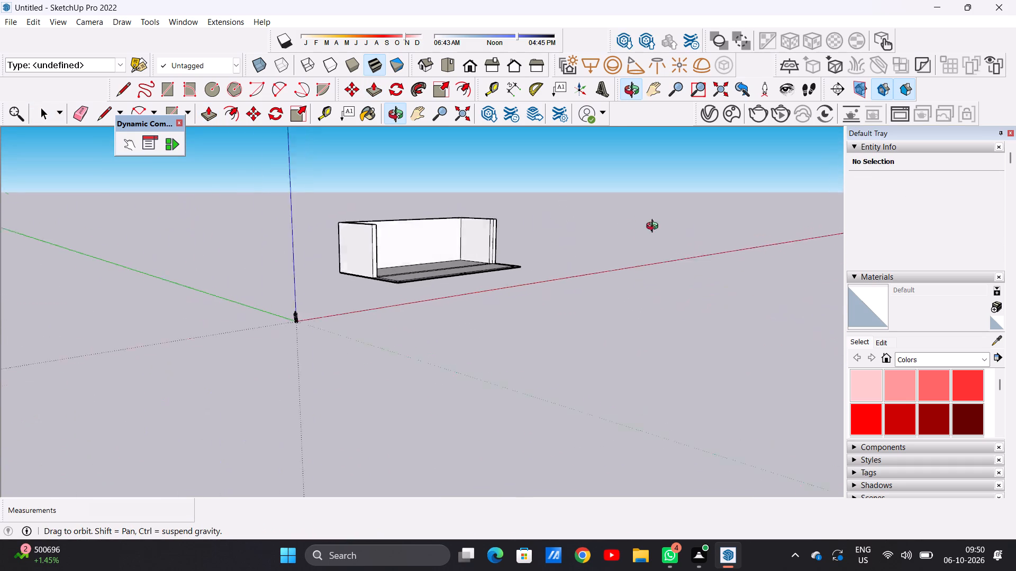
{"action": "middle_click_drag", "start_coordinate": [655, 227], "coordinate": [514, 247]}
{"action": "scroll", "coordinate": [528, 250], "scroll_direction": "up", "scroll_amount": 11}
{"action": "middle_click_drag", "start_coordinate": [477, 283], "coordinate": [471, 409]}
{"action": "scroll", "coordinate": [491, 332], "scroll_direction": "down", "scroll_amount": 5}
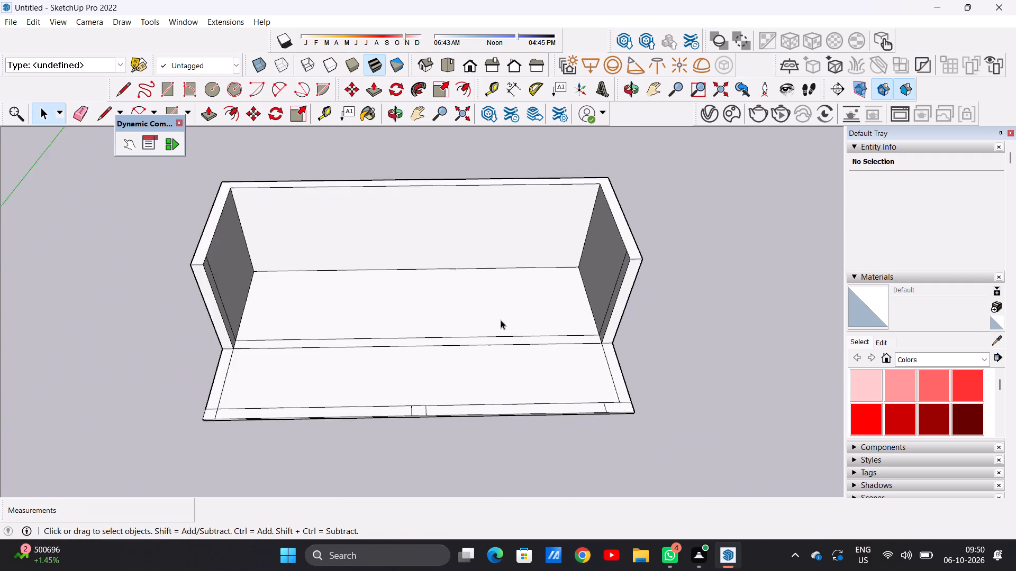
{"action": "scroll", "coordinate": [501, 320], "scroll_direction": "down", "scroll_amount": 3}
{"action": "middle_click_drag", "start_coordinate": [490, 350], "coordinate": [478, 408]}
{"action": "scroll", "coordinate": [564, 346], "scroll_direction": "up", "scroll_amount": 5}
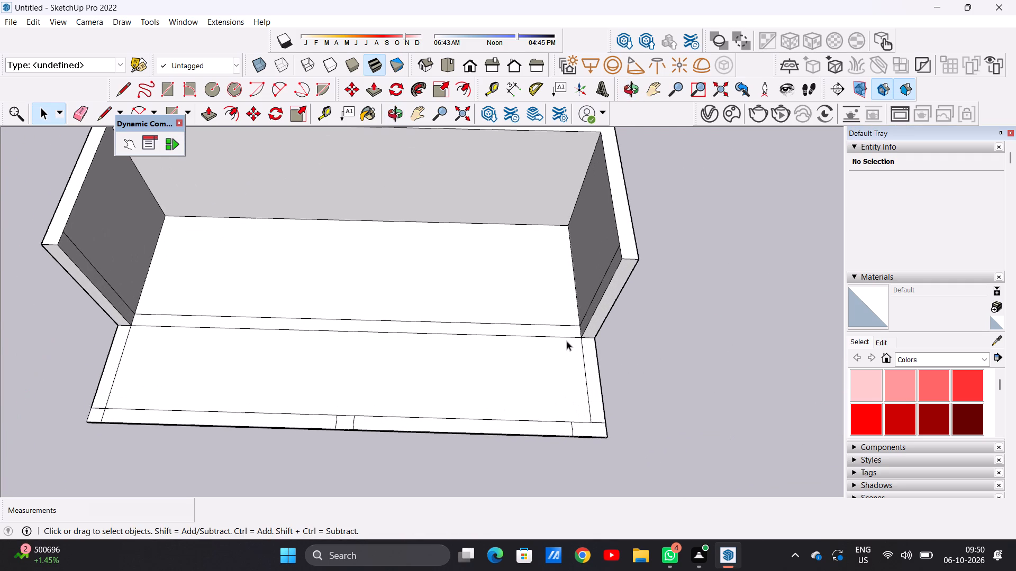
{"action": "scroll", "coordinate": [571, 347], "scroll_direction": "down", "scroll_amount": 3}
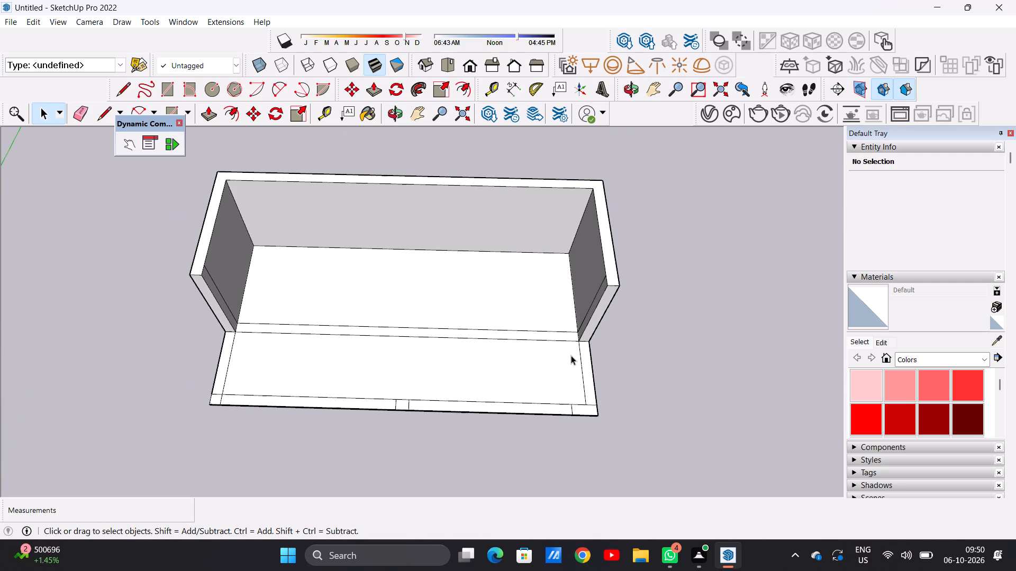
{"action": "scroll", "coordinate": [438, 361], "scroll_direction": "up", "scroll_amount": 2}
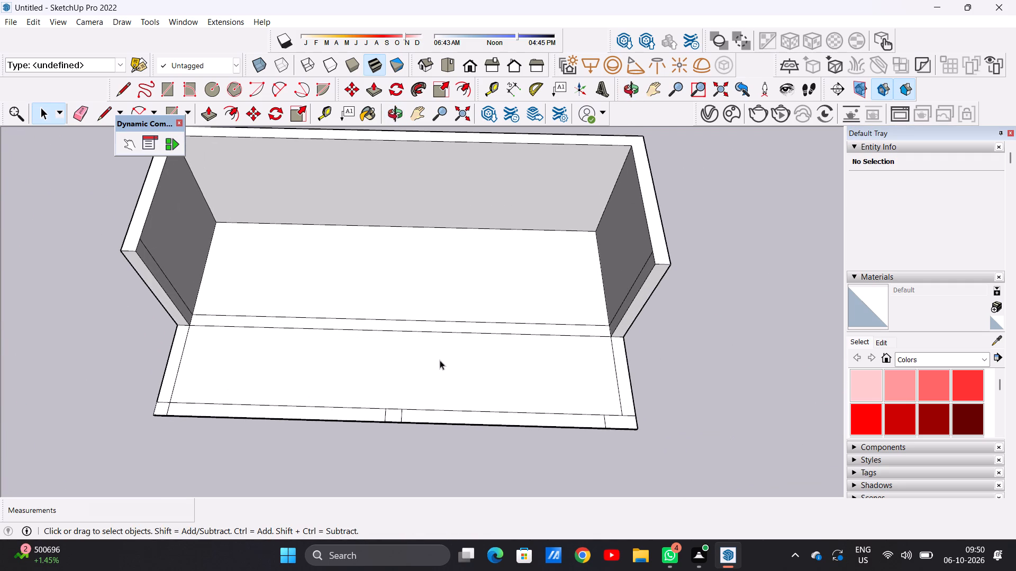
{"action": "scroll", "coordinate": [501, 356], "scroll_direction": "down", "scroll_amount": 2}
Push/Pull the lengthwise strip between the side walls up about 40' 11", level with the tops of the other walls.
{"action": "scroll", "coordinate": [573, 334], "scroll_direction": "up", "scroll_amount": 6}
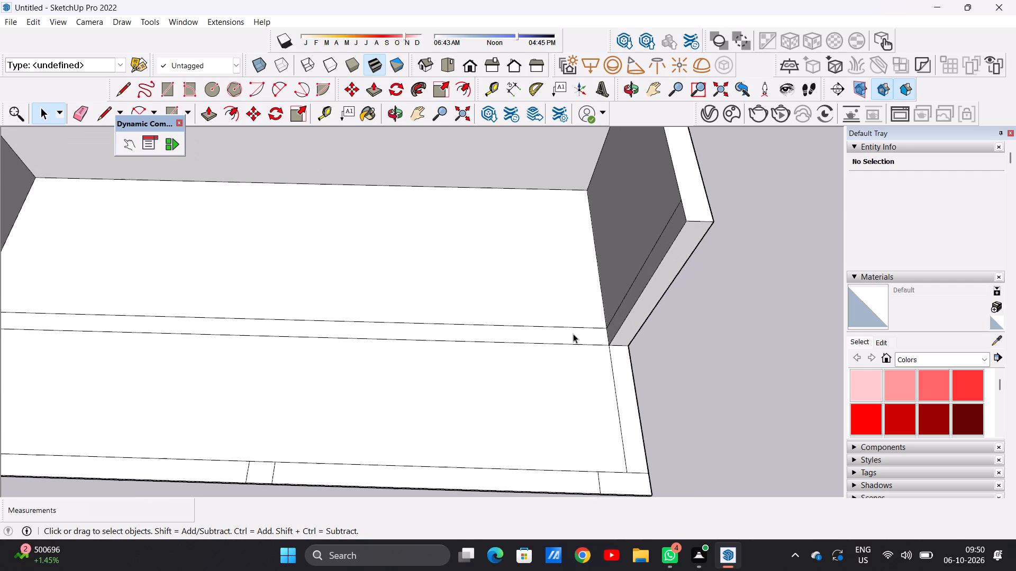
{"action": "key", "text": "p"}
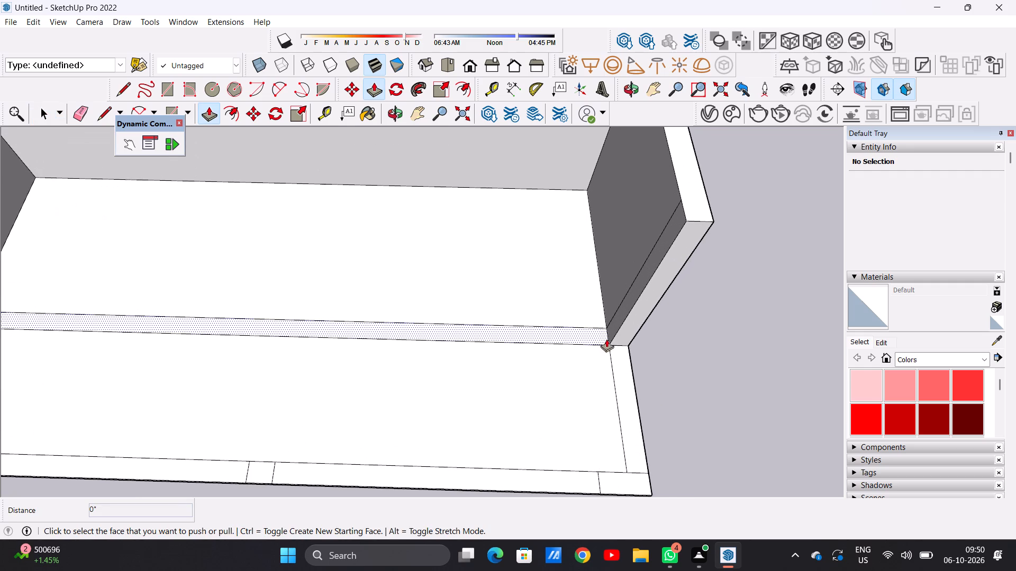
{"action": "scroll", "coordinate": [606, 336], "scroll_direction": "up", "scroll_amount": 6}
{"action": "left_click", "coordinate": [606, 336]}
{"action": "scroll", "coordinate": [657, 269], "scroll_direction": "down", "scroll_amount": 19}
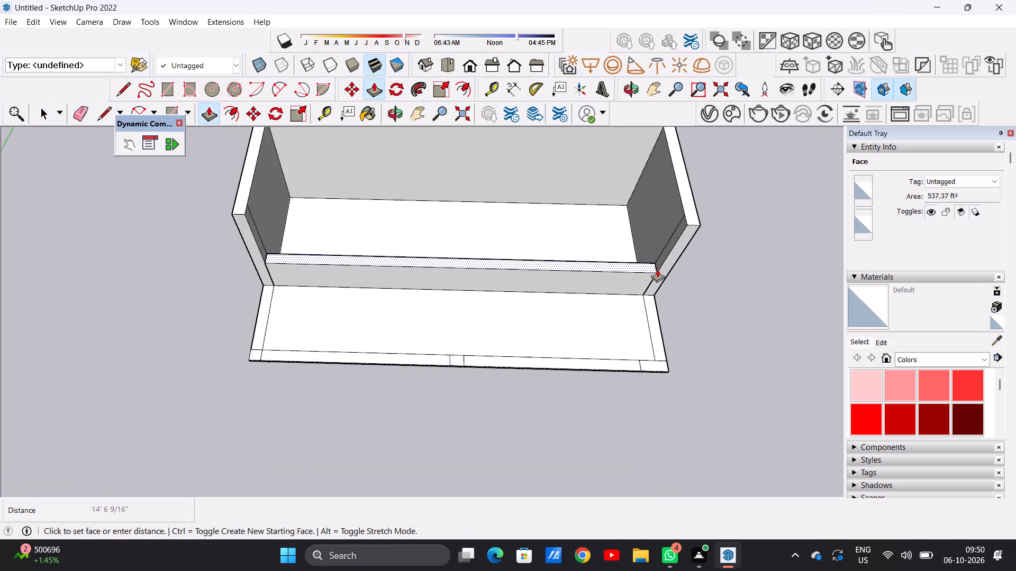
{"action": "scroll", "coordinate": [679, 226], "scroll_direction": "up", "scroll_amount": 12}
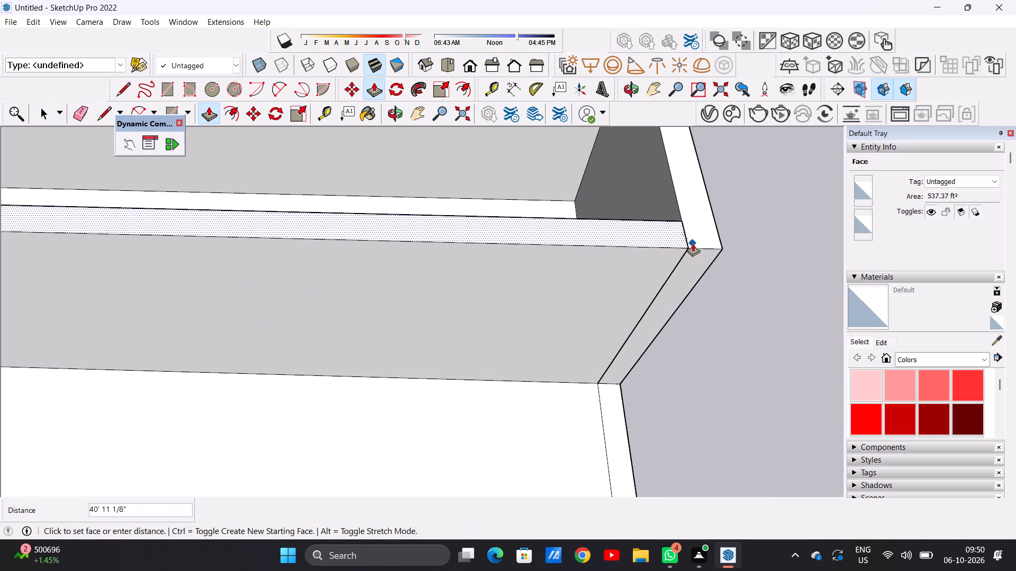
{"action": "left_click", "coordinate": [690, 248]}
{"action": "key", "text": "space"}
Examine the four-walled enclosure and the open front part of the slab with its border strips.
{"action": "scroll", "coordinate": [583, 338], "scroll_direction": "down", "scroll_amount": 5}
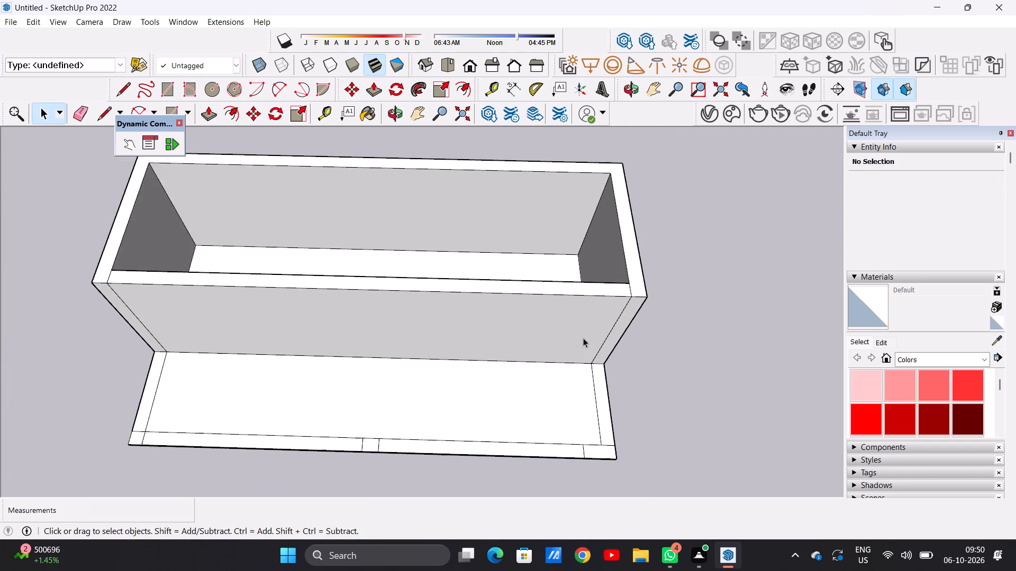
{"action": "scroll", "coordinate": [583, 338], "scroll_direction": "down", "scroll_amount": 7}
{"action": "middle_click_drag", "start_coordinate": [533, 374], "coordinate": [532, 216]}
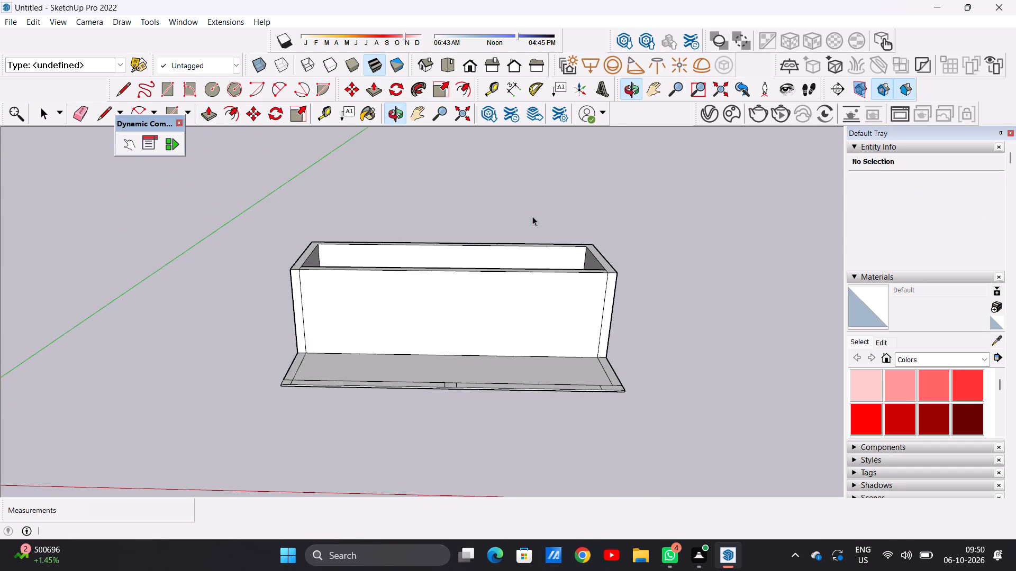
{"action": "scroll", "coordinate": [411, 370], "scroll_direction": "up", "scroll_amount": 1}
{"action": "middle_click_drag", "start_coordinate": [435, 366], "coordinate": [442, 333]}
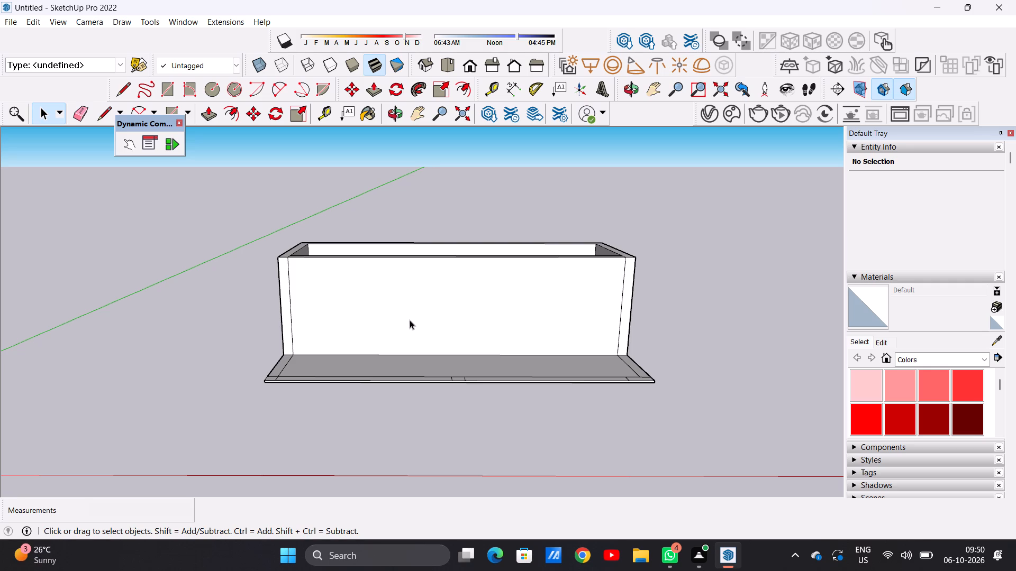
{"action": "scroll", "coordinate": [436, 335], "scroll_direction": "down", "scroll_amount": 3}
{"action": "middle_click_drag", "start_coordinate": [416, 353], "coordinate": [414, 488]}
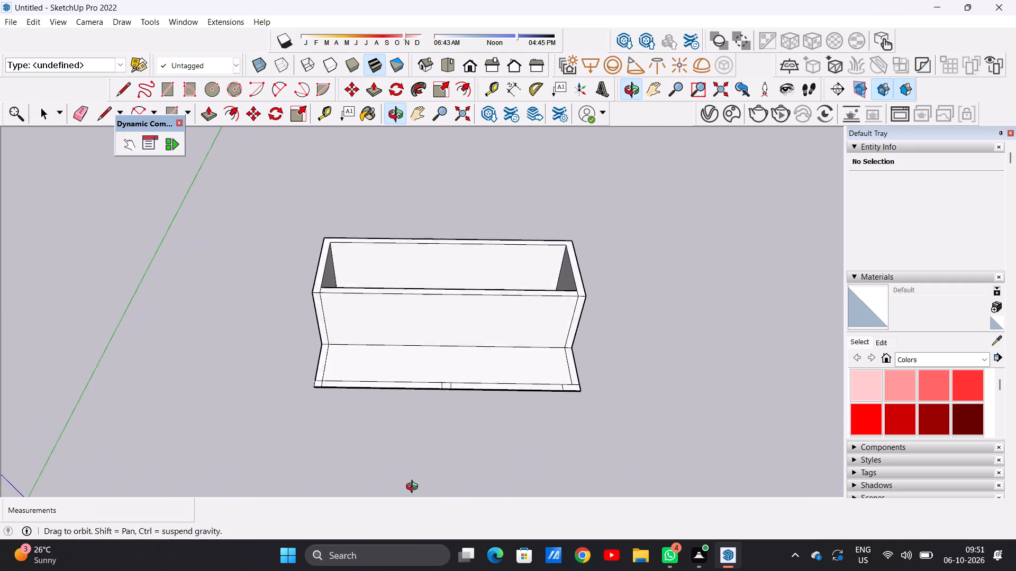
{"action": "middle_click_drag", "start_coordinate": [414, 488], "coordinate": [412, 496]}
{"action": "scroll", "coordinate": [579, 365], "scroll_direction": "up", "scroll_amount": 7}
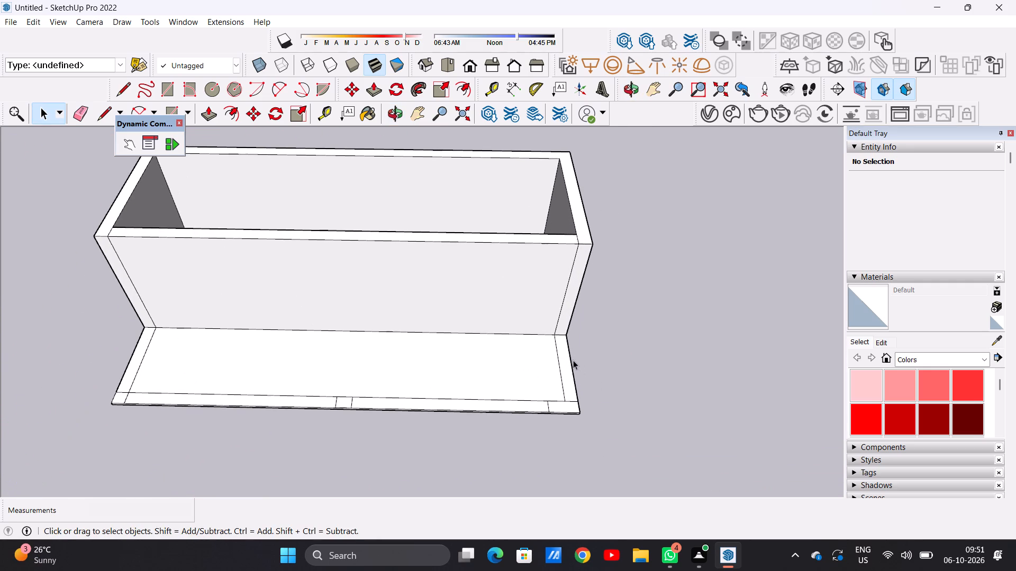
{"action": "scroll", "coordinate": [561, 363], "scroll_direction": "up", "scroll_amount": 1}
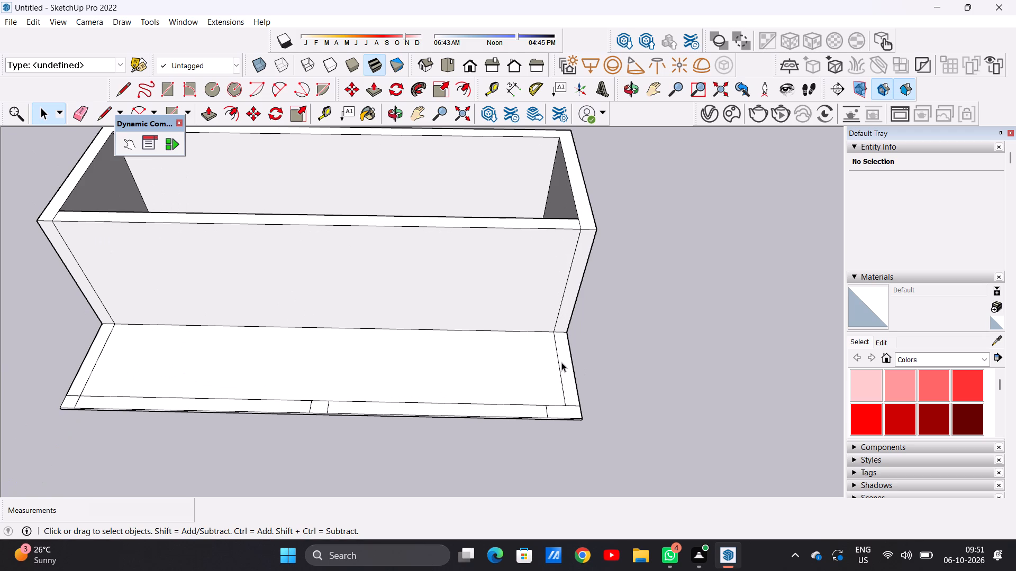
{"action": "scroll", "coordinate": [562, 362], "scroll_direction": "down", "scroll_amount": 1}
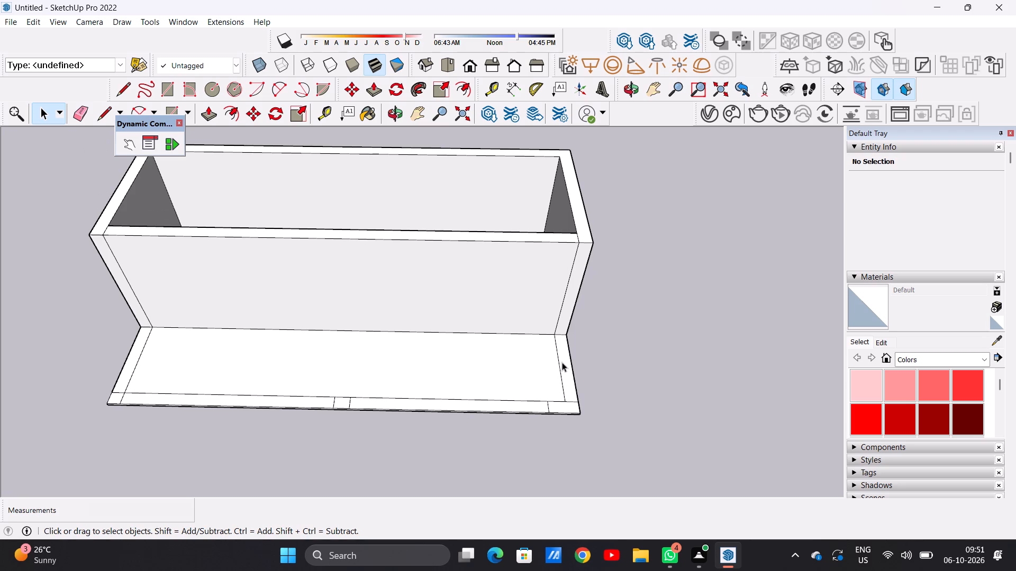
{"action": "scroll", "coordinate": [567, 372], "scroll_direction": "down", "scroll_amount": 3}
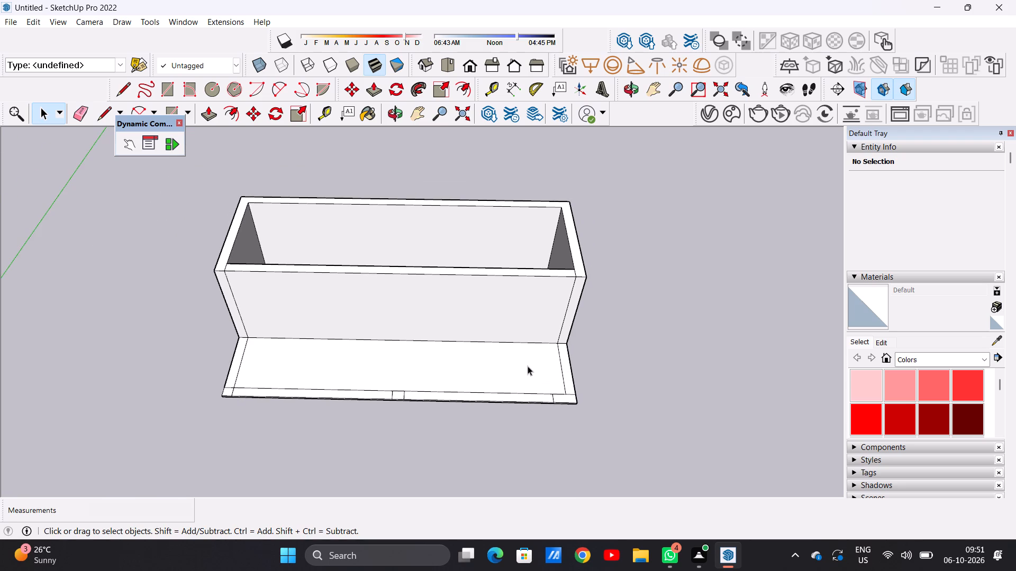
{"action": "scroll", "coordinate": [528, 365], "scroll_direction": "up", "scroll_amount": 4}
{"action": "scroll", "coordinate": [568, 370], "scroll_direction": "down", "scroll_amount": 2}
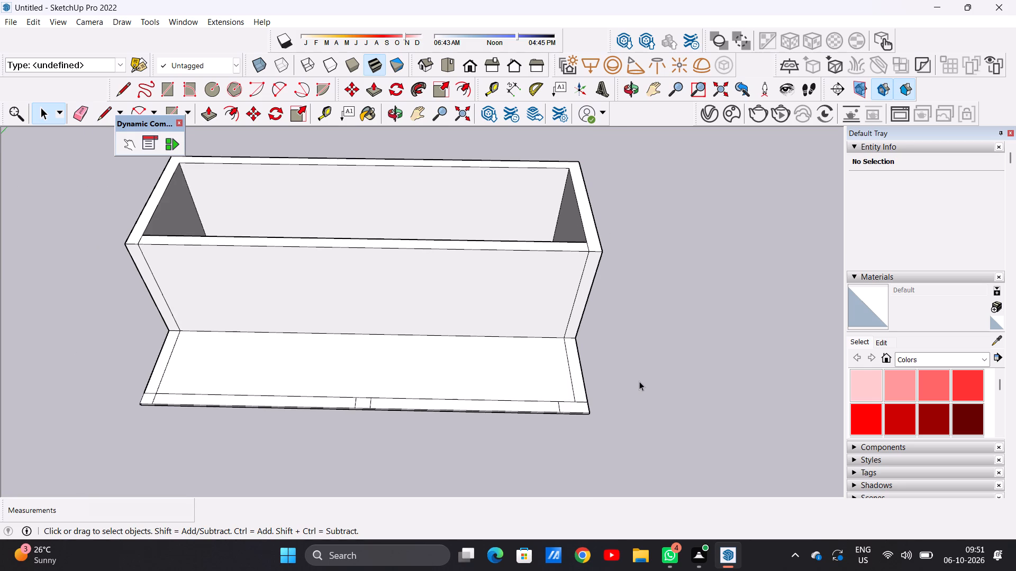
{"action": "scroll", "coordinate": [640, 384], "scroll_direction": "up", "scroll_amount": 2}
{"action": "scroll", "coordinate": [576, 385], "scroll_direction": "up", "scroll_amount": 2}
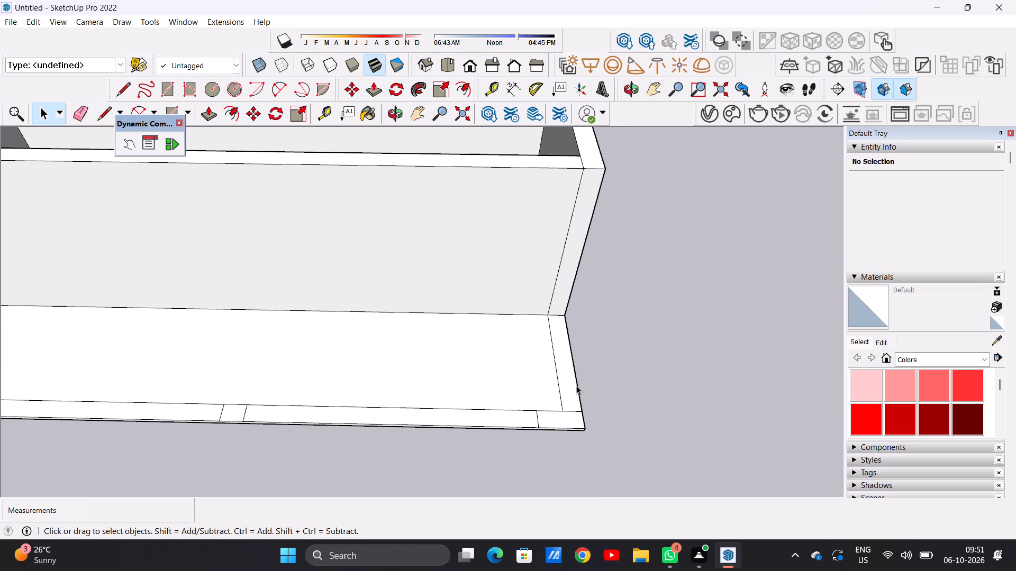
{"action": "scroll", "coordinate": [576, 385], "scroll_direction": "up", "scroll_amount": 3}
{"action": "scroll", "coordinate": [569, 396], "scroll_direction": "down", "scroll_amount": 16}
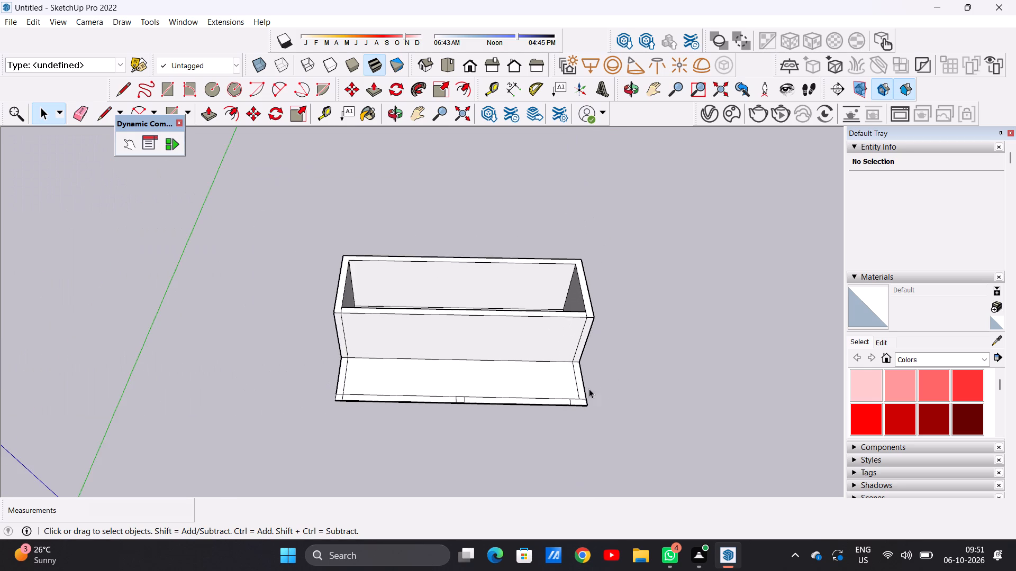
{"action": "scroll", "coordinate": [457, 382], "scroll_direction": "up", "scroll_amount": 5}
{"action": "middle_click_drag", "start_coordinate": [363, 372], "coordinate": [362, 376]}
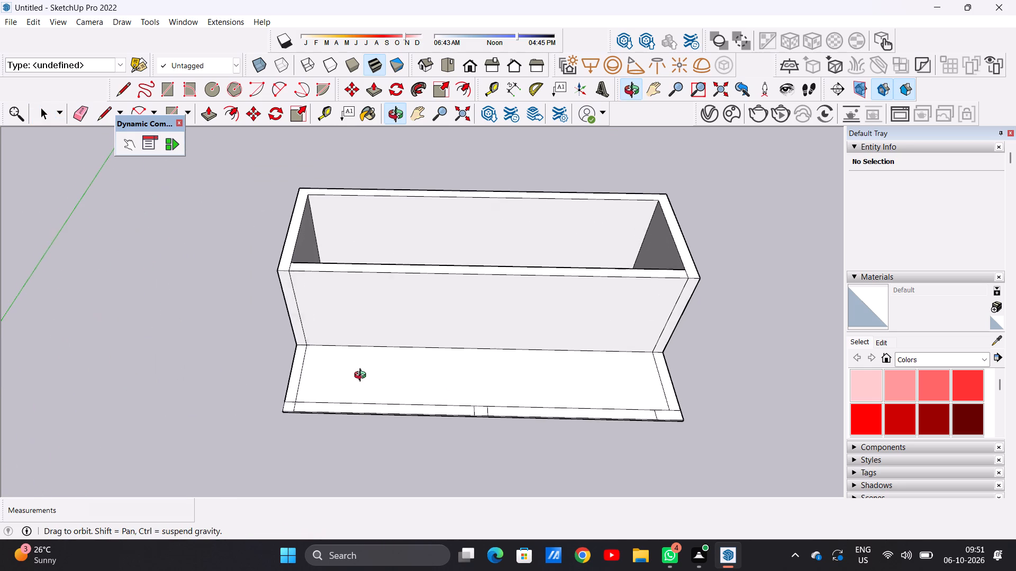
Push/Pull the left border strip in front of the enclosure up about 40' 11", level with the tops of the other walls.
{"action": "middle_click_drag", "start_coordinate": [362, 376], "coordinate": [432, 420]}
{"action": "scroll", "coordinate": [299, 395], "scroll_direction": "up", "scroll_amount": 3}
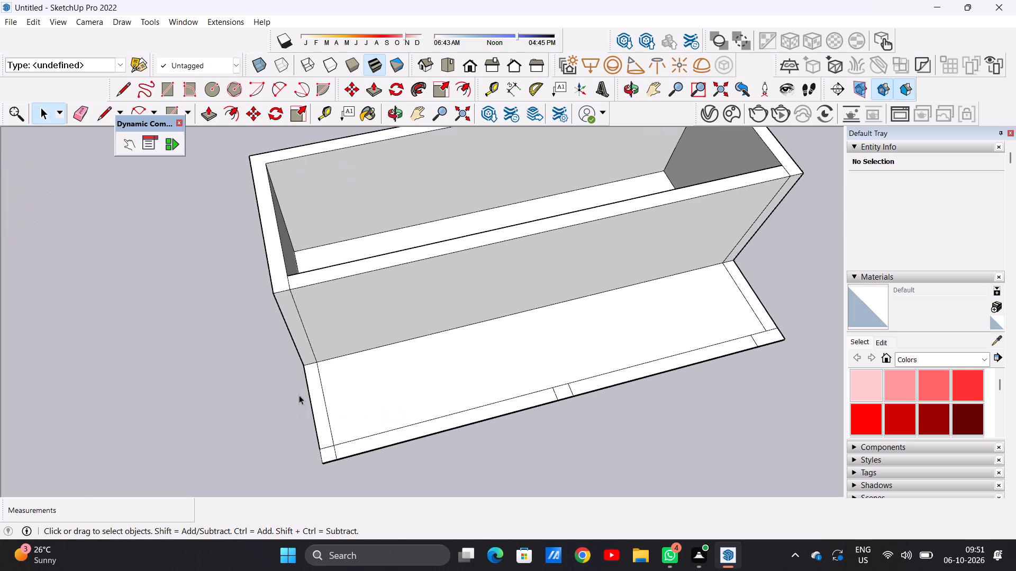
{"action": "key", "text": "p"}
{"action": "scroll", "coordinate": [335, 399], "scroll_direction": "up", "scroll_amount": 5}
{"action": "left_click", "coordinate": [311, 419]}
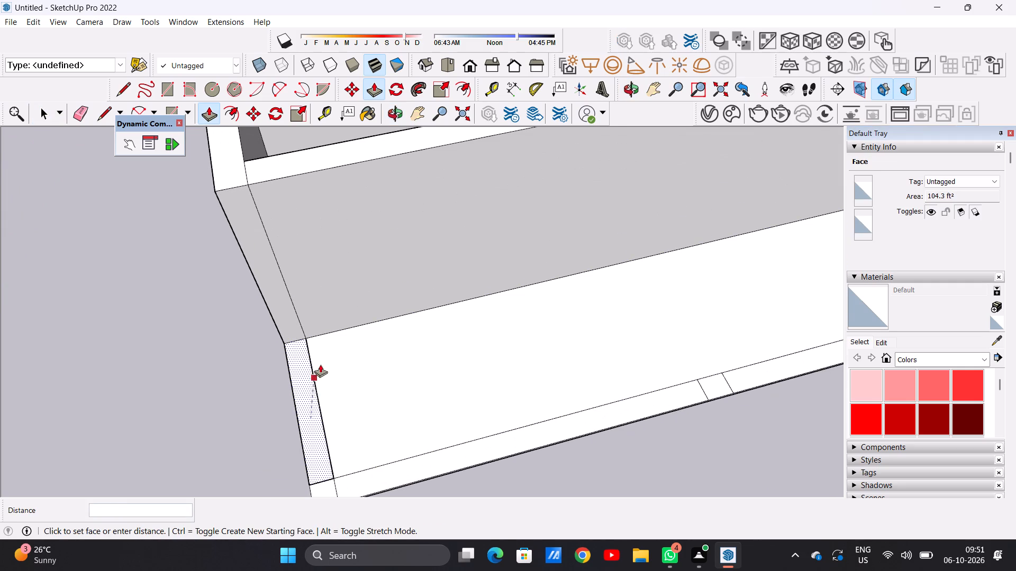
{"action": "scroll", "coordinate": [280, 248], "scroll_direction": "down", "scroll_amount": 6}
{"action": "scroll", "coordinate": [274, 237], "scroll_direction": "up", "scroll_amount": 3}
{"action": "middle_click_drag", "start_coordinate": [288, 231], "coordinate": [199, 250]}
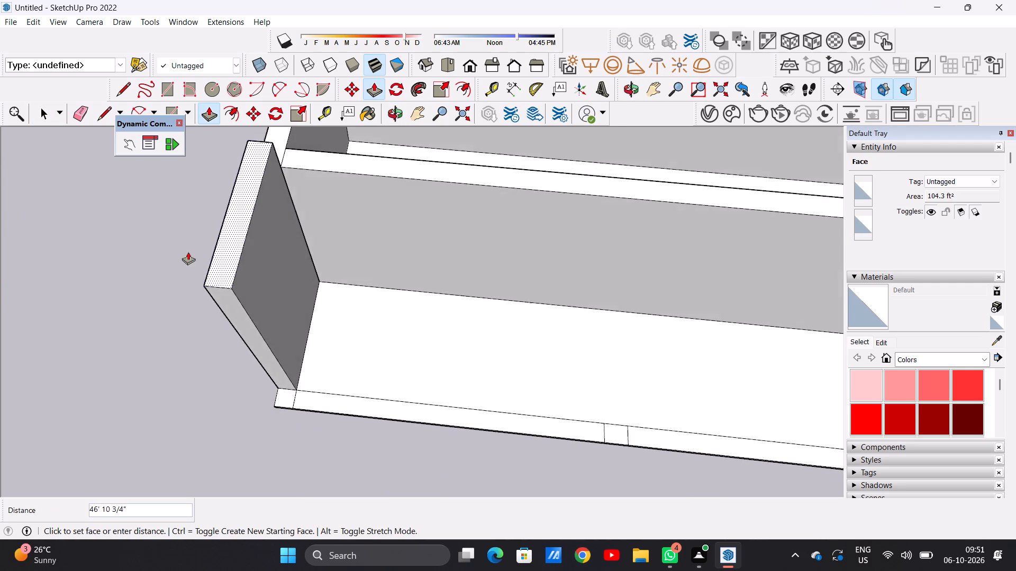
{"action": "scroll", "coordinate": [199, 242], "scroll_direction": "down", "scroll_amount": 7}
{"action": "middle_click_drag", "start_coordinate": [285, 161], "coordinate": [171, 196]}
{"action": "scroll", "coordinate": [241, 207], "scroll_direction": "down", "scroll_amount": 9}
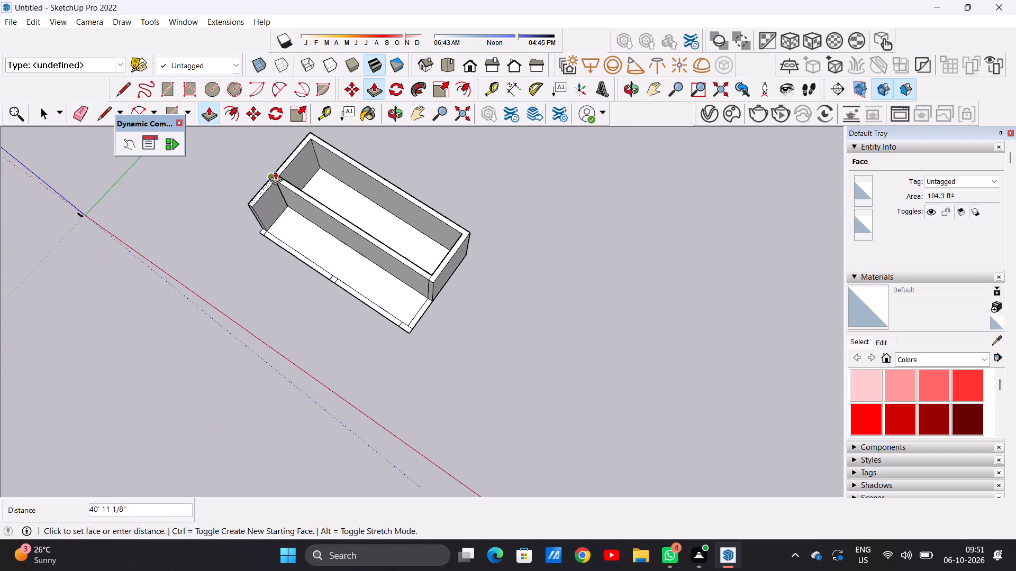
{"action": "scroll", "coordinate": [275, 171], "scroll_direction": "up", "scroll_amount": 20}
{"action": "scroll", "coordinate": [275, 171], "scroll_direction": "up", "scroll_amount": 2}
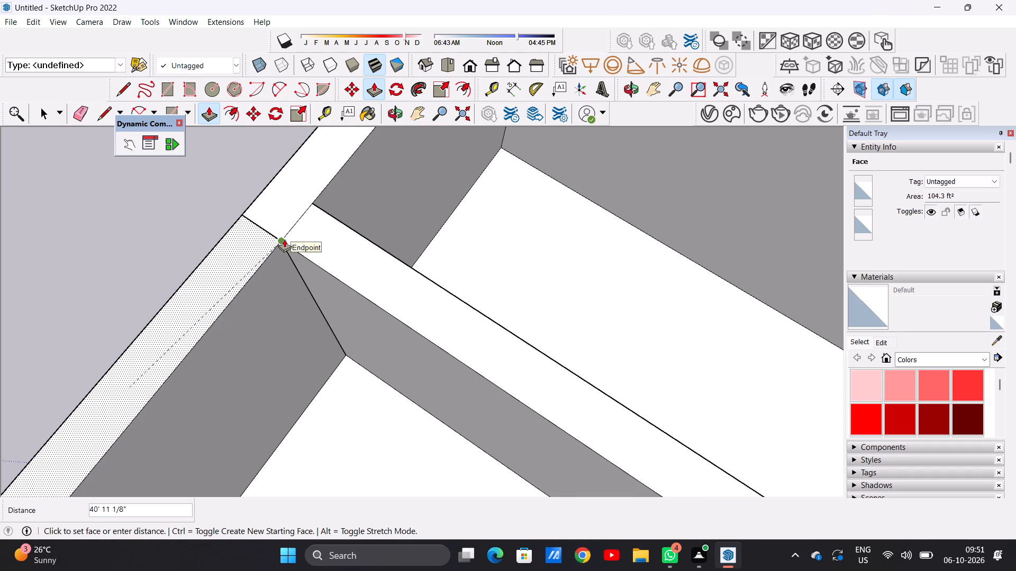
{"action": "left_click", "coordinate": [284, 238]}
{"action": "key", "text": "space"}
Examine the extended left side wall and the remaining border strips along the slab's front edge.
{"action": "scroll", "coordinate": [323, 343], "scroll_direction": "down", "scroll_amount": 11}
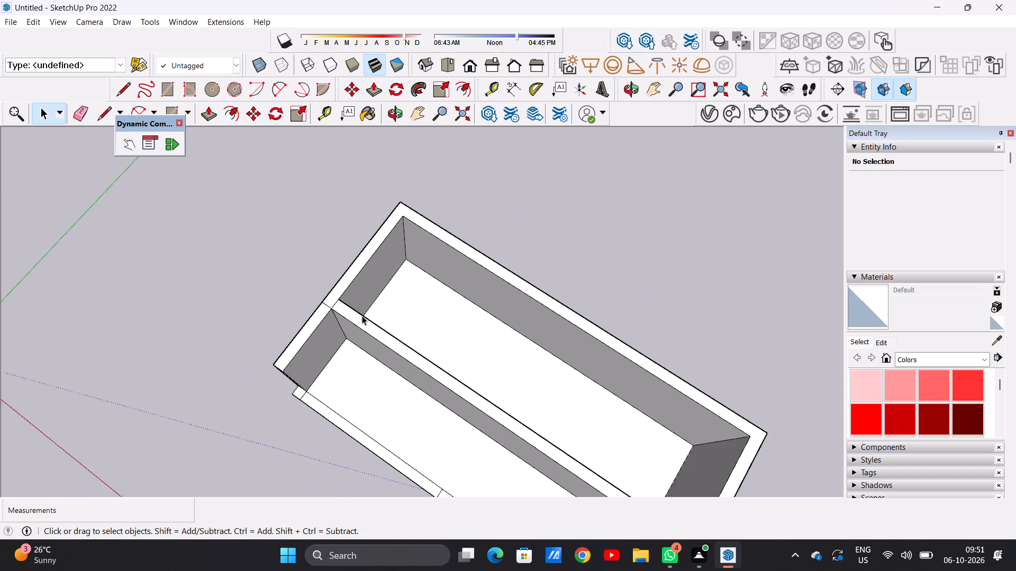
{"action": "scroll", "coordinate": [362, 316], "scroll_direction": "down", "scroll_amount": 4}
{"action": "middle_click_drag", "start_coordinate": [376, 357], "coordinate": [492, 201]}
{"action": "scroll", "coordinate": [271, 359], "scroll_direction": "down", "scroll_amount": 3}
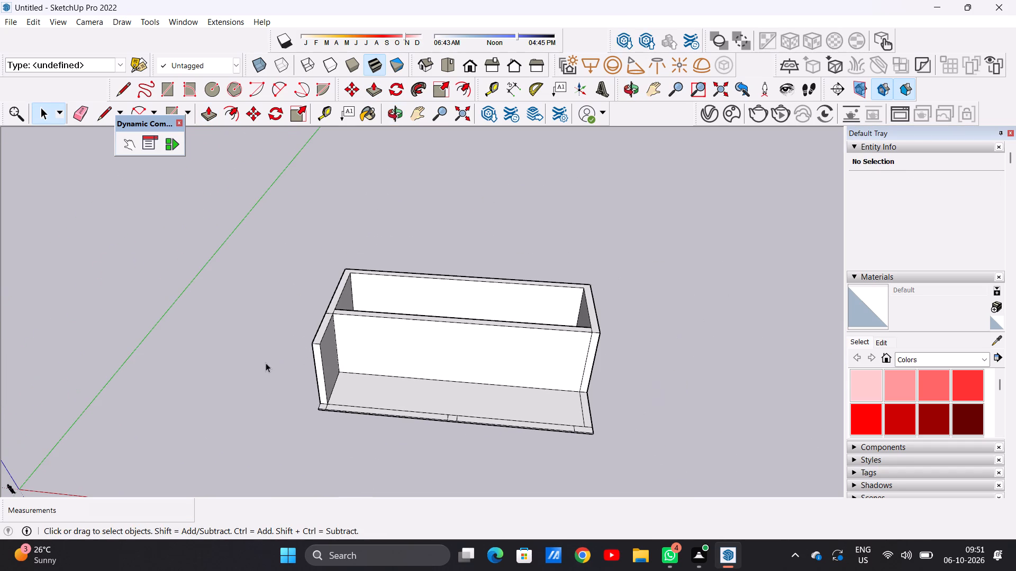
{"action": "scroll", "coordinate": [472, 334], "scroll_direction": "down", "scroll_amount": 1}
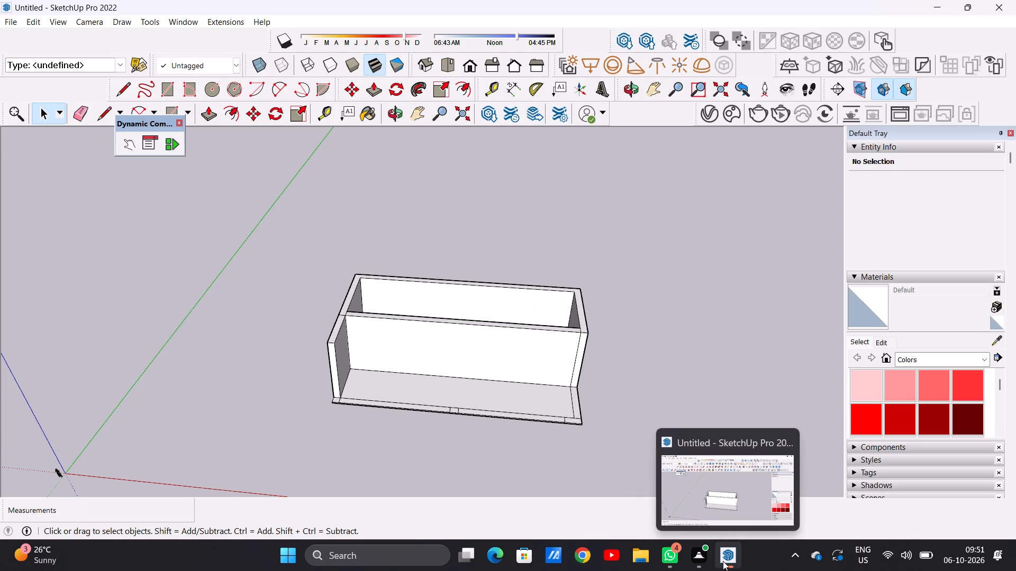
{"action": "left_click", "coordinate": [718, 504]}
{"action": "scroll", "coordinate": [411, 377], "scroll_direction": "up", "scroll_amount": 4}
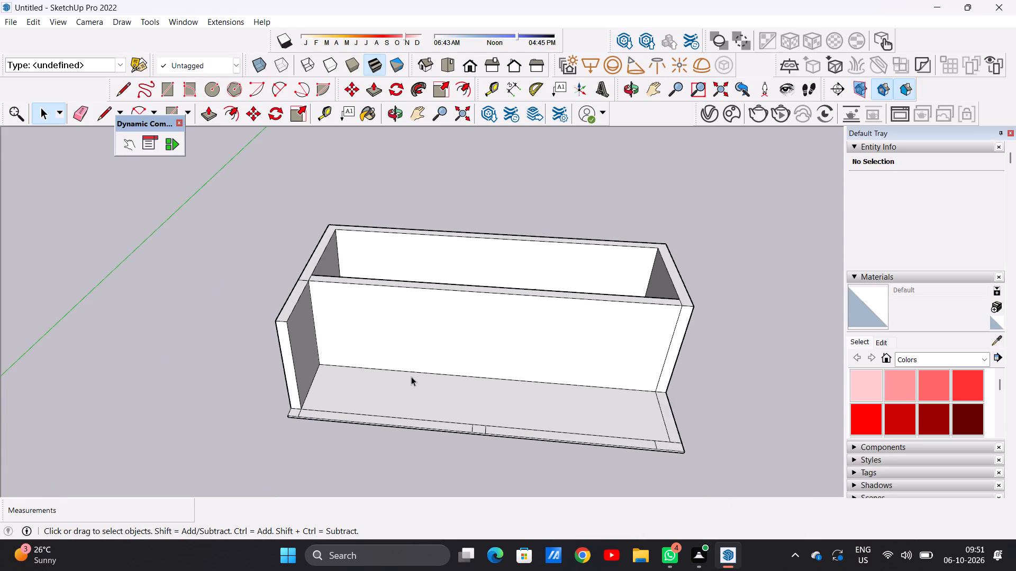
{"action": "scroll", "coordinate": [412, 347], "scroll_direction": "down", "scroll_amount": 3}
{"action": "middle_click_drag", "start_coordinate": [417, 398], "coordinate": [435, 298]}
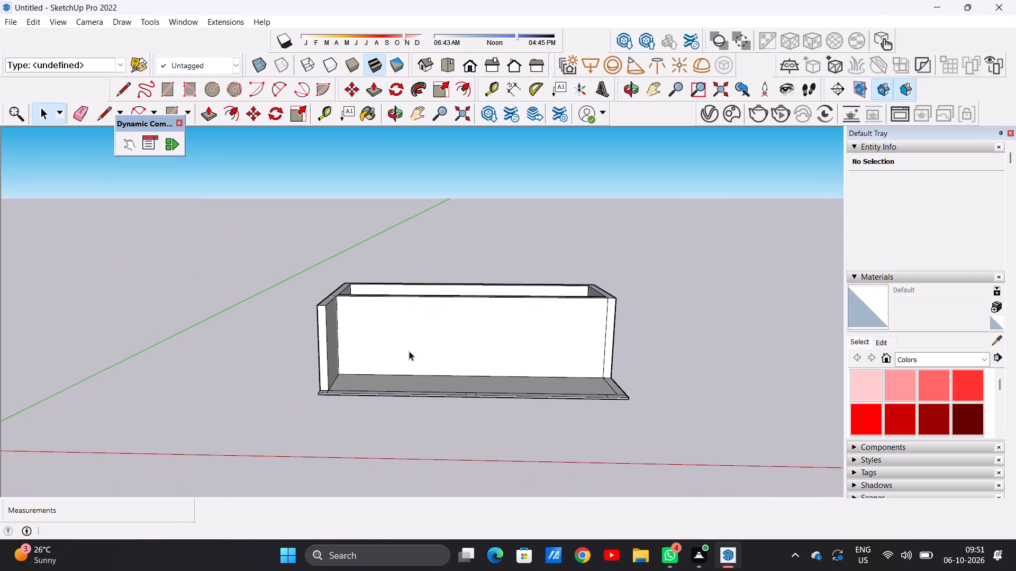
{"action": "scroll", "coordinate": [409, 351], "scroll_direction": "up", "scroll_amount": 5}
{"action": "scroll", "coordinate": [387, 346], "scroll_direction": "down", "scroll_amount": 6}
{"action": "middle_click_drag", "start_coordinate": [382, 362], "coordinate": [386, 431]}
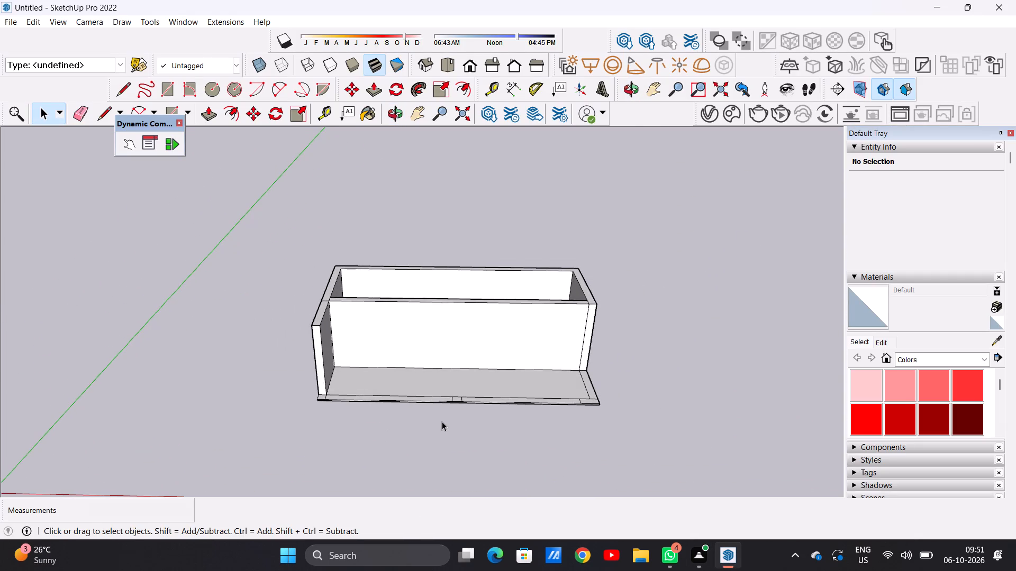
{"action": "scroll", "coordinate": [444, 419], "scroll_direction": "up", "scroll_amount": 4}
{"action": "middle_click_drag", "start_coordinate": [397, 371], "coordinate": [404, 468]}
{"action": "middle_click", "coordinate": [404, 468]}
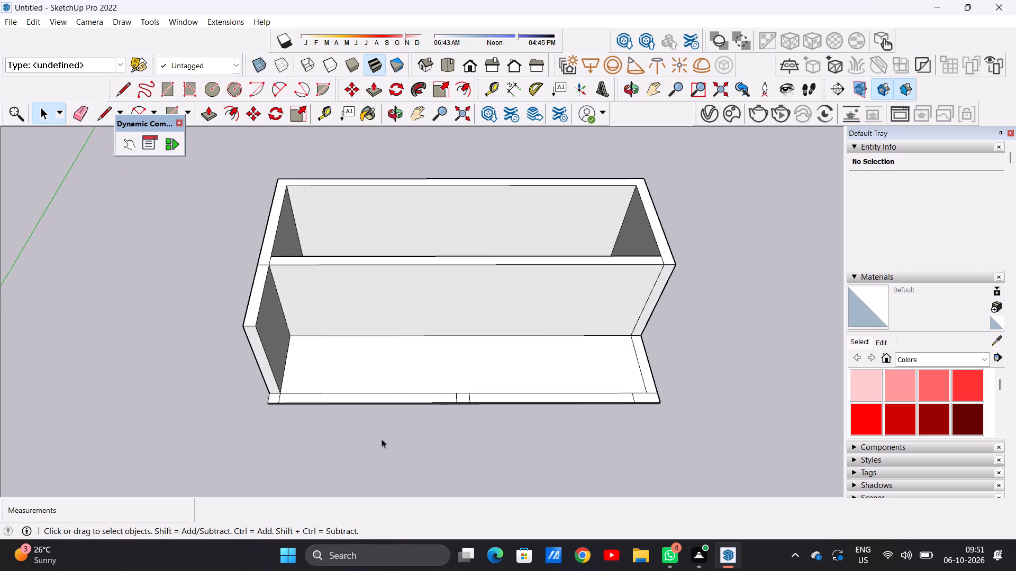
{"action": "scroll", "coordinate": [360, 388], "scroll_direction": "up", "scroll_amount": 3}
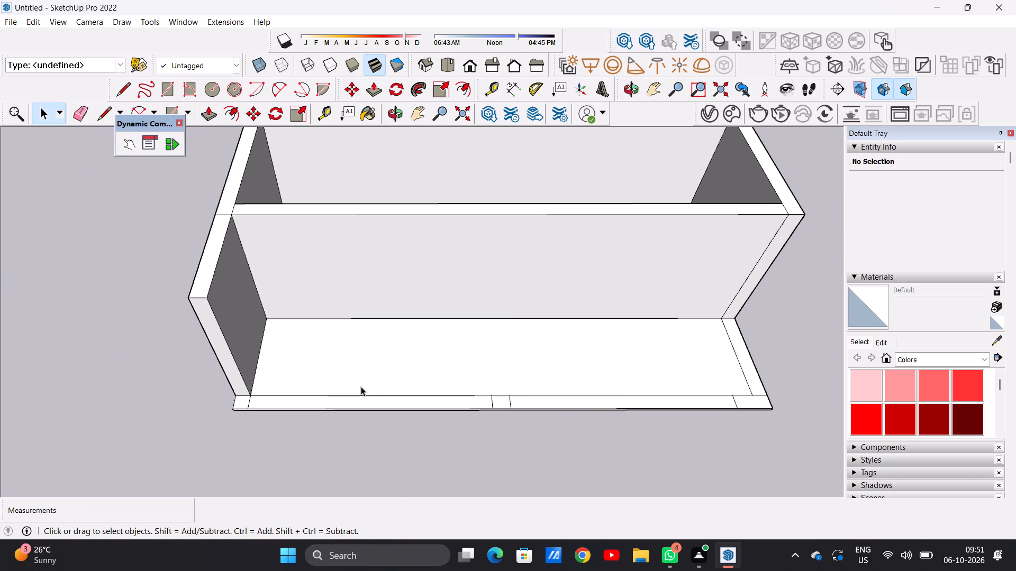
{"action": "scroll", "coordinate": [230, 386], "scroll_direction": "up", "scroll_amount": 3}
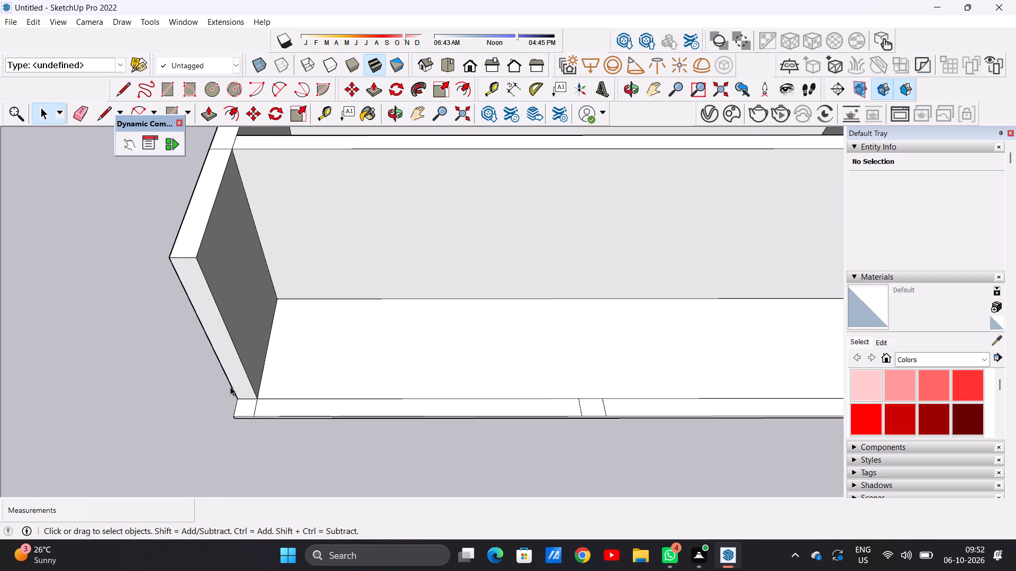
{"action": "scroll", "coordinate": [283, 384], "scroll_direction": "down", "scroll_amount": 2}
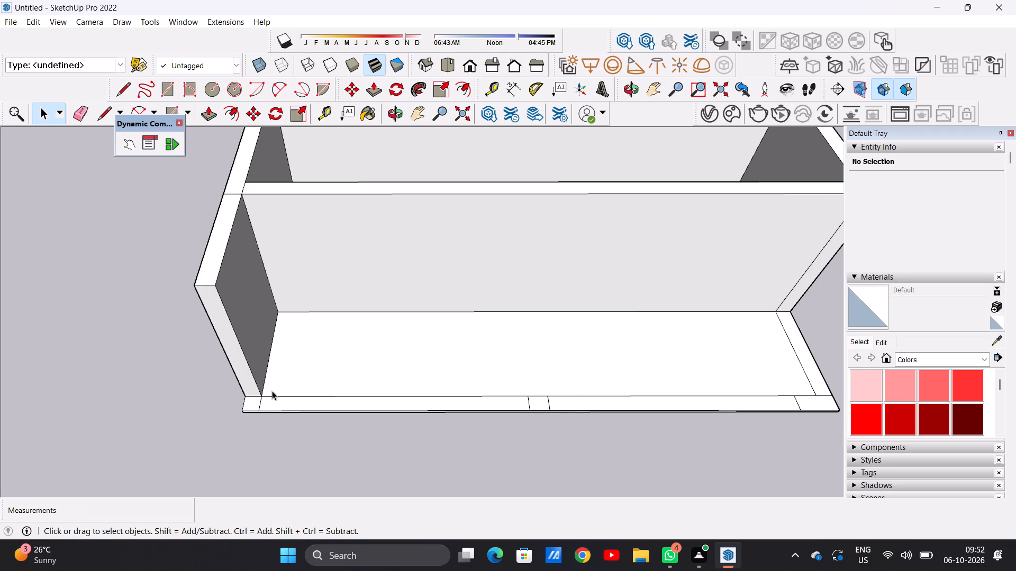
Push/Pull the small face at the slab's front-left corner up about 40' 11", level with the adjoining side wall.
{"action": "scroll", "coordinate": [260, 388], "scroll_direction": "up", "scroll_amount": 3}
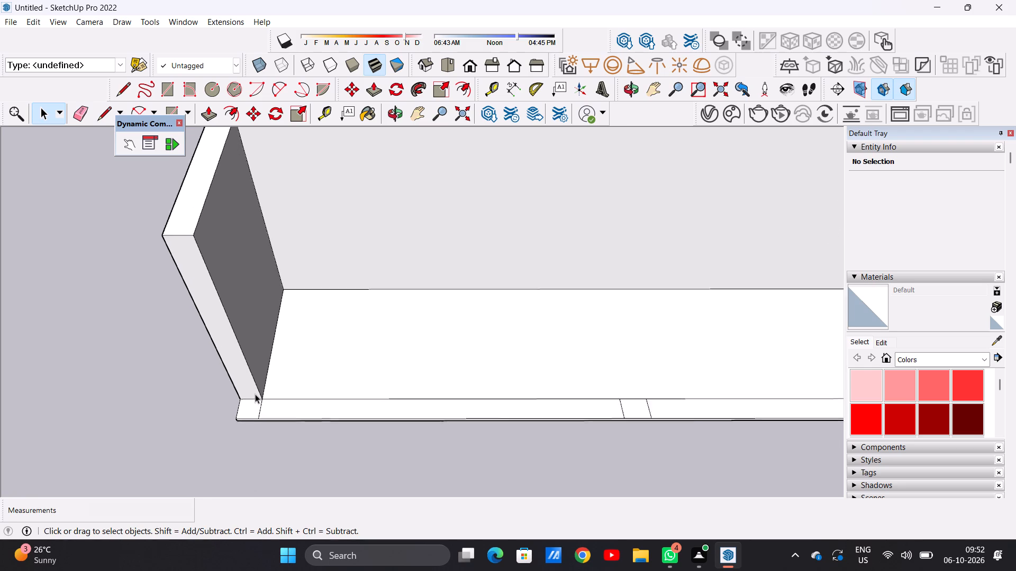
{"action": "scroll", "coordinate": [255, 394], "scroll_direction": "up", "scroll_amount": 2}
{"action": "key", "text": "p"}
{"action": "scroll", "coordinate": [244, 412], "scroll_direction": "up", "scroll_amount": 3}
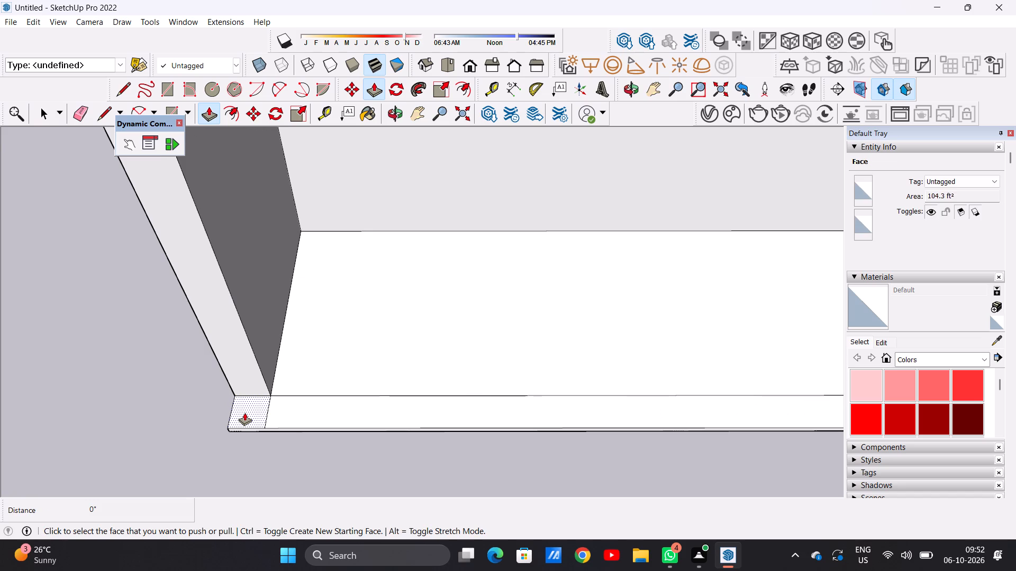
{"action": "left_click", "coordinate": [244, 412]}
{"action": "scroll", "coordinate": [289, 324], "scroll_direction": "down", "scroll_amount": 13}
{"action": "scroll", "coordinate": [273, 272], "scroll_direction": "up", "scroll_amount": 3}
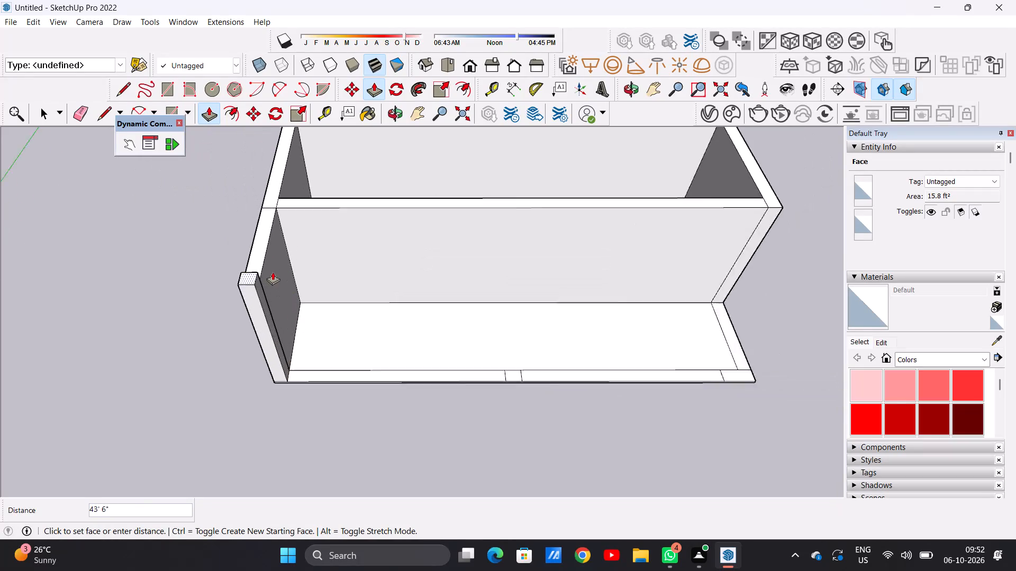
{"action": "scroll", "coordinate": [273, 272], "scroll_direction": "up", "scroll_amount": 6}
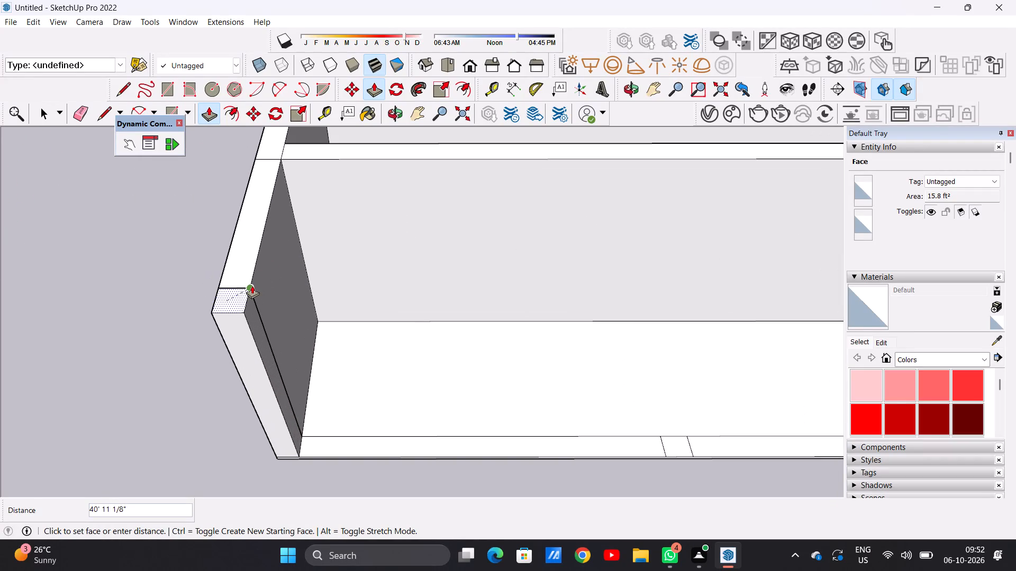
{"action": "left_click", "coordinate": [252, 285]}
{"action": "key", "text": "space"}
Push/Pull the small face midway along the front strip up about 40' 11" into a column matching the wall height.
{"action": "scroll", "coordinate": [278, 372], "scroll_direction": "down", "scroll_amount": 10}
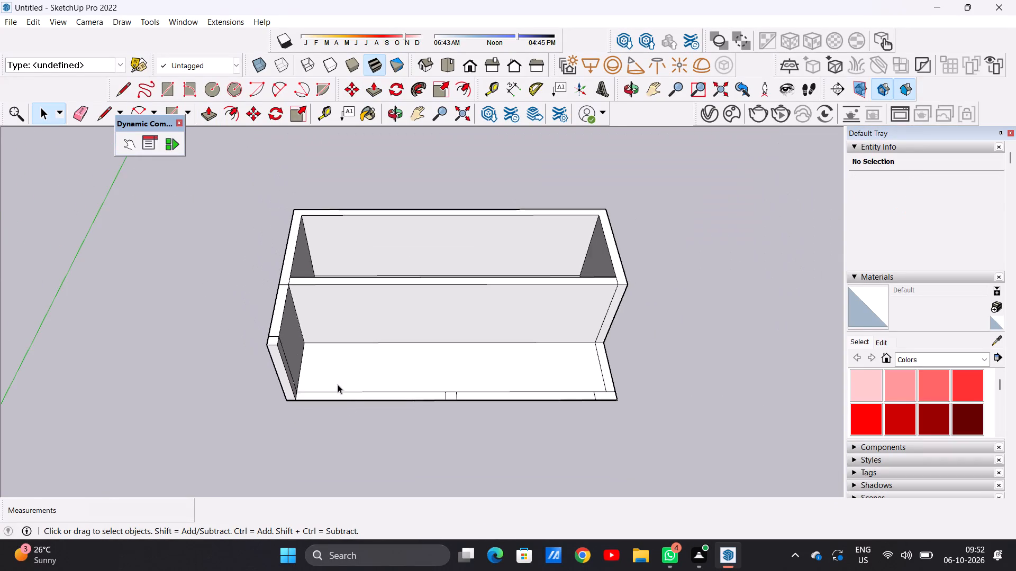
{"action": "middle_click_drag", "start_coordinate": [348, 407], "coordinate": [349, 429]}
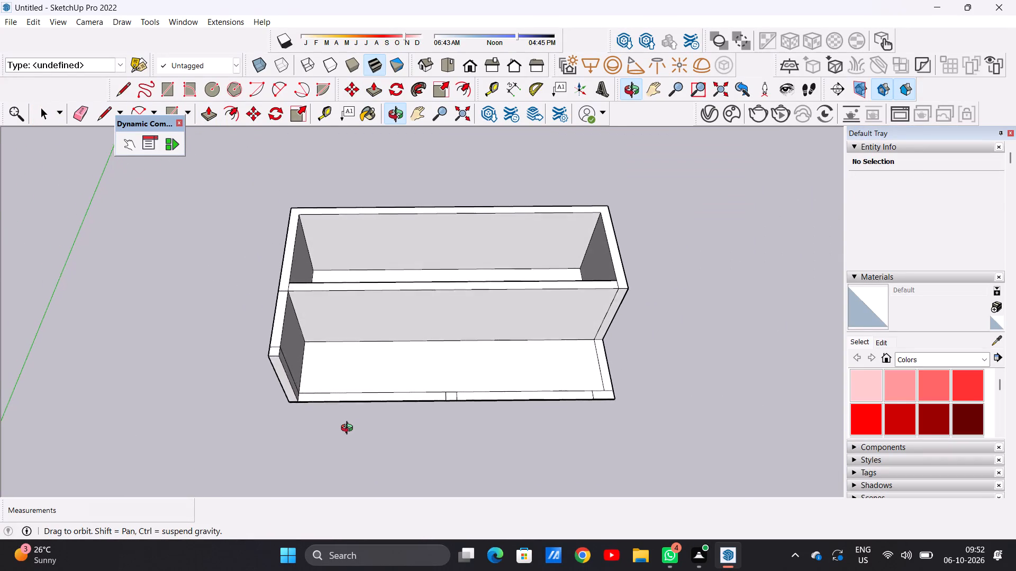
{"action": "middle_click_drag", "start_coordinate": [349, 429], "coordinate": [356, 450]}
{"action": "scroll", "coordinate": [445, 406], "scroll_direction": "up", "scroll_amount": 1}
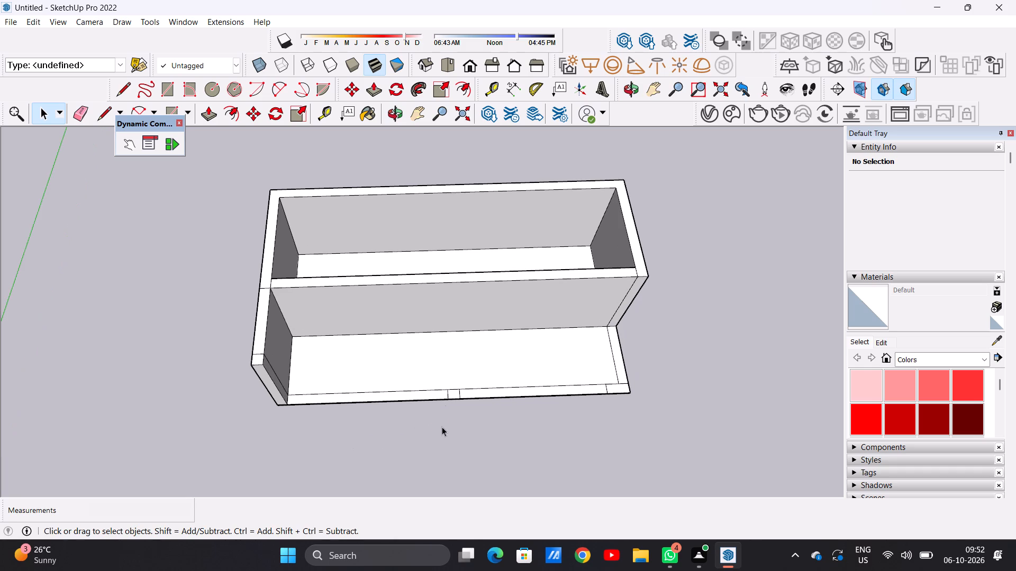
{"action": "middle_click_drag", "start_coordinate": [442, 427], "coordinate": [434, 445]}
{"action": "scroll", "coordinate": [458, 392], "scroll_direction": "up", "scroll_amount": 6}
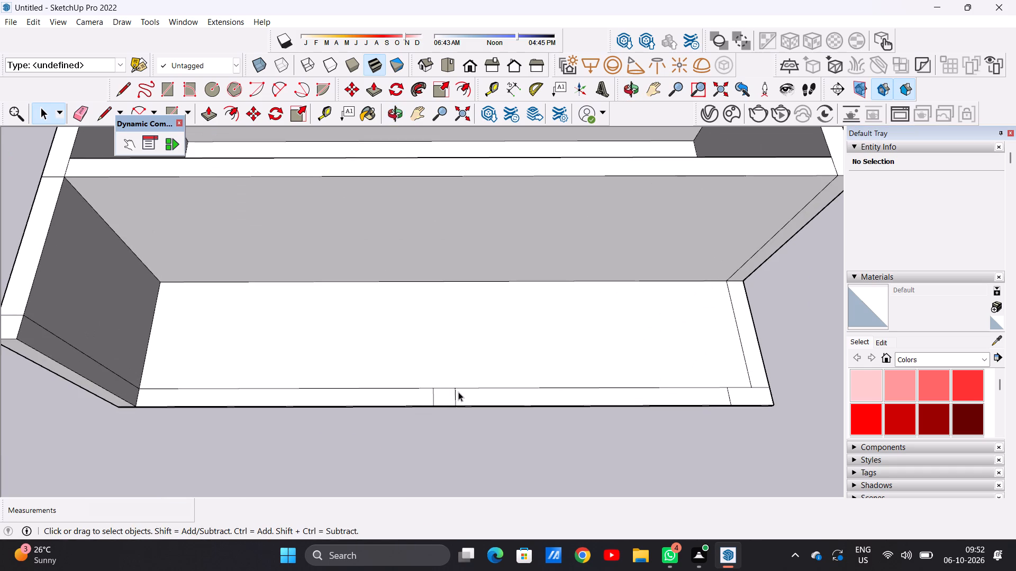
{"action": "key", "text": "p"}
{"action": "left_click", "coordinate": [443, 393]}
{"action": "scroll", "coordinate": [453, 310], "scroll_direction": "down", "scroll_amount": 5}
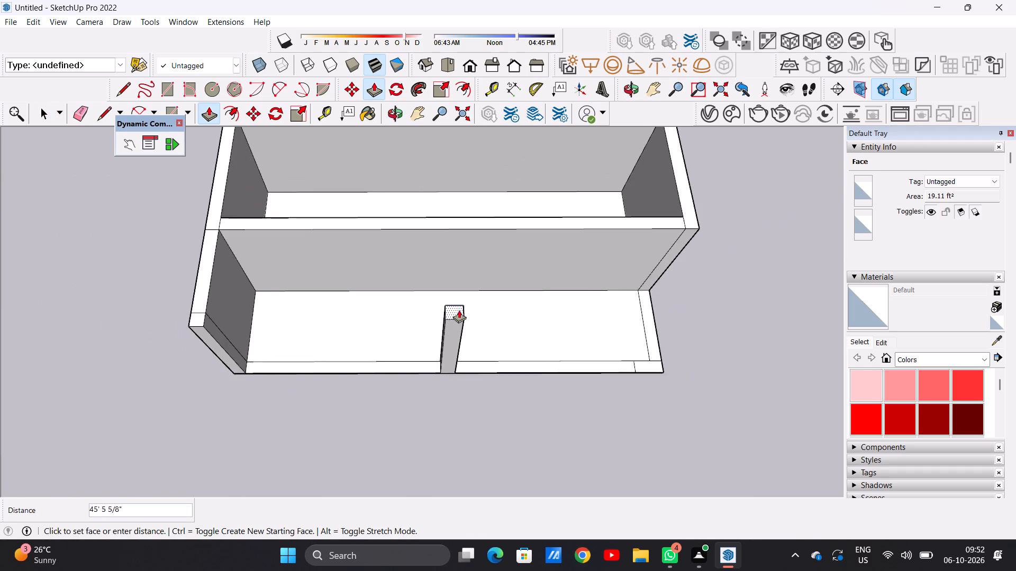
{"action": "scroll", "coordinate": [459, 310], "scroll_direction": "down", "scroll_amount": 4}
{"action": "left_click", "coordinate": [264, 318]}
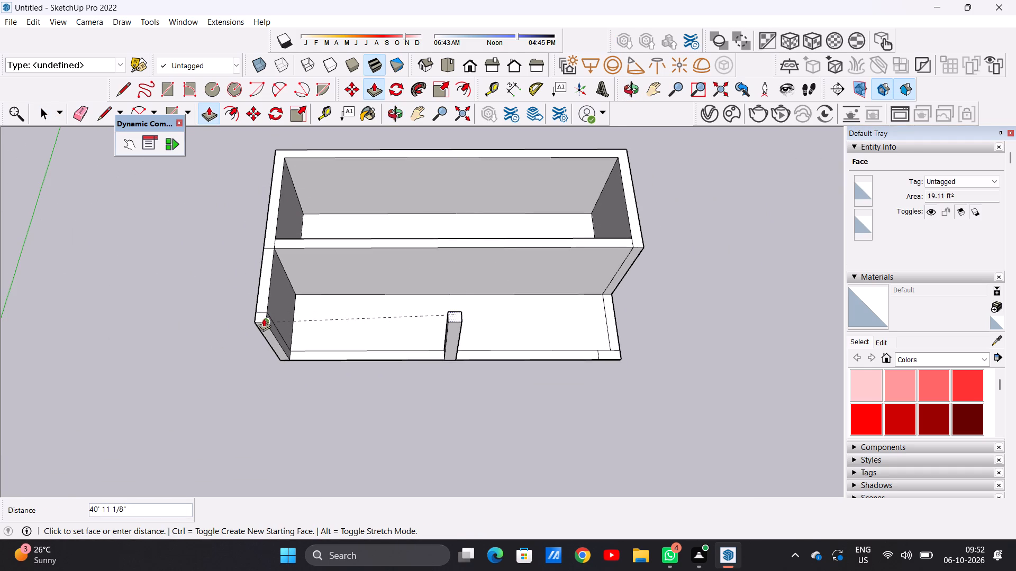
{"action": "key", "text": "space"}
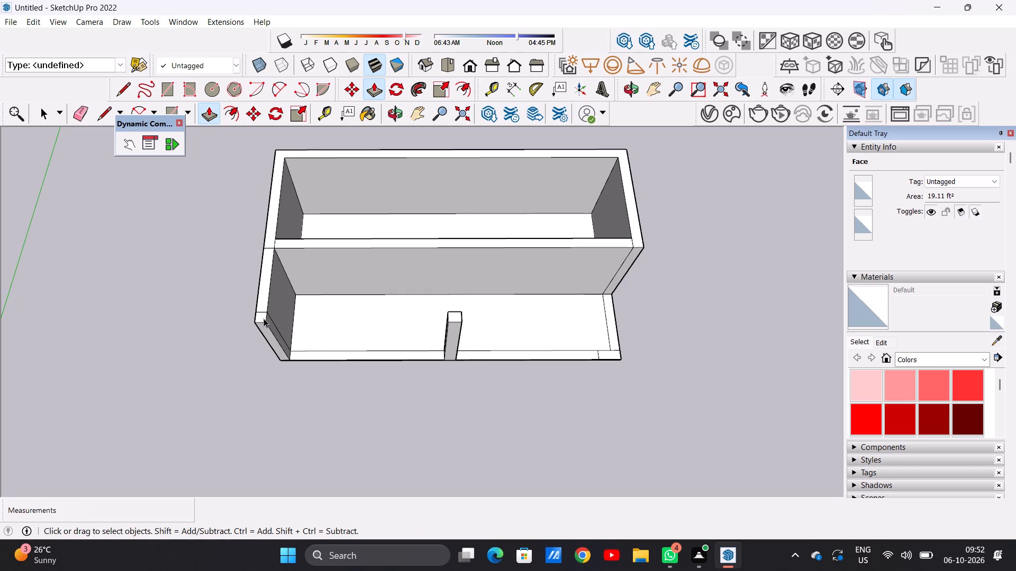
Examine the middle front column against the surrounding walls from lower and higher angles.
{"action": "scroll", "coordinate": [335, 326], "scroll_direction": "down", "scroll_amount": 3}
{"action": "scroll", "coordinate": [416, 351], "scroll_direction": "down", "scroll_amount": 2}
{"action": "middle_click_drag", "start_coordinate": [454, 388], "coordinate": [447, 216]}
{"action": "scroll", "coordinate": [478, 367], "scroll_direction": "up", "scroll_amount": 1}
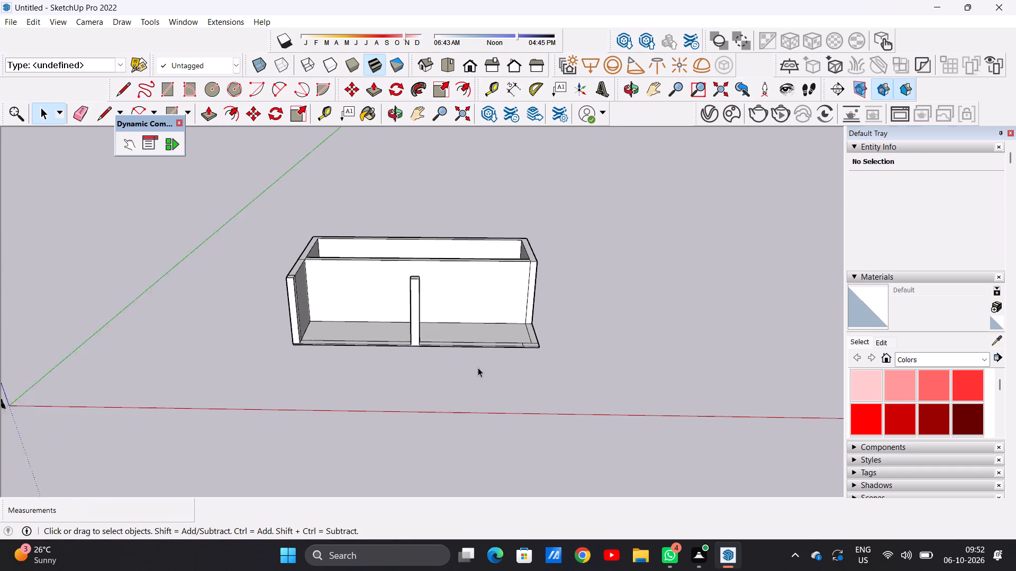
{"action": "scroll", "coordinate": [478, 367], "scroll_direction": "up", "scroll_amount": 2}
{"action": "scroll", "coordinate": [466, 385], "scroll_direction": "down", "scroll_amount": 3}
{"action": "middle_click_drag", "start_coordinate": [496, 375], "coordinate": [497, 462]}
Erase the short edge separating the right side strip from the small face at the slab's front-right corner.
{"action": "scroll", "coordinate": [521, 325], "scroll_direction": "up", "scroll_amount": 7}
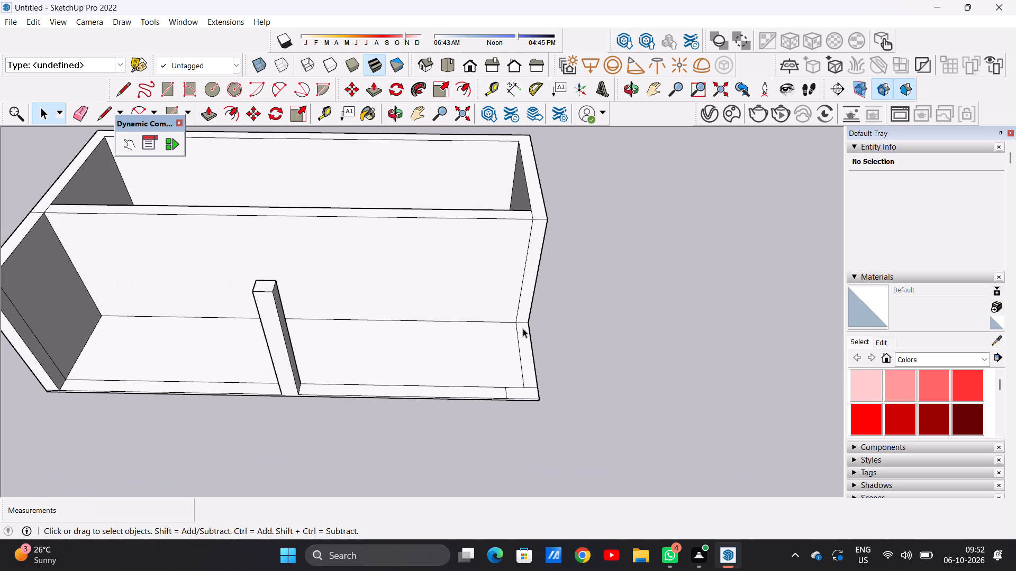
{"action": "middle_click_drag", "start_coordinate": [515, 375], "coordinate": [507, 416]}
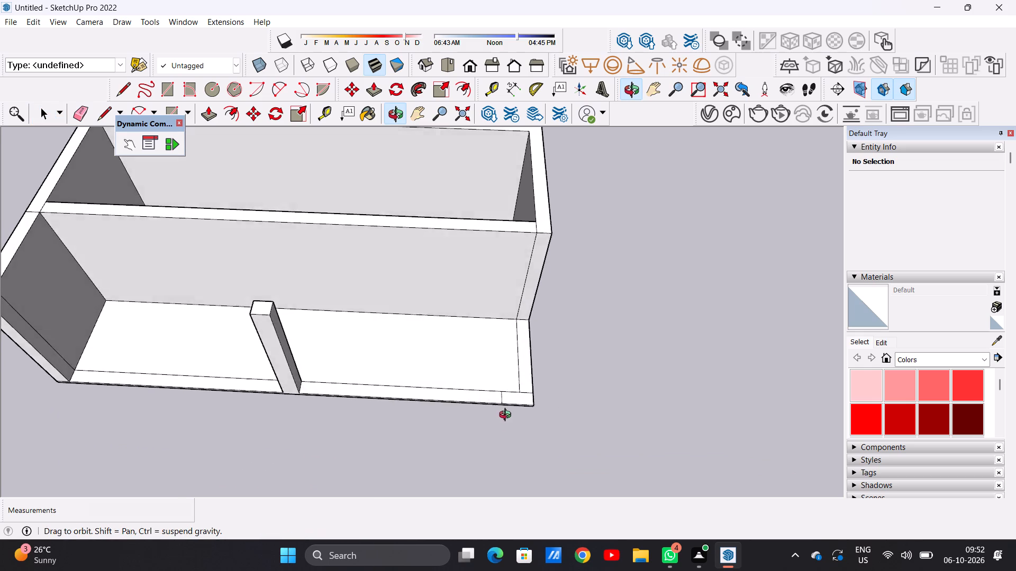
{"action": "middle_click_drag", "start_coordinate": [507, 416], "coordinate": [530, 455]}
{"action": "scroll", "coordinate": [535, 397], "scroll_direction": "up", "scroll_amount": 3}
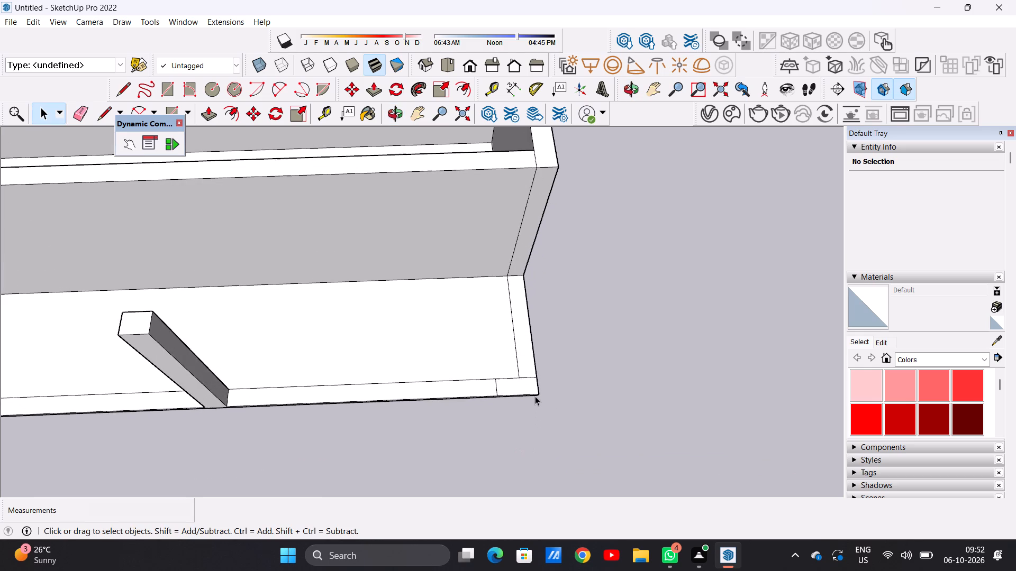
{"action": "scroll", "coordinate": [535, 396], "scroll_direction": "up", "scroll_amount": 1}
{"action": "scroll", "coordinate": [533, 394], "scroll_direction": "down", "scroll_amount": 1}
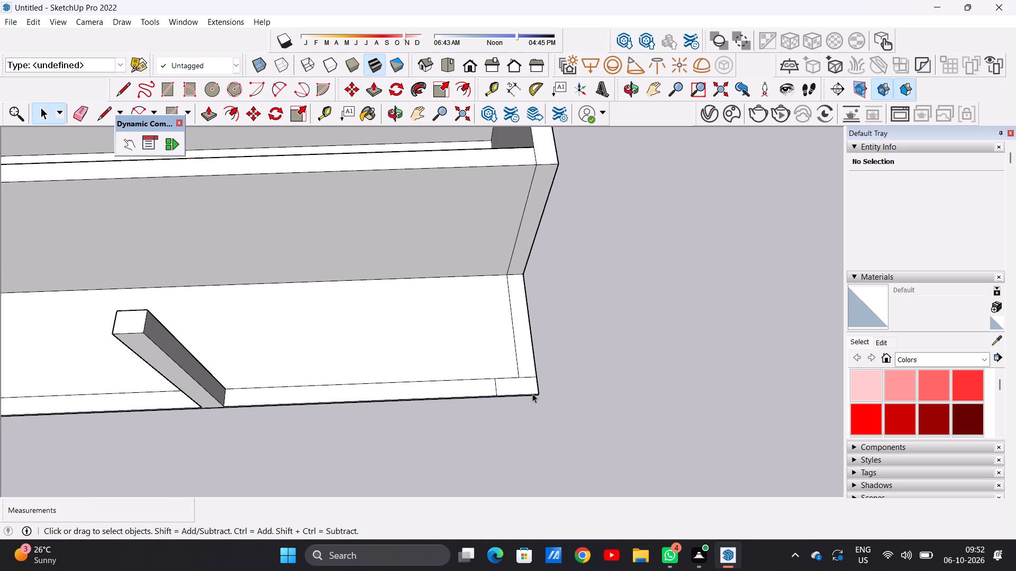
{"action": "scroll", "coordinate": [531, 378], "scroll_direction": "up", "scroll_amount": 5}
{"action": "key", "text": "e"}
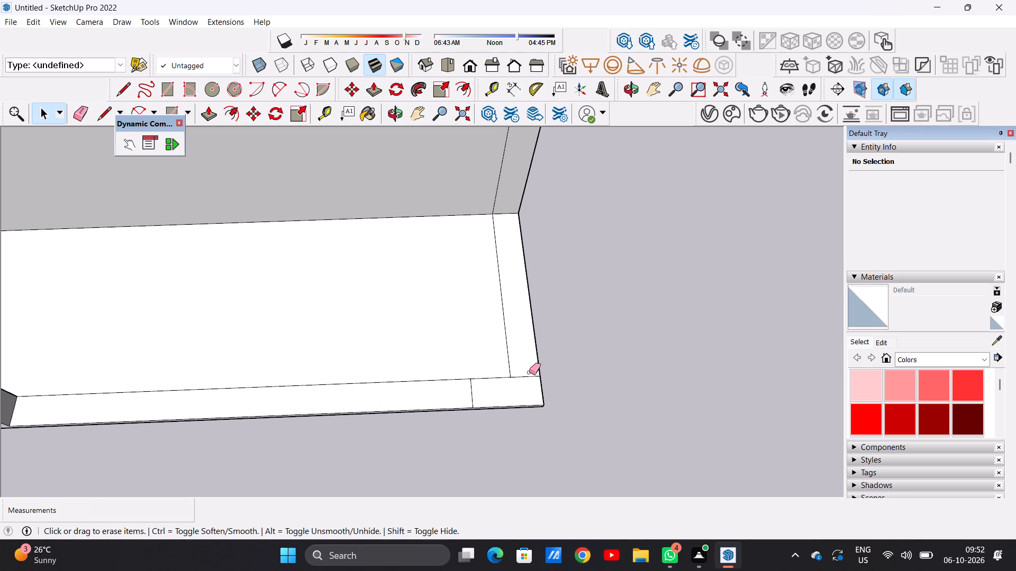
{"action": "left_click_drag", "start_coordinate": [529, 375], "coordinate": [528, 383]}
Draw a line about 4' long across the right side strip just behind the front corner, bounding an L-shaped corner face.
{"action": "key", "text": "l"}
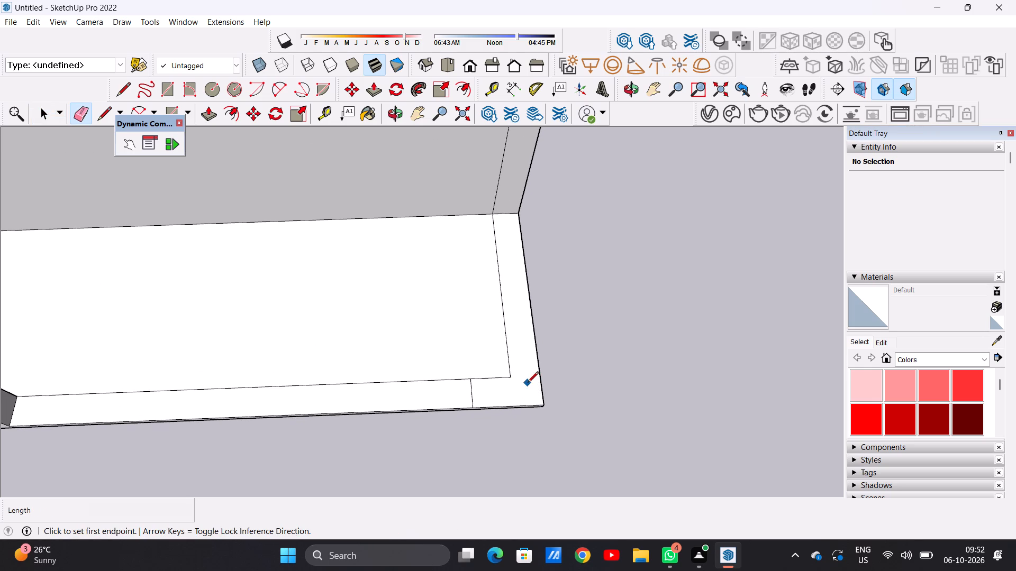
{"action": "left_click", "coordinate": [506, 356]}
{"action": "left_click", "coordinate": [539, 354]}
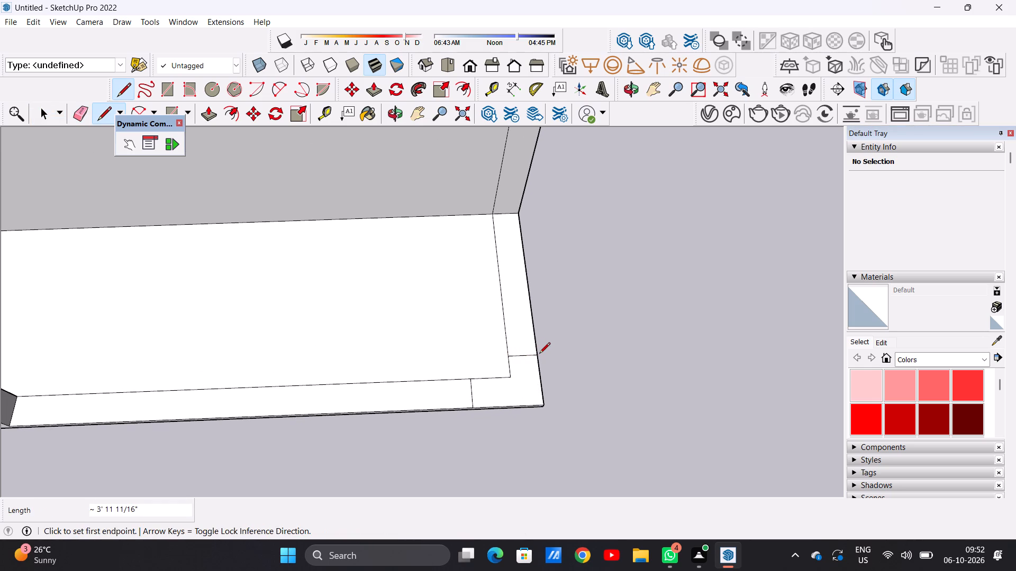
{"action": "key", "text": "space"}
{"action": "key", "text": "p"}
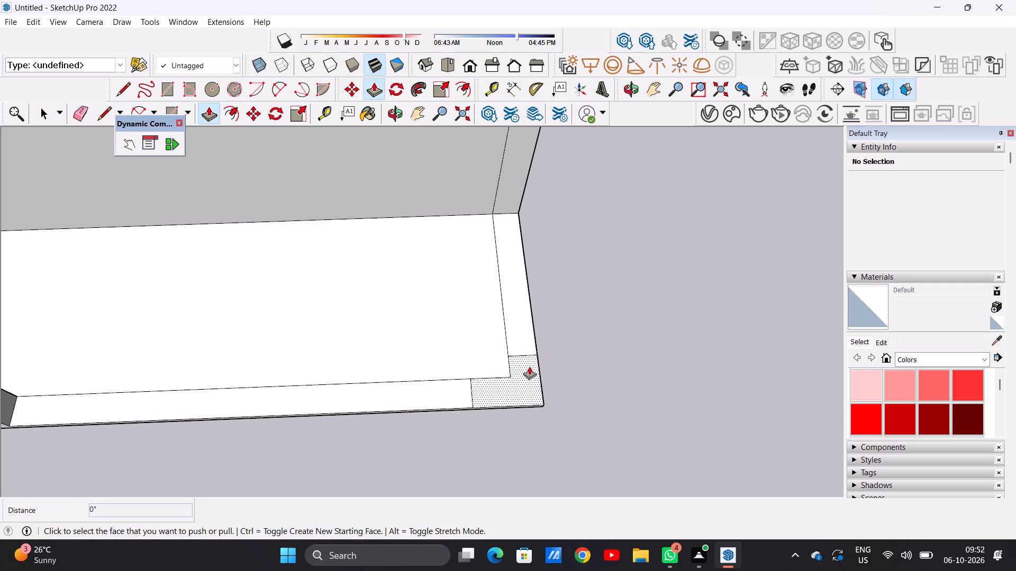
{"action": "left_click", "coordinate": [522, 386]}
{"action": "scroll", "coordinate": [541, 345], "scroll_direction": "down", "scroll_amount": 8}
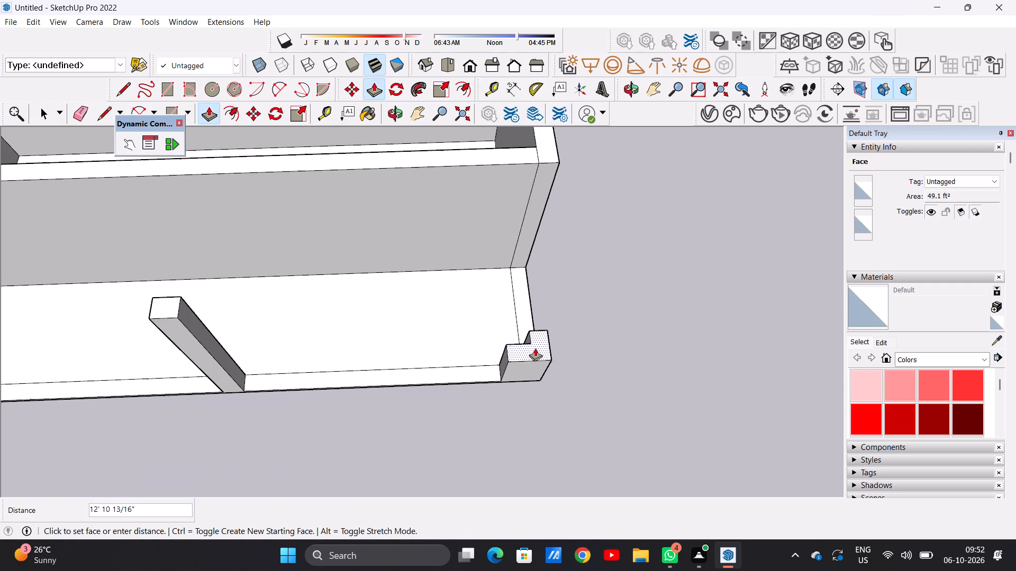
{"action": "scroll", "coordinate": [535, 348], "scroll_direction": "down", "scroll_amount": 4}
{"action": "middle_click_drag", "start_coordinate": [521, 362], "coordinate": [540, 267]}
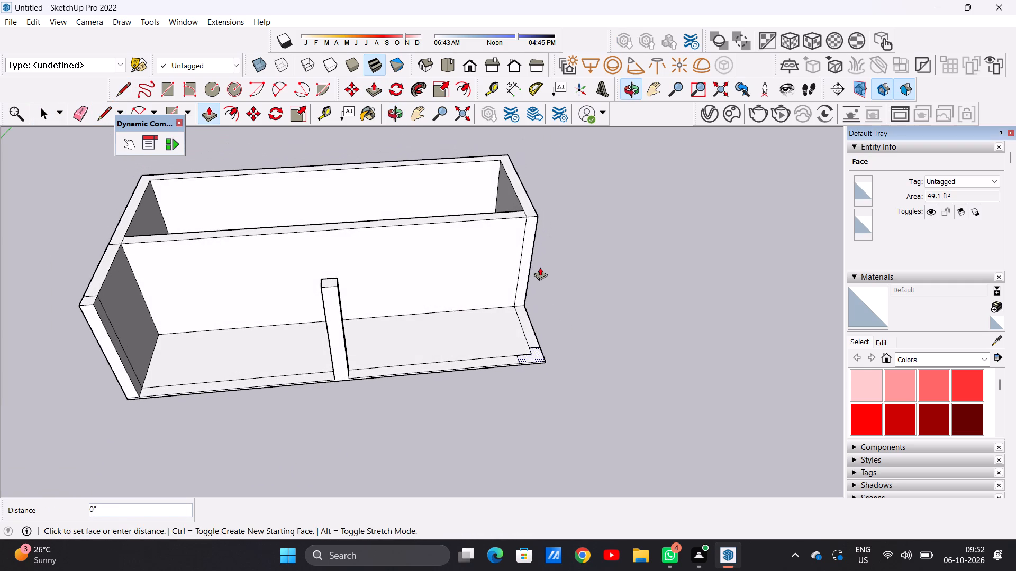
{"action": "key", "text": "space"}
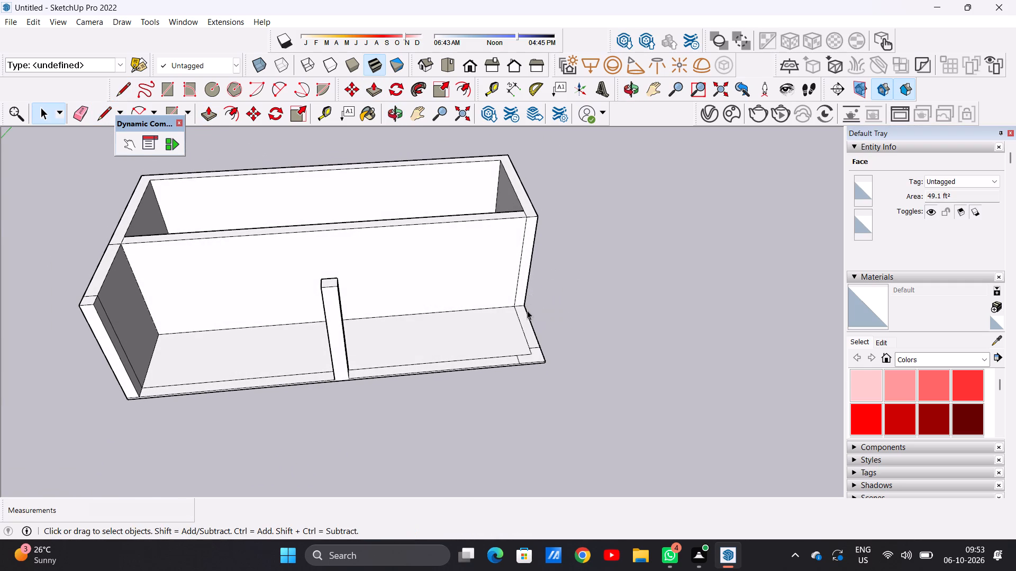
Undo the latest edits back through the front-right corner line and the middle front column's Push/Pull.
{"action": "scroll", "coordinate": [537, 335], "scroll_direction": "down", "scroll_amount": 3}
{"action": "scroll", "coordinate": [540, 336], "scroll_direction": "up", "scroll_amount": 1}
{"action": "scroll", "coordinate": [542, 344], "scroll_direction": "down", "scroll_amount": 4}
{"action": "scroll", "coordinate": [479, 329], "scroll_direction": "up", "scroll_amount": 3}
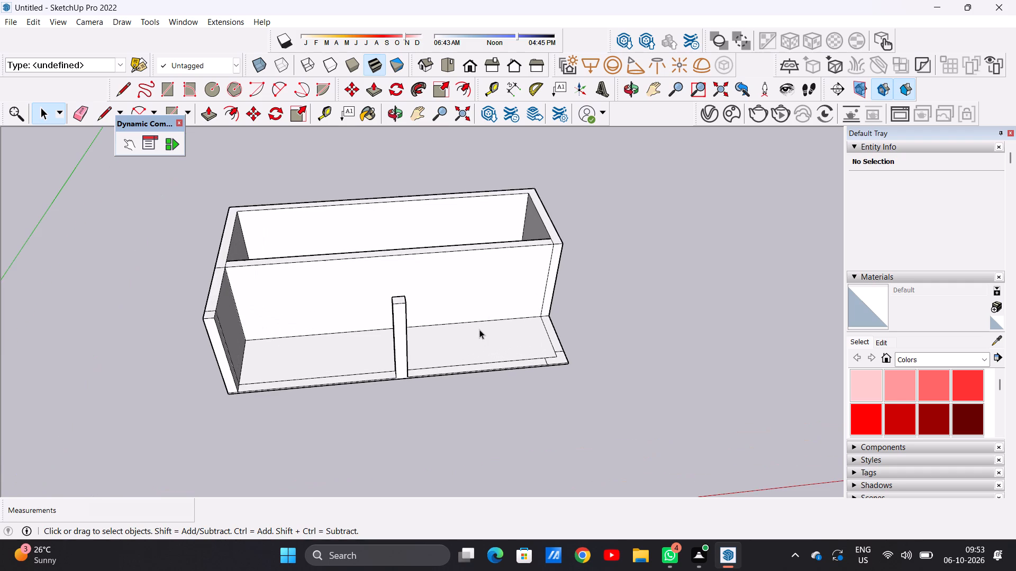
{"action": "key", "text": "ctrl+z"}
{"action": "key", "text": "space"}
{"action": "key", "text": "ctrl+z"}
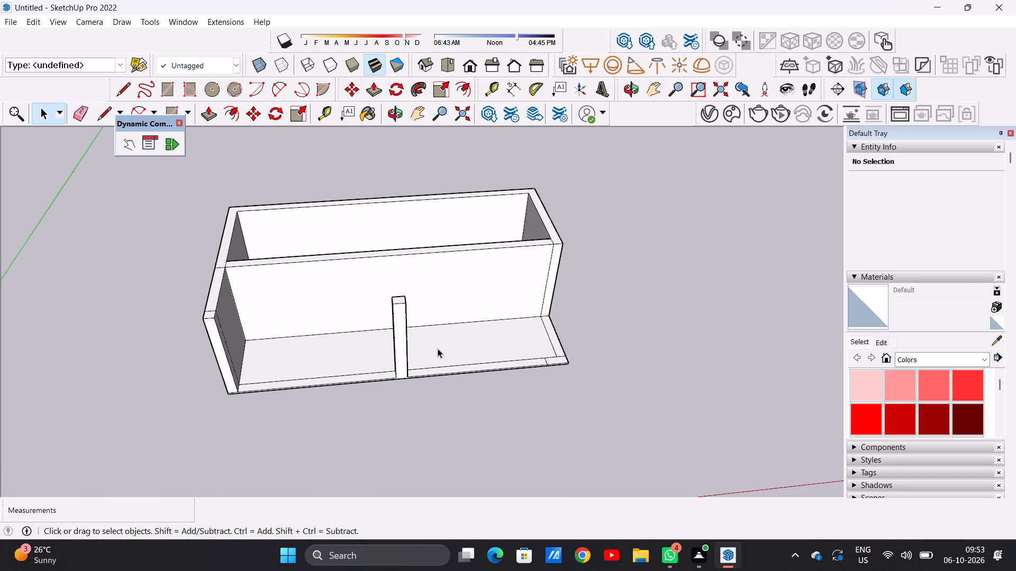
{"action": "key", "text": "z"}
{"action": "key", "text": "space"}
{"action": "key", "text": "space"}
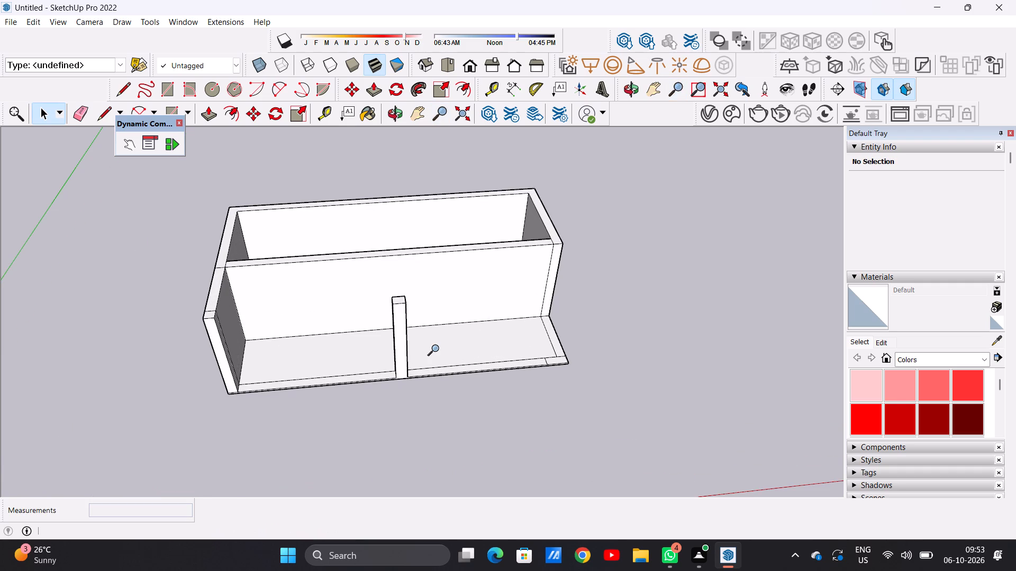
{"action": "key", "text": "ctrl+z"}
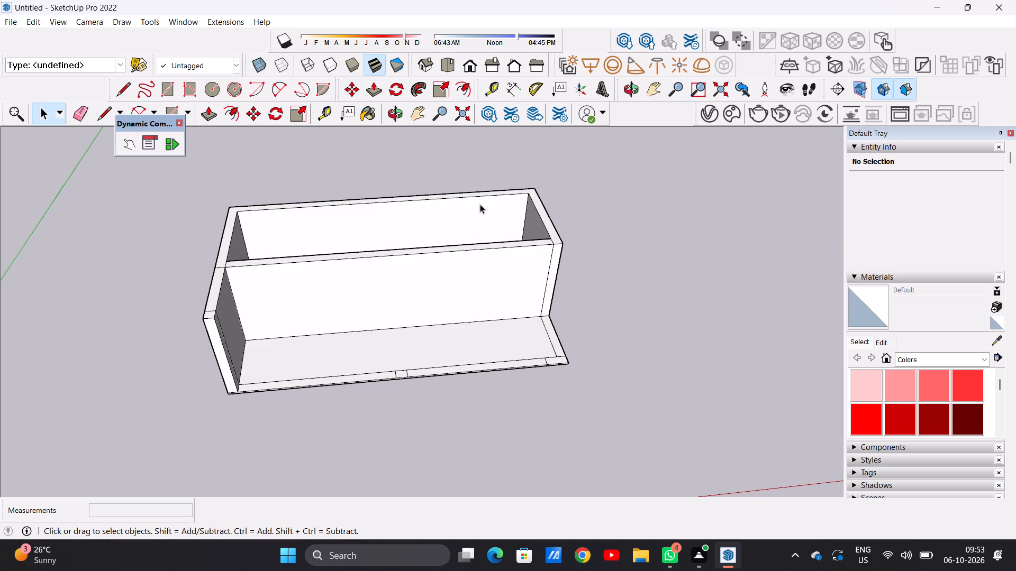
Examine the long wall behind the front strip in the standard front view and from slightly above.
{"action": "left_click", "coordinate": [470, 61]}
{"action": "scroll", "coordinate": [496, 249], "scroll_direction": "down", "scroll_amount": 2}
{"action": "scroll", "coordinate": [409, 247], "scroll_direction": "up", "scroll_amount": 3}
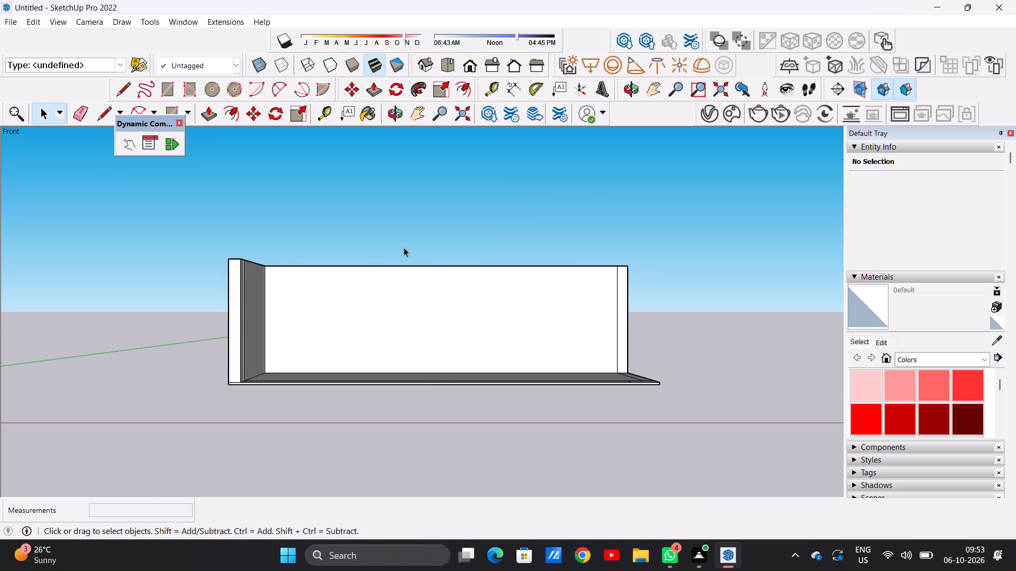
{"action": "middle_click_drag", "start_coordinate": [373, 277], "coordinate": [368, 333]}
{"action": "scroll", "coordinate": [395, 308], "scroll_direction": "up", "scroll_amount": 2}
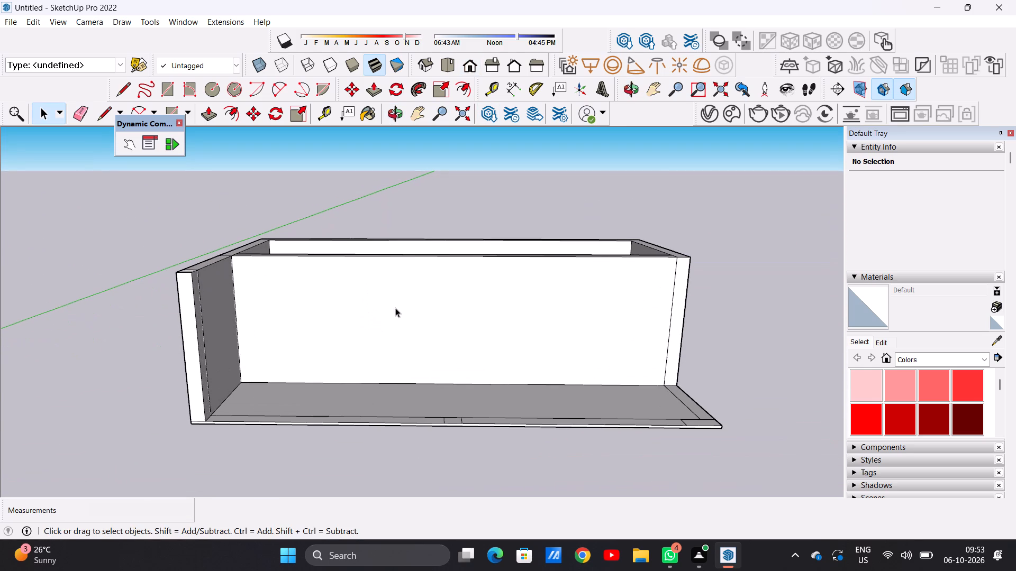
{"action": "scroll", "coordinate": [334, 316], "scroll_direction": "up", "scroll_amount": 1}
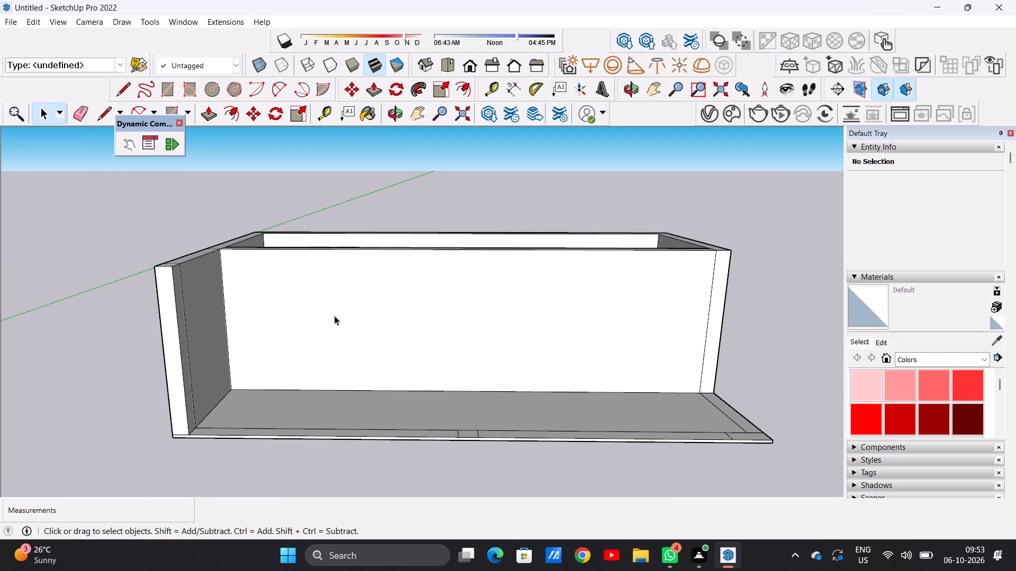
{"action": "scroll", "coordinate": [334, 316], "scroll_direction": "up", "scroll_amount": 1}
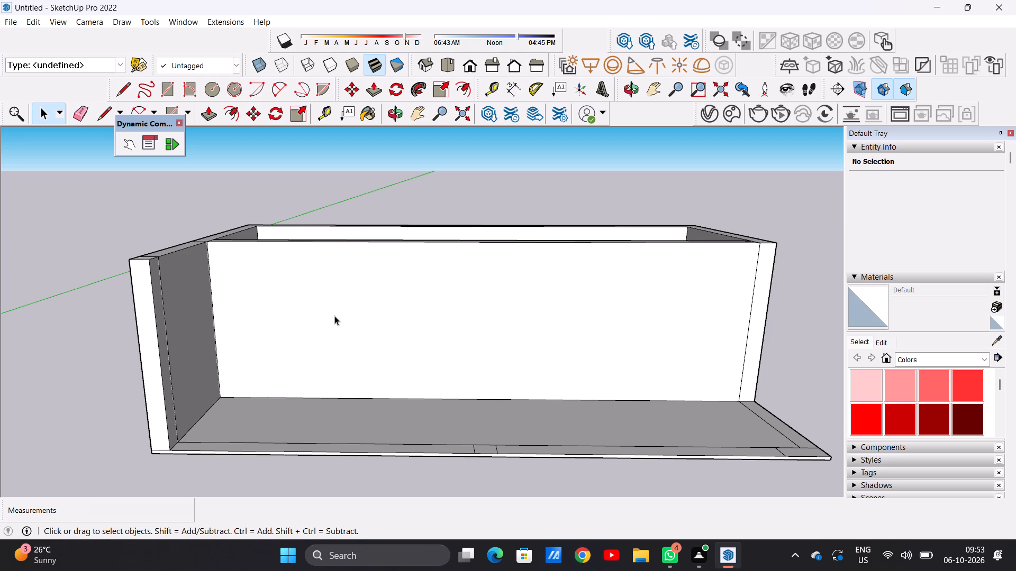
{"action": "scroll", "coordinate": [353, 390], "scroll_direction": "down", "scroll_amount": 14}
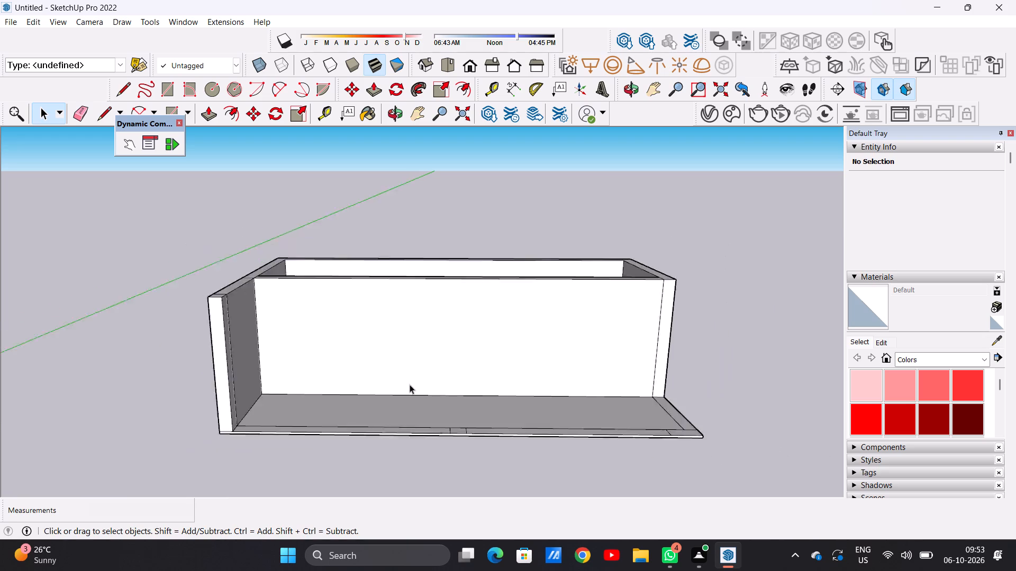
{"action": "scroll", "coordinate": [410, 384], "scroll_direction": "down", "scroll_amount": 2}
{"action": "middle_click_drag", "start_coordinate": [347, 354], "coordinate": [356, 338]}
{"action": "scroll", "coordinate": [356, 336], "scroll_direction": "up", "scroll_amount": 3}
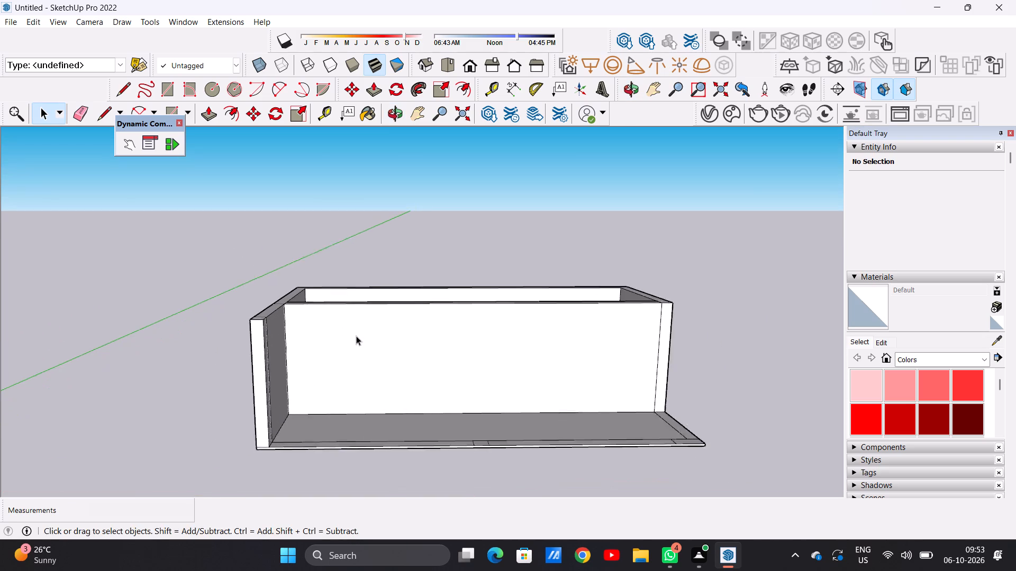
{"action": "scroll", "coordinate": [356, 336], "scroll_direction": "up", "scroll_amount": 2}
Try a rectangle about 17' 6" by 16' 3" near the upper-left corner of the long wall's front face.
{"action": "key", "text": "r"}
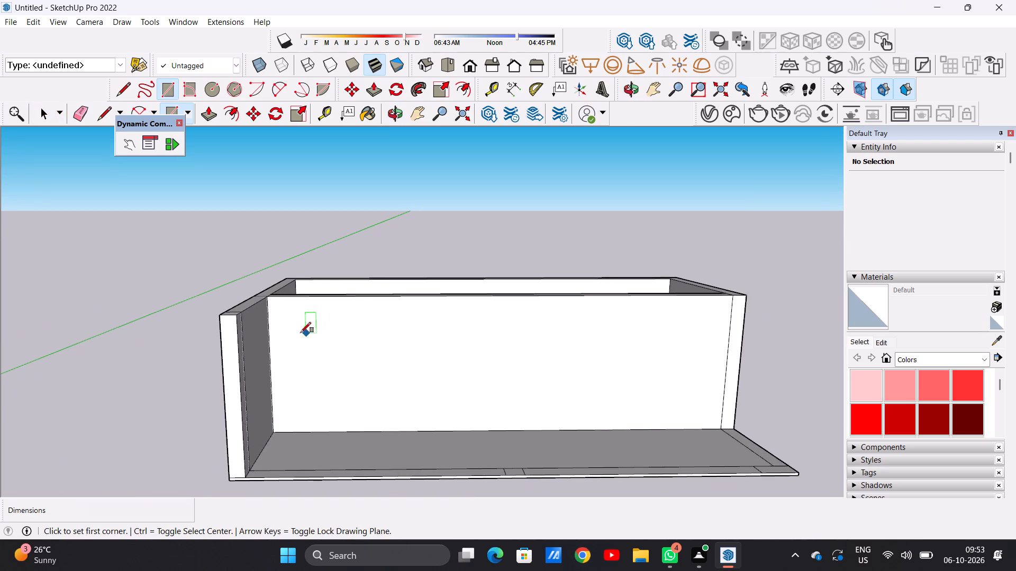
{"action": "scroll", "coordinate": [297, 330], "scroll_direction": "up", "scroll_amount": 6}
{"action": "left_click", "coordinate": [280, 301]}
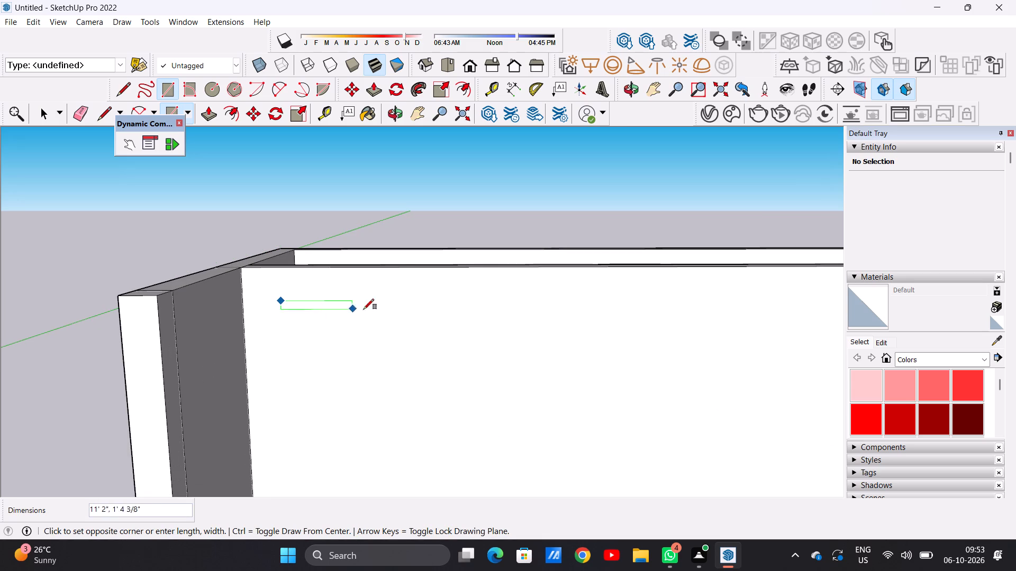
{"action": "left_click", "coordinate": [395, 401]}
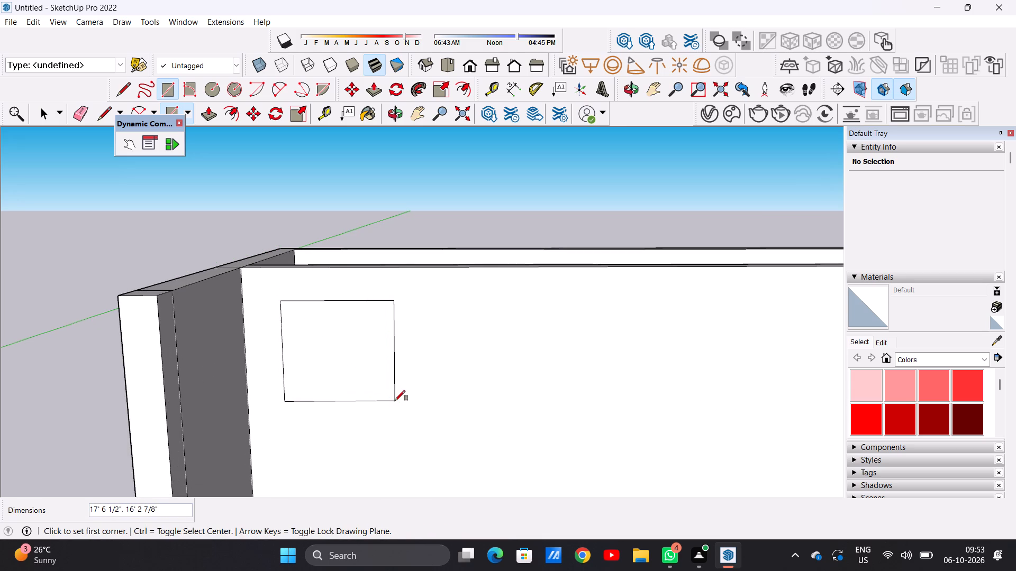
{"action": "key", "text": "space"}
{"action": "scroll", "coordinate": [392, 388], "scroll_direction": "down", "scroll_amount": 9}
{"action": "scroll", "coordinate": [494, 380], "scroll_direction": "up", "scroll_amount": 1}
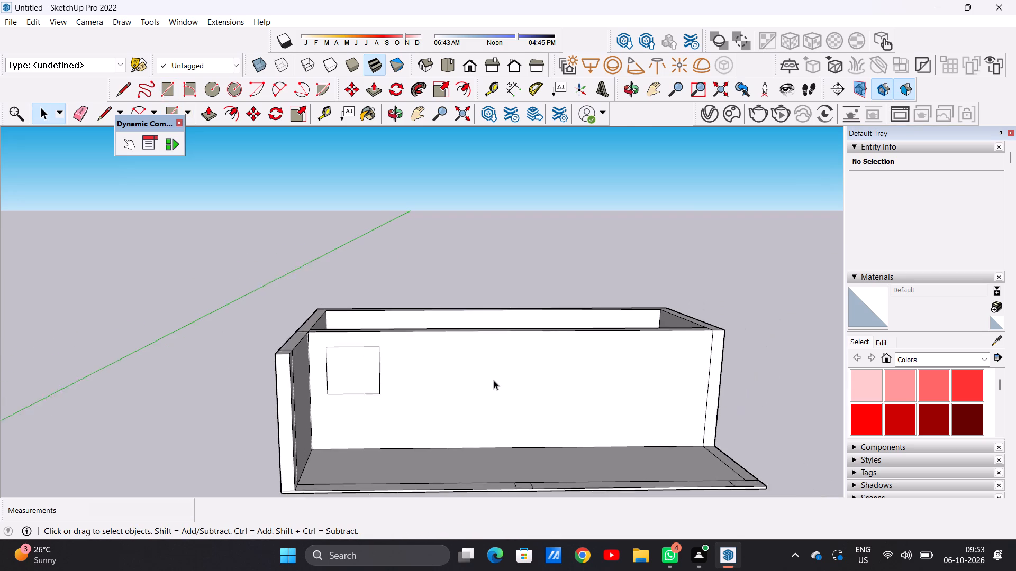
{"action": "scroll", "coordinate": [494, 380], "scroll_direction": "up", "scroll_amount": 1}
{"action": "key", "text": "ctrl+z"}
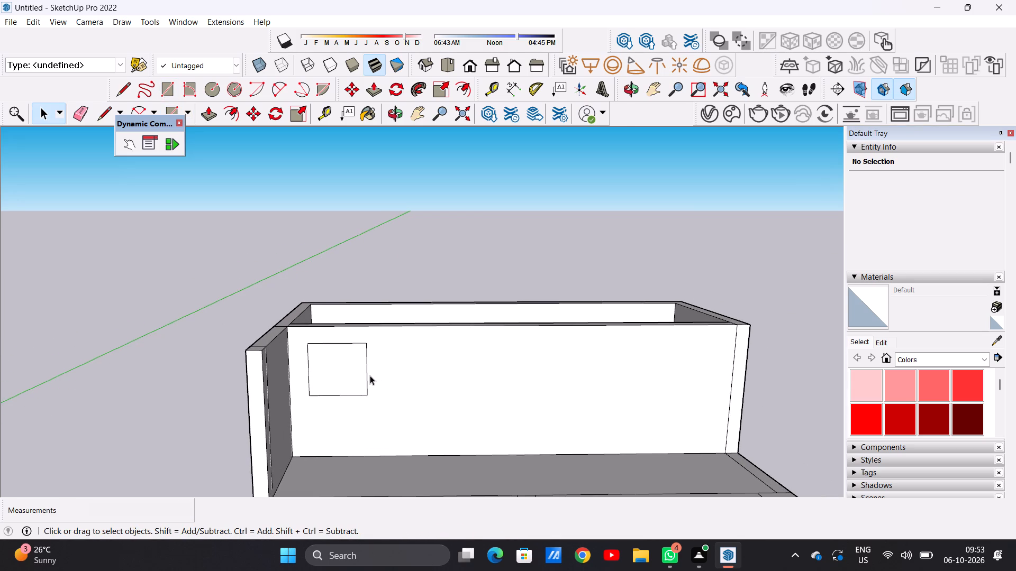
Draw a rectangle about 16' by 14' 8" near the upper-left corner of the long wall's front face.
{"action": "key", "text": "r"}
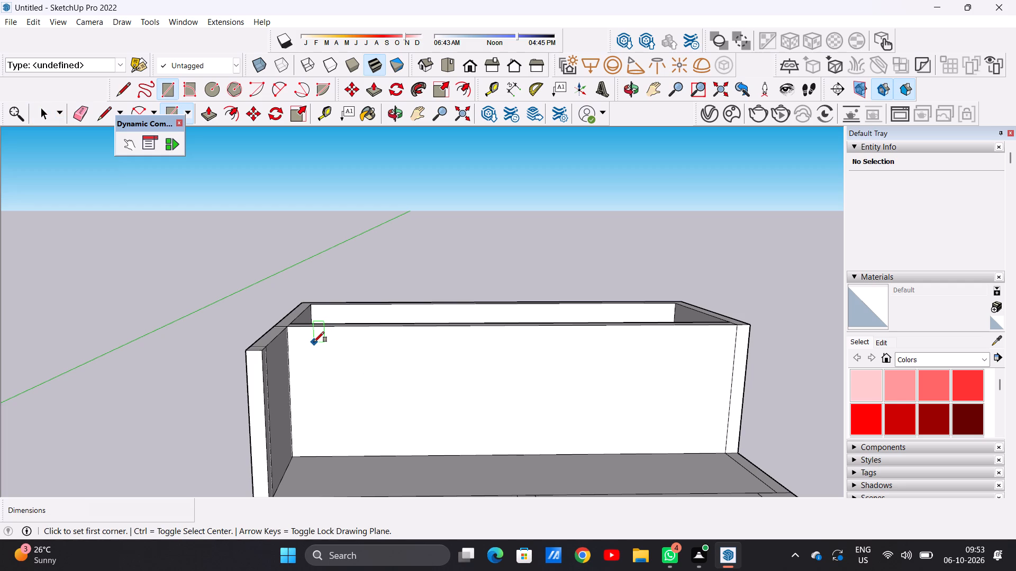
{"action": "left_click", "coordinate": [314, 342]}
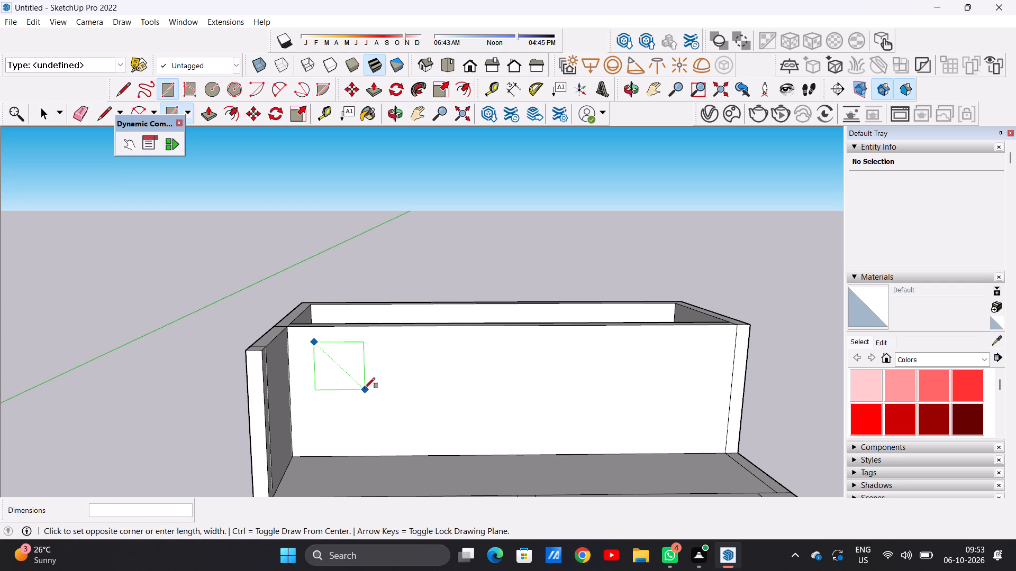
{"action": "left_click", "coordinate": [368, 389]}
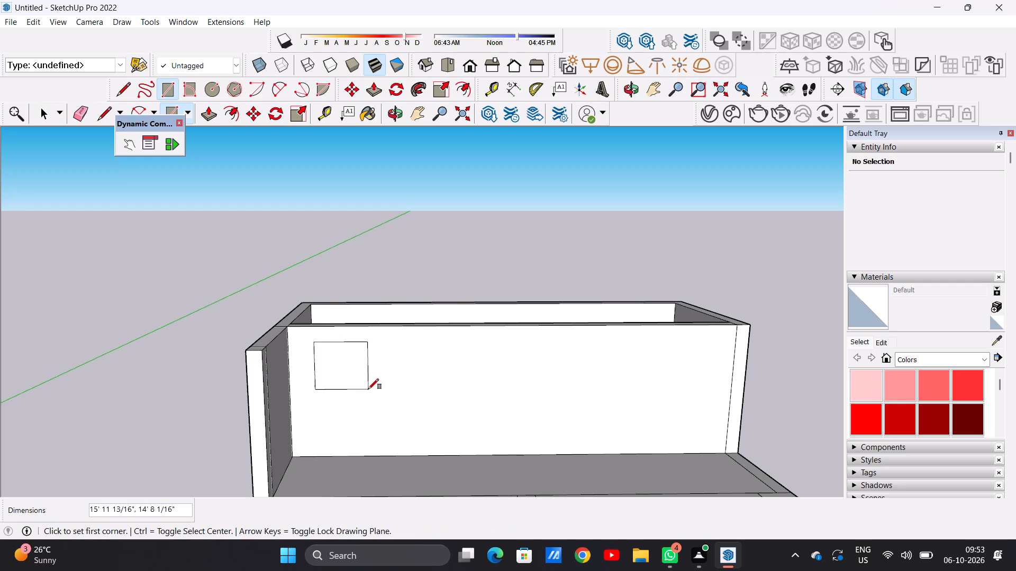
{"action": "key", "text": "space"}
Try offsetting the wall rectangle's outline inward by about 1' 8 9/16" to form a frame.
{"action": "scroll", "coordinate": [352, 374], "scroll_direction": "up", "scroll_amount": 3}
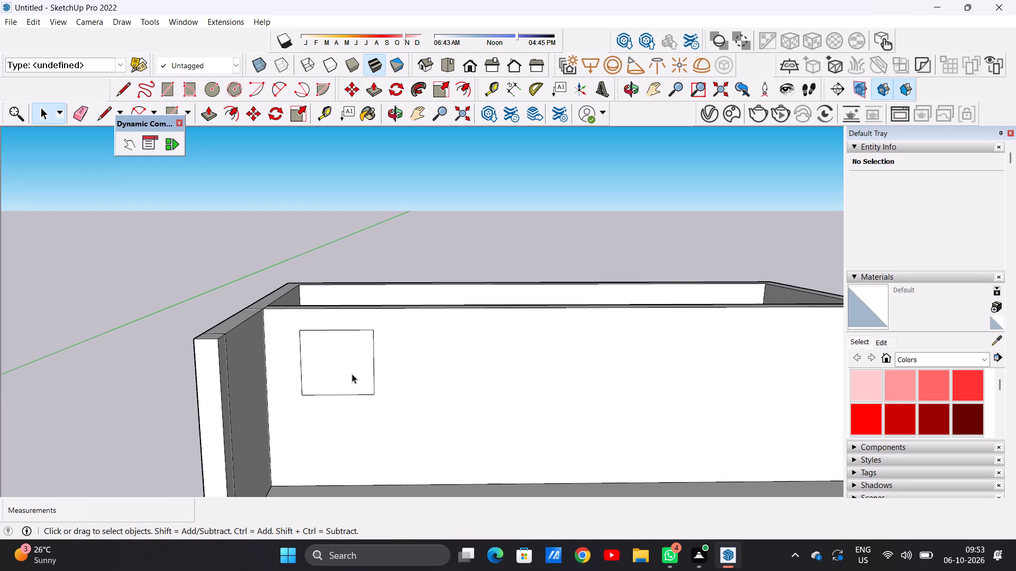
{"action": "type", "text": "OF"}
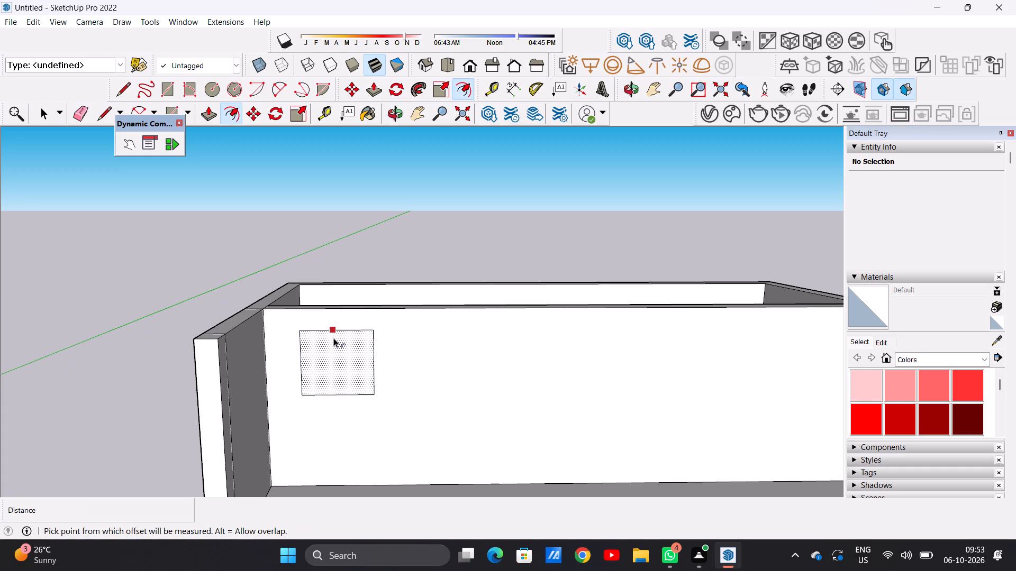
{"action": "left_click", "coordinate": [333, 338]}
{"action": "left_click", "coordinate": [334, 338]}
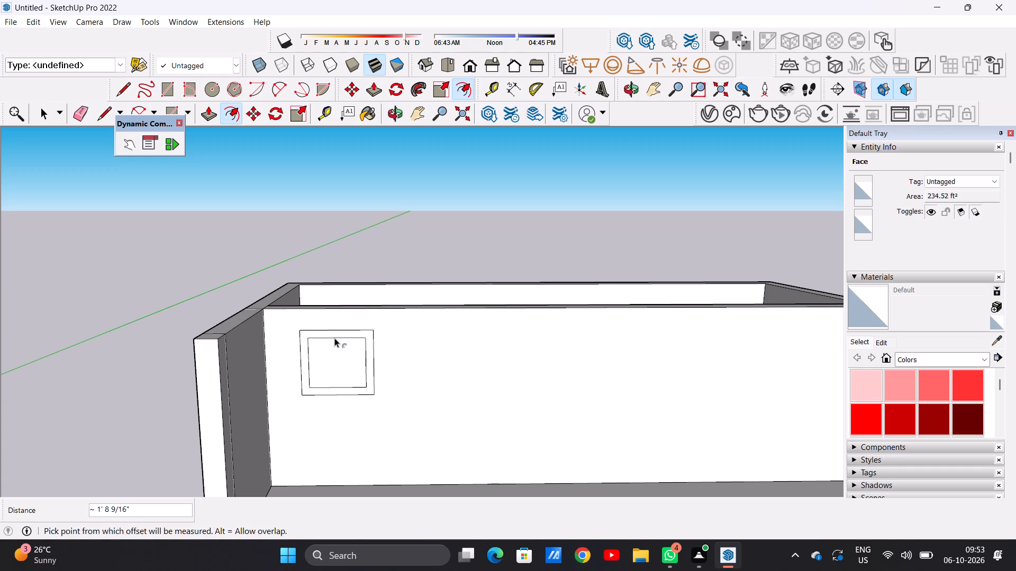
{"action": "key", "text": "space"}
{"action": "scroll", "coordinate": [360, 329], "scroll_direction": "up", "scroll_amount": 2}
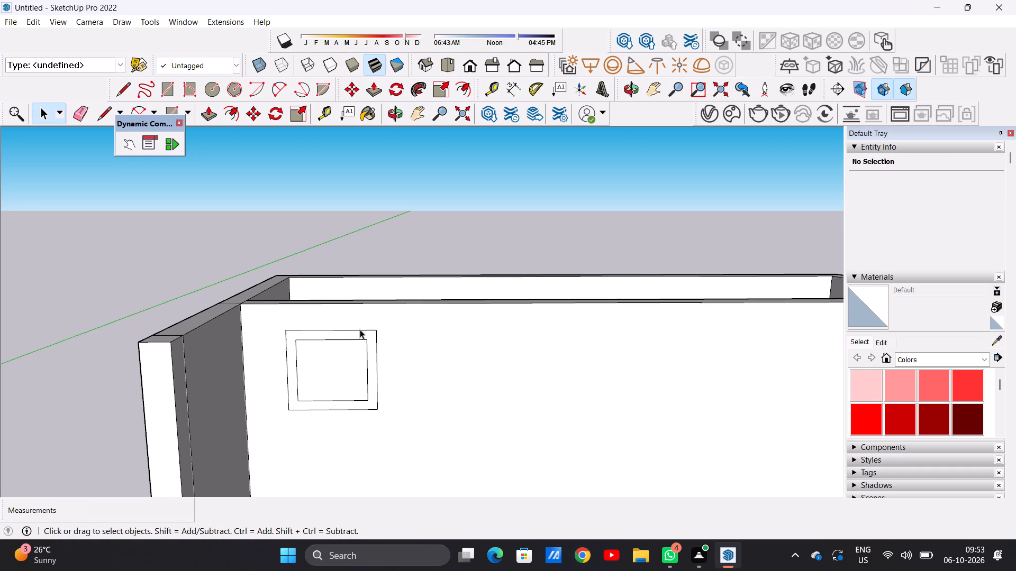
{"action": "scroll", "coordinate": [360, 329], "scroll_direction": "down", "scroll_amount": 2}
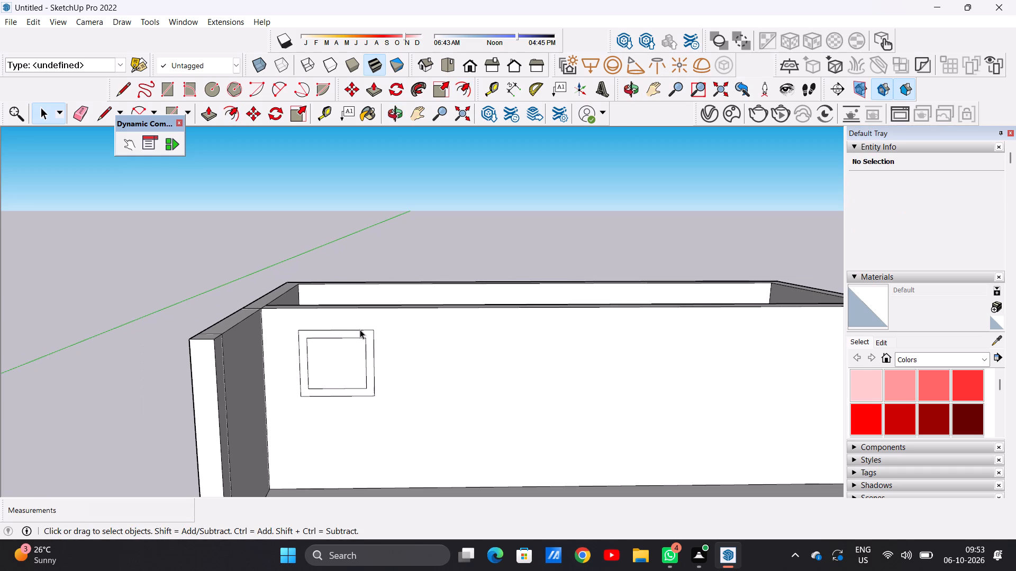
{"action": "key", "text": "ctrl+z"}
Push/Pull the rectangle about 4' back through the wall's full thickness to cut a window opening.
{"action": "middle_click_drag", "start_coordinate": [380, 345], "coordinate": [328, 390]}
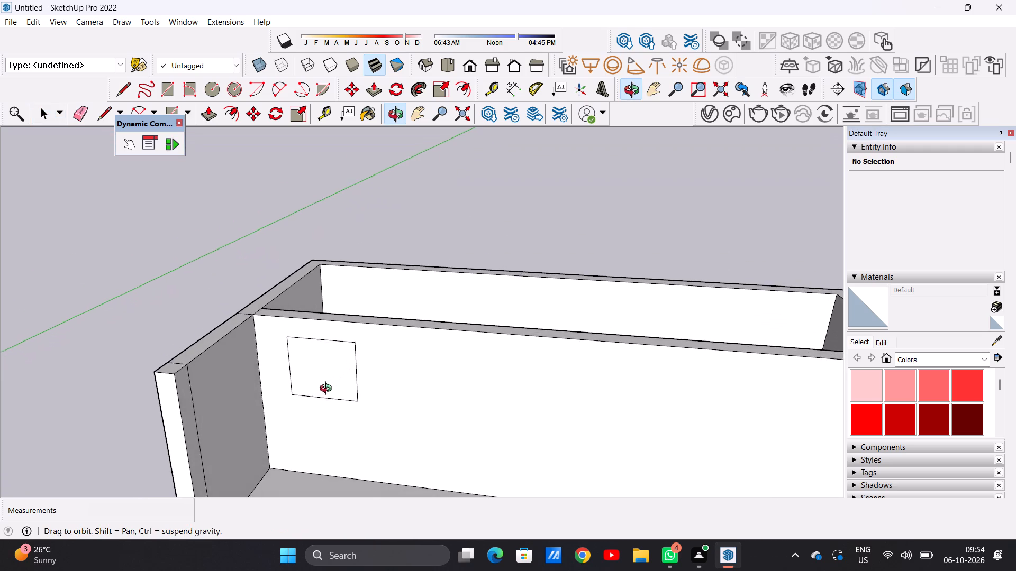
{"action": "middle_click_drag", "start_coordinate": [328, 390], "coordinate": [322, 398]}
{"action": "key", "text": "p"}
{"action": "left_click", "coordinate": [318, 369]}
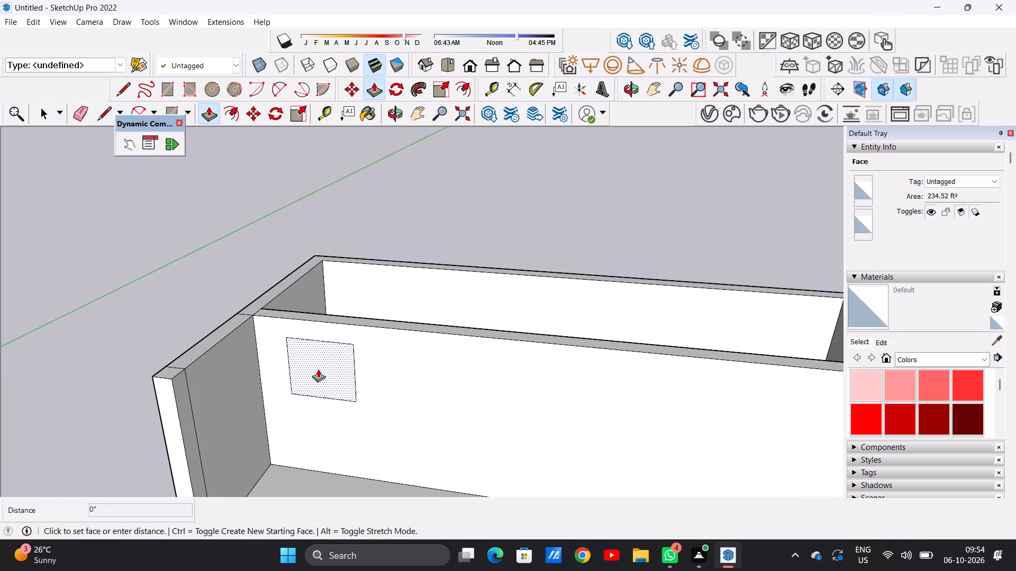
{"action": "middle_click_drag", "start_coordinate": [333, 338], "coordinate": [304, 399]}
{"action": "scroll", "coordinate": [333, 333], "scroll_direction": "up", "scroll_amount": 6}
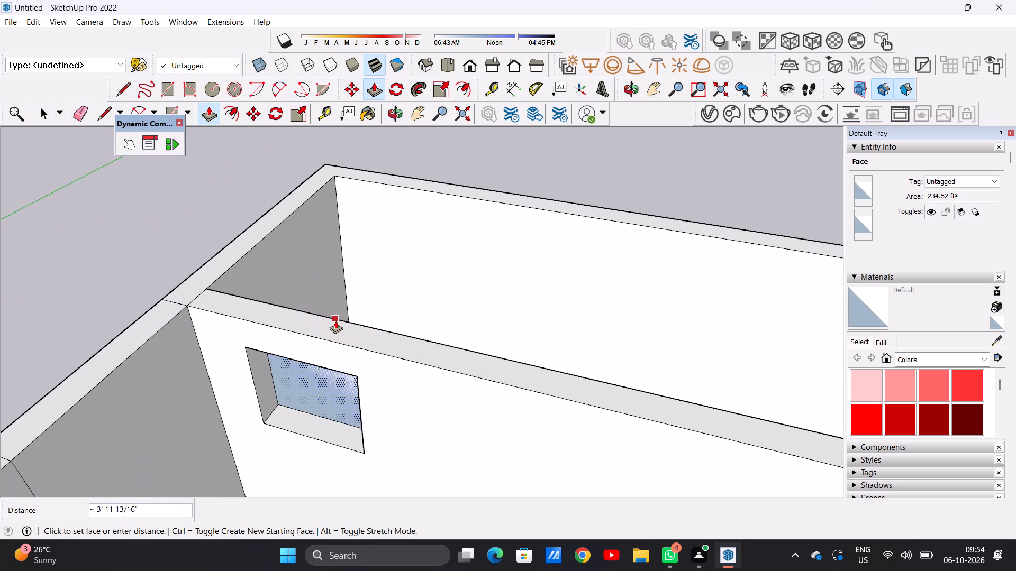
{"action": "left_click", "coordinate": [335, 320]}
{"action": "key", "text": "space"}
{"action": "scroll", "coordinate": [315, 369], "scroll_direction": "down", "scroll_amount": 5}
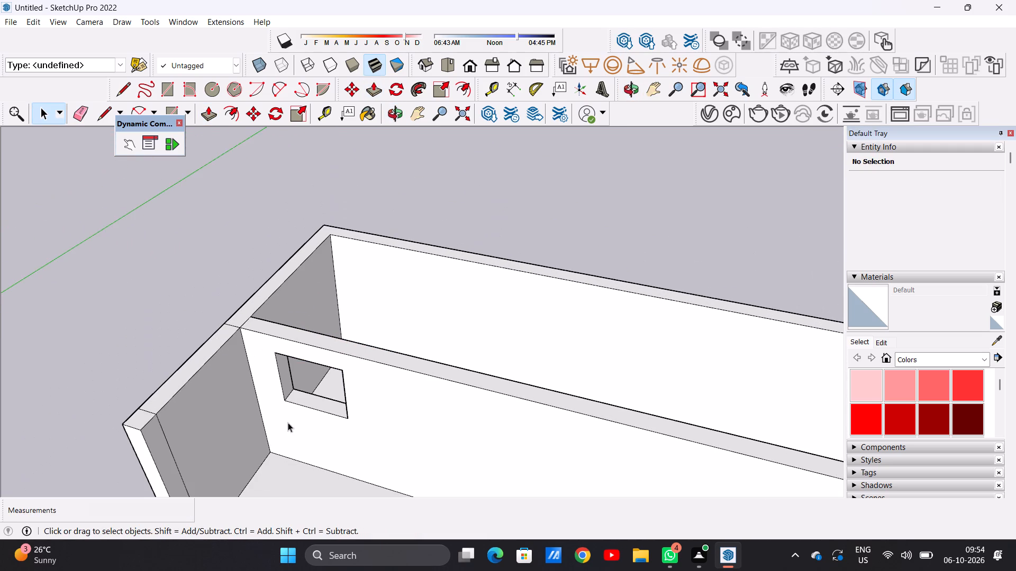
Draw a line about 16' long along the window opening's top front edge to close the opening with a face.
{"action": "middle_click_drag", "start_coordinate": [287, 422], "coordinate": [358, 306]}
{"action": "scroll", "coordinate": [301, 331], "scroll_direction": "down", "scroll_amount": 3}
{"action": "scroll", "coordinate": [365, 338], "scroll_direction": "up", "scroll_amount": 2}
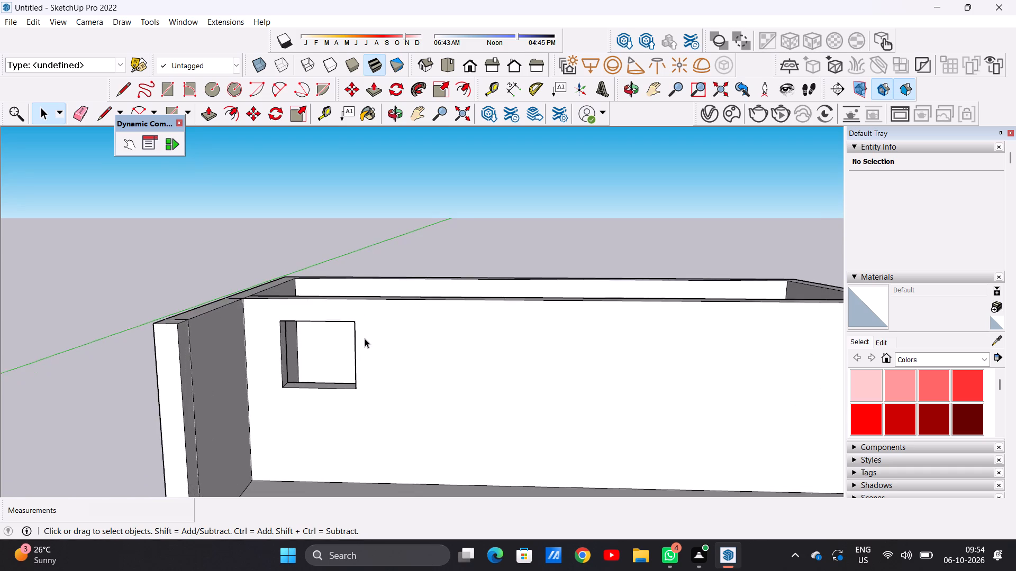
{"action": "scroll", "coordinate": [365, 338], "scroll_direction": "up", "scroll_amount": 1}
{"action": "key", "text": "l"}
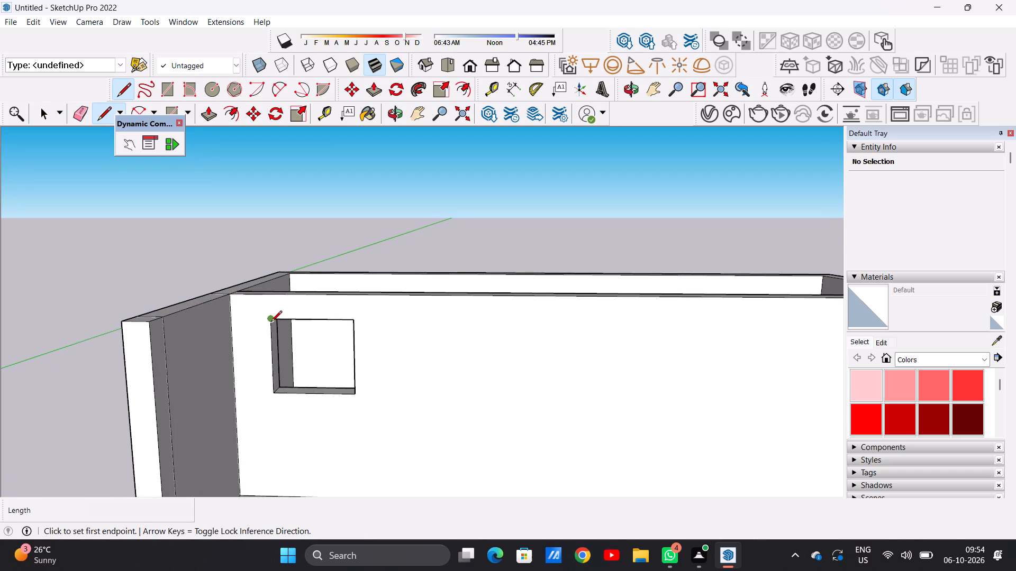
{"action": "left_click", "coordinate": [271, 323]}
{"action": "left_click", "coordinate": [351, 323]}
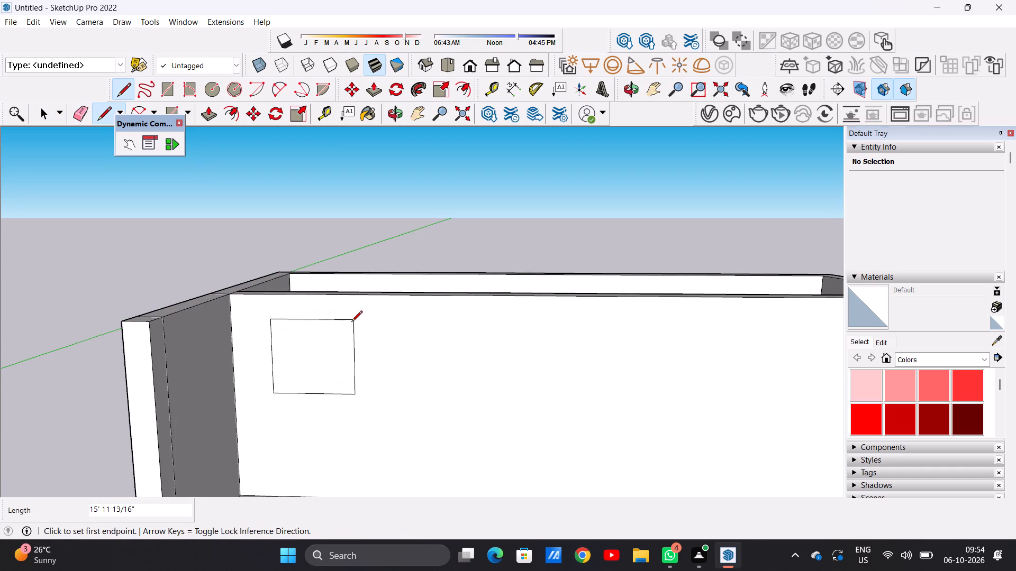
Offset the window rectangle's outline on the long wall inward by about 1' 5 9/16" to form a frame border.
{"action": "key", "text": "space"}
{"action": "type", "text": "OF"}
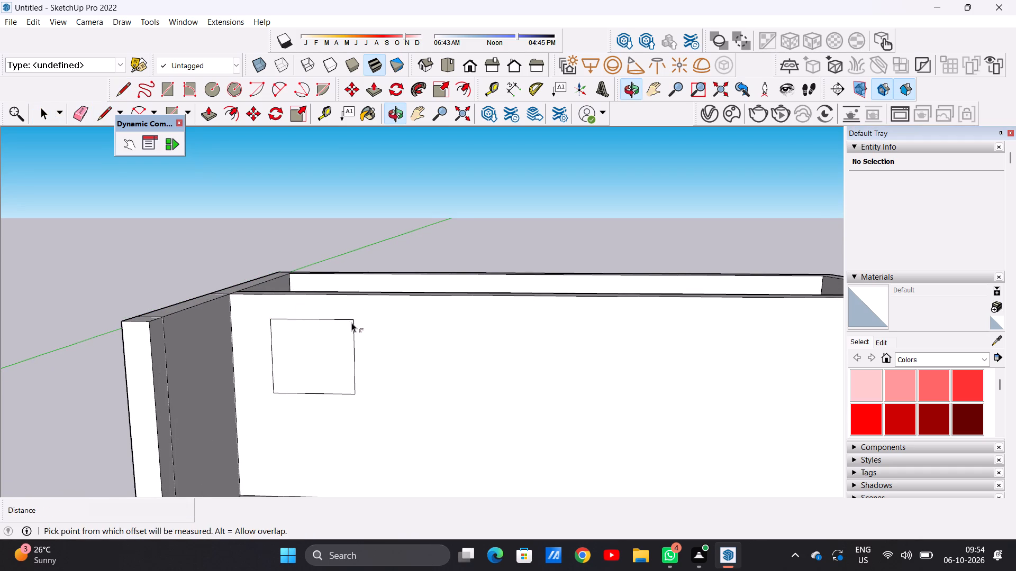
{"action": "left_click", "coordinate": [293, 322]}
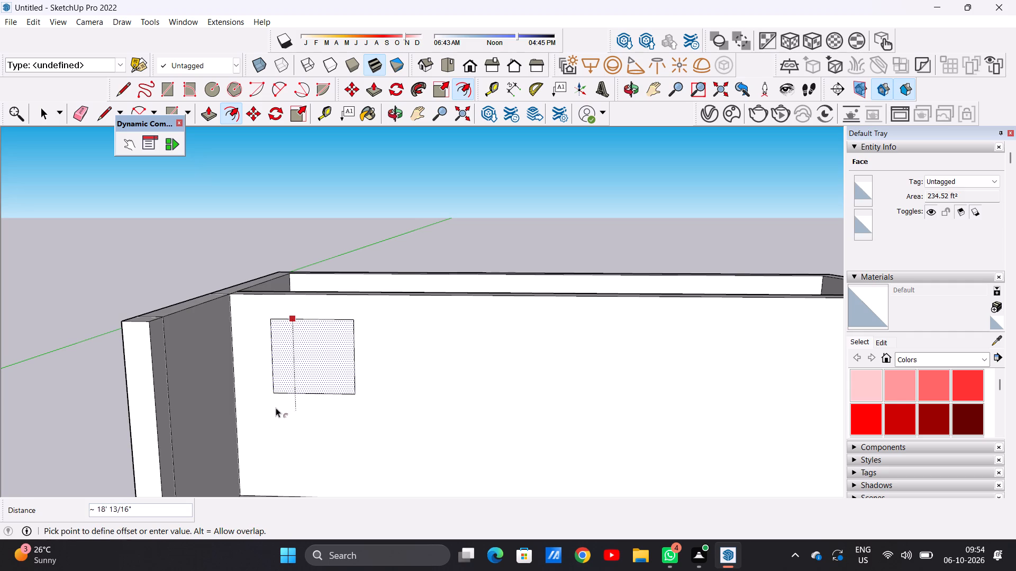
{"action": "left_click", "coordinate": [302, 327]}
{"action": "key", "text": "space"}
Push/Pull the window's frame border about 1' 9 9/16" outward from the long wall's front face.
{"action": "scroll", "coordinate": [334, 326], "scroll_direction": "down", "scroll_amount": 5}
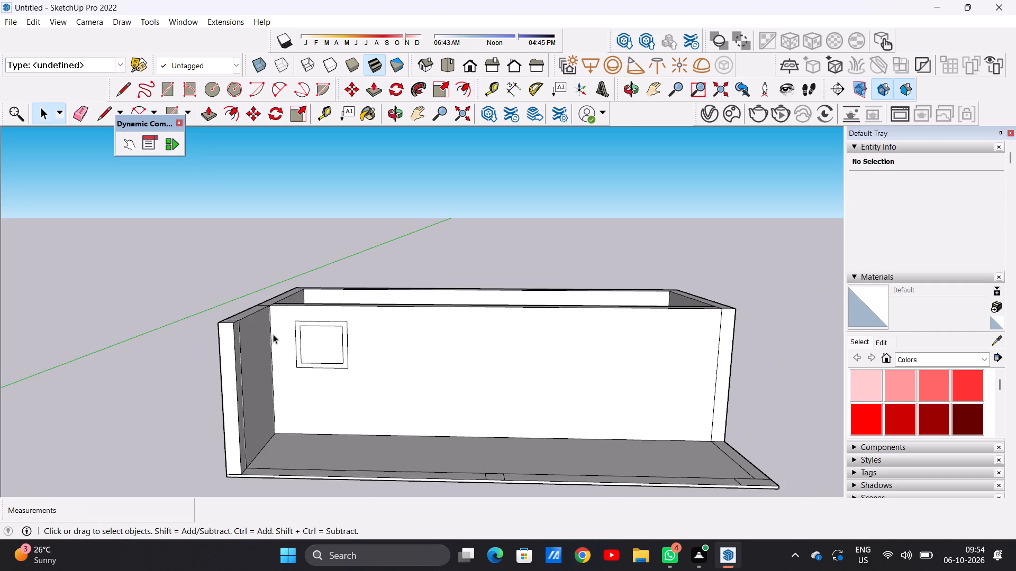
{"action": "middle_click_drag", "start_coordinate": [276, 352], "coordinate": [346, 364]}
{"action": "scroll", "coordinate": [344, 331], "scroll_direction": "up", "scroll_amount": 8}
{"action": "key", "text": "p"}
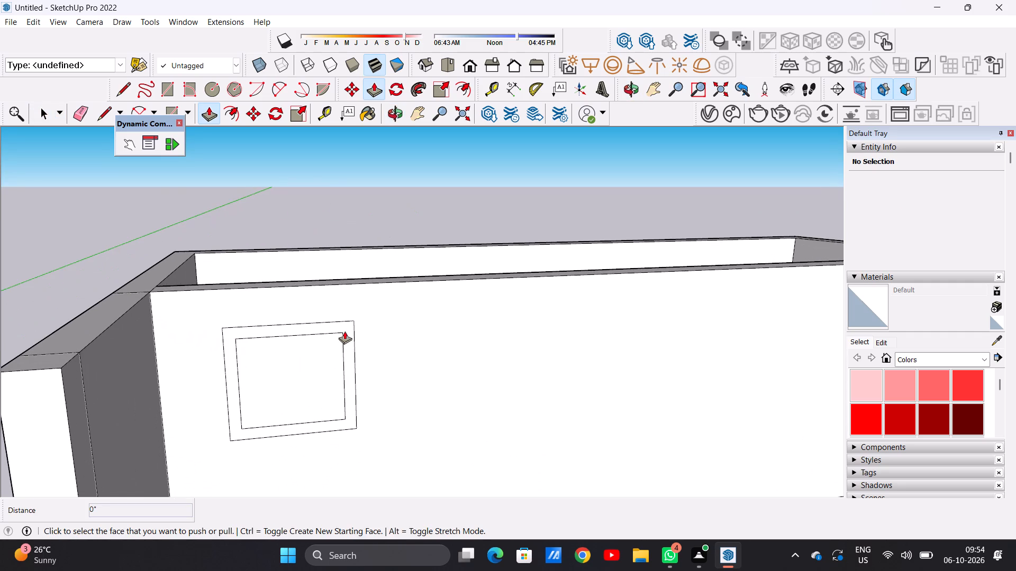
{"action": "scroll", "coordinate": [344, 331], "scroll_direction": "up", "scroll_amount": 4}
{"action": "scroll", "coordinate": [341, 329], "scroll_direction": "down", "scroll_amount": 3}
{"action": "middle_click_drag", "start_coordinate": [360, 356], "coordinate": [349, 361]}
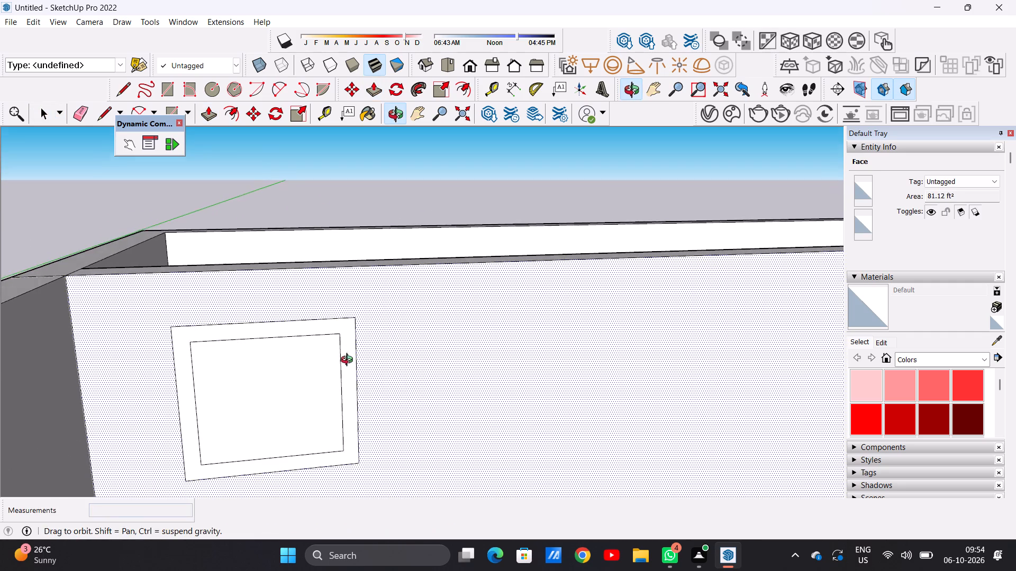
{"action": "middle_click_drag", "start_coordinate": [349, 361], "coordinate": [289, 366]}
{"action": "scroll", "coordinate": [331, 342], "scroll_direction": "down", "scroll_amount": 14}
{"action": "scroll", "coordinate": [341, 326], "scroll_direction": "up", "scroll_amount": 12}
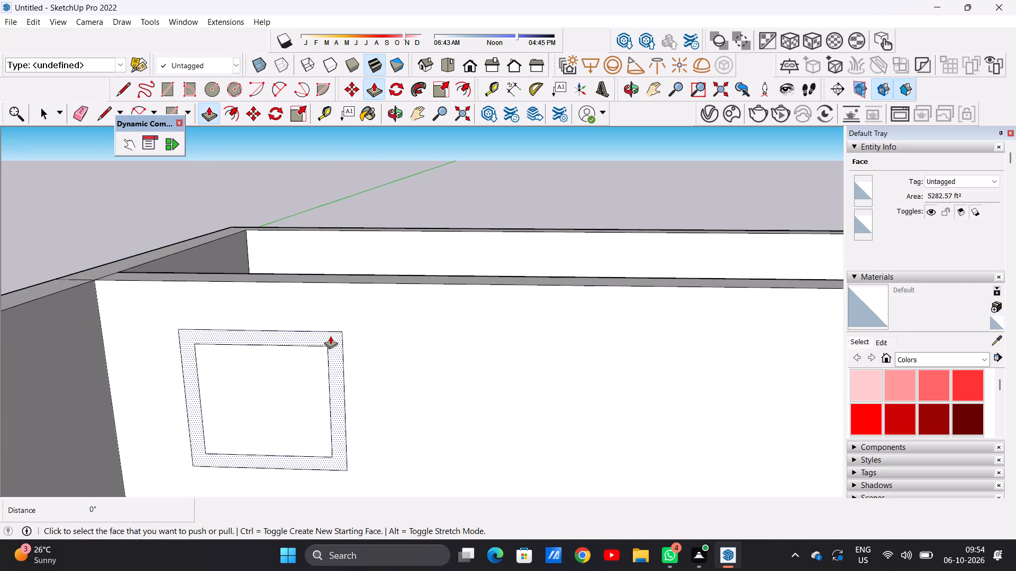
{"action": "left_click", "coordinate": [330, 336]}
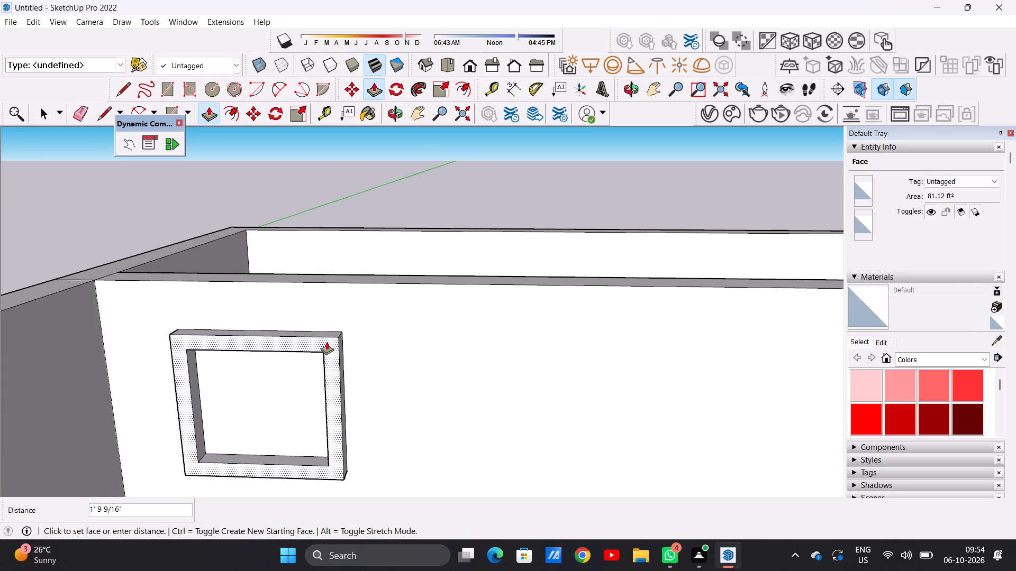
{"action": "left_click", "coordinate": [326, 342]}
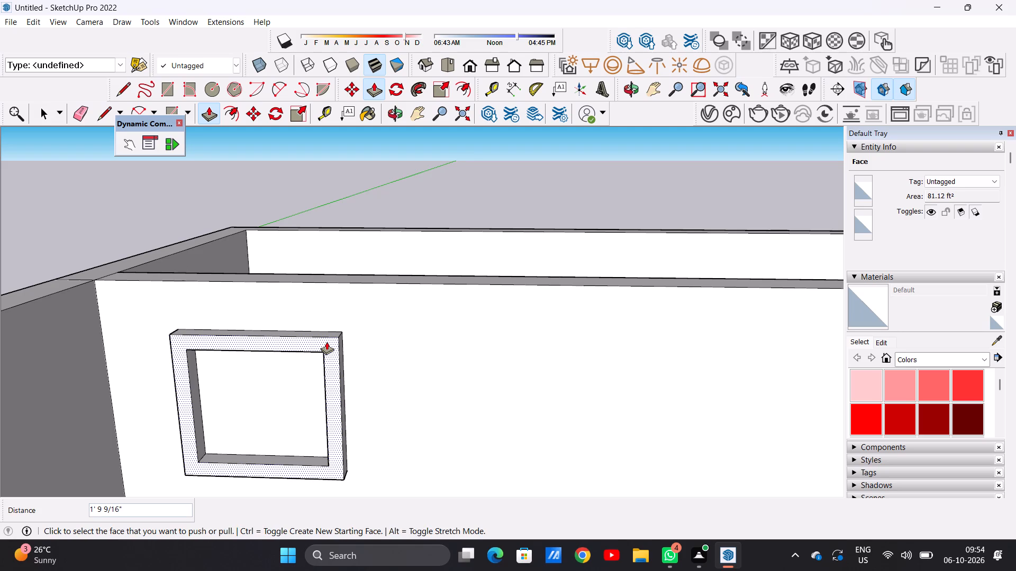
{"action": "key", "text": "space"}
Draw a second window rectangle about 17' 8" wide by 24' 11" high near the middle of the long wall's front face.
{"action": "scroll", "coordinate": [358, 428], "scroll_direction": "down", "scroll_amount": 15}
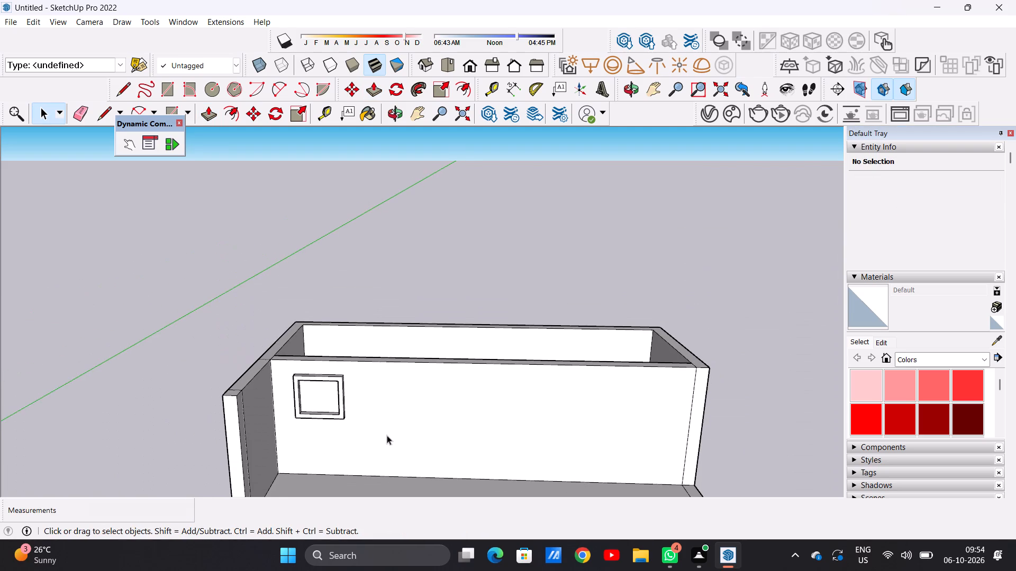
{"action": "middle_click_drag", "start_coordinate": [388, 434], "coordinate": [404, 403]}
{"action": "scroll", "coordinate": [343, 404], "scroll_direction": "down", "scroll_amount": 4}
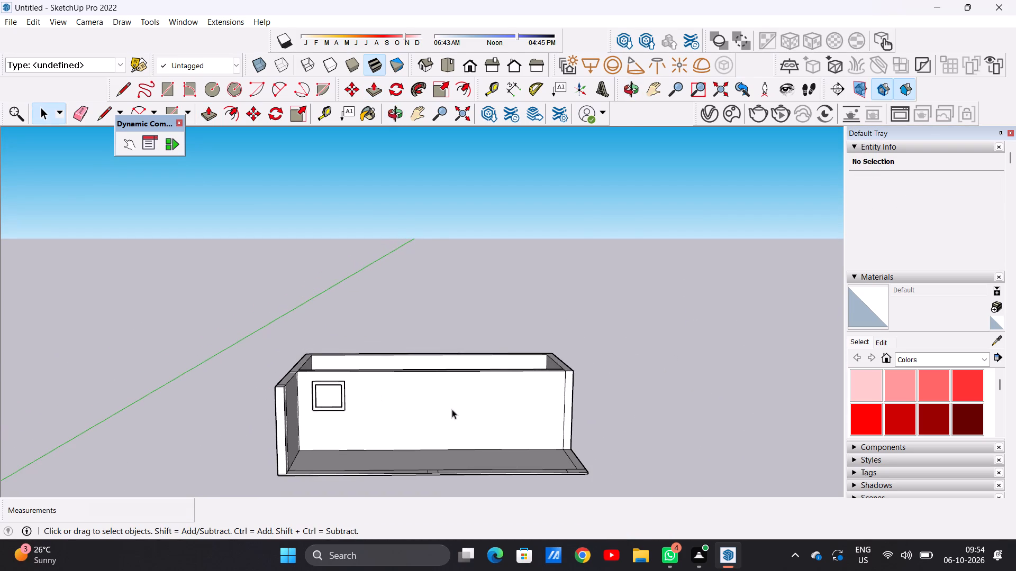
{"action": "scroll", "coordinate": [474, 404], "scroll_direction": "up", "scroll_amount": 1}
{"action": "middle_click_drag", "start_coordinate": [470, 438], "coordinate": [468, 427]}
{"action": "scroll", "coordinate": [455, 385], "scroll_direction": "up", "scroll_amount": 2}
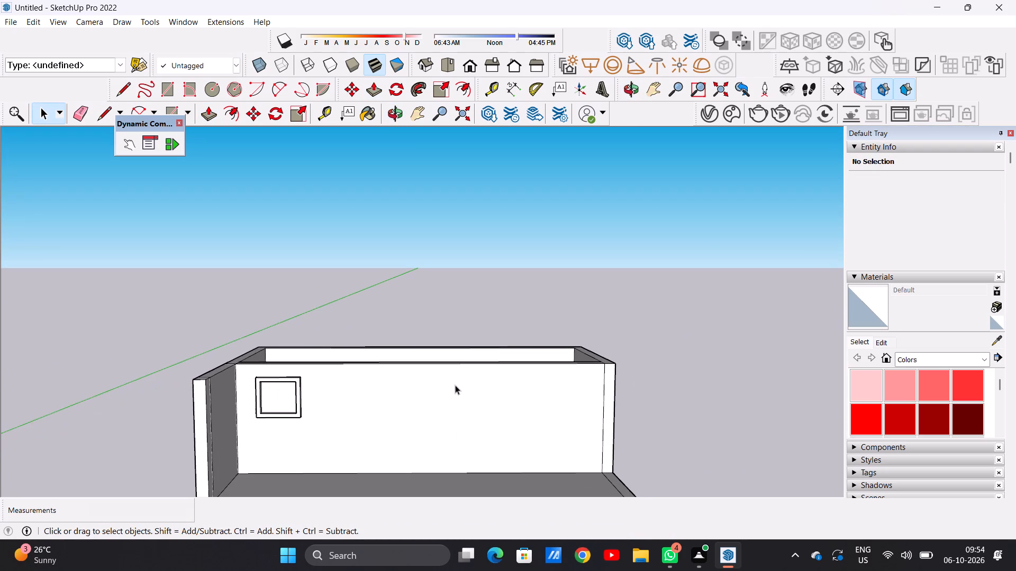
{"action": "scroll", "coordinate": [468, 395], "scroll_direction": "down", "scroll_amount": 2}
{"action": "scroll", "coordinate": [348, 390], "scroll_direction": "up", "scroll_amount": 2}
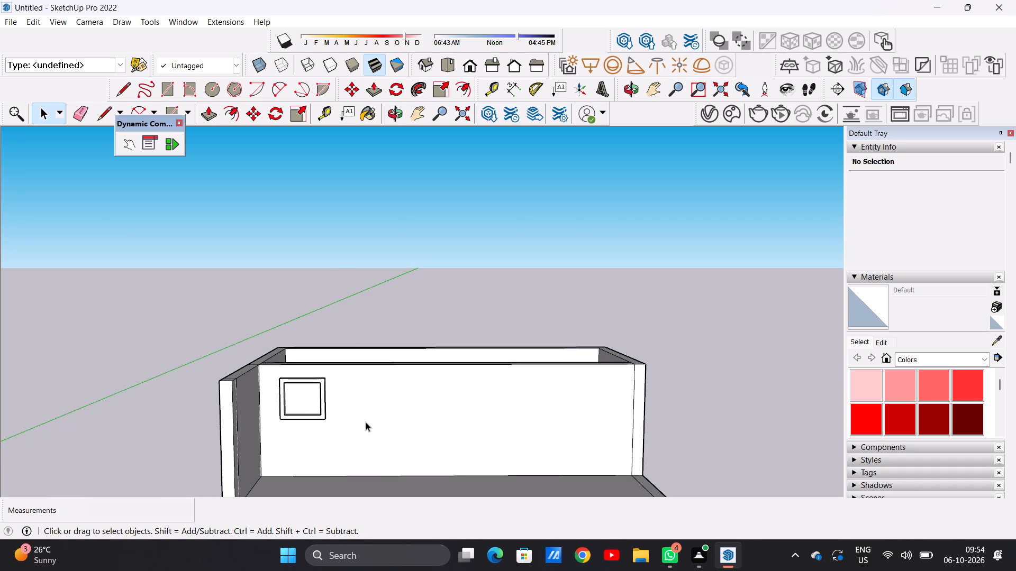
{"action": "key", "text": "r"}
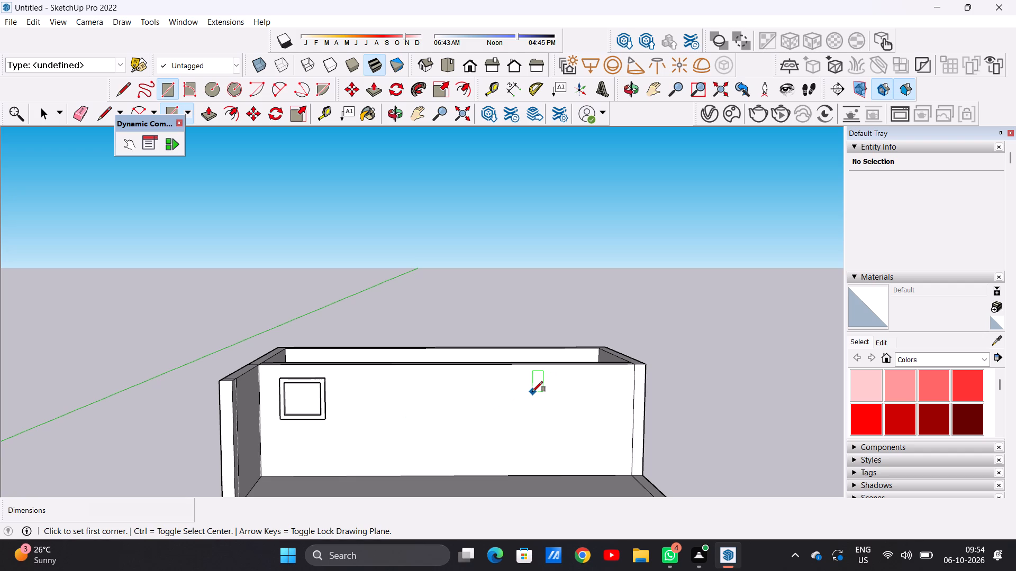
{"action": "scroll", "coordinate": [479, 432], "scroll_direction": "down", "scroll_amount": 6}
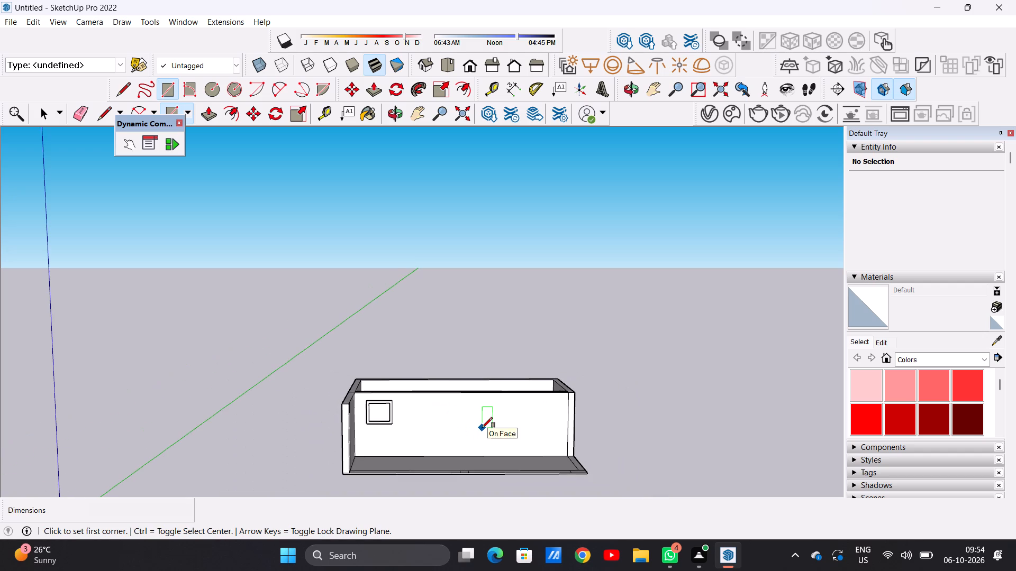
{"action": "scroll", "coordinate": [470, 441], "scroll_direction": "up", "scroll_amount": 5}
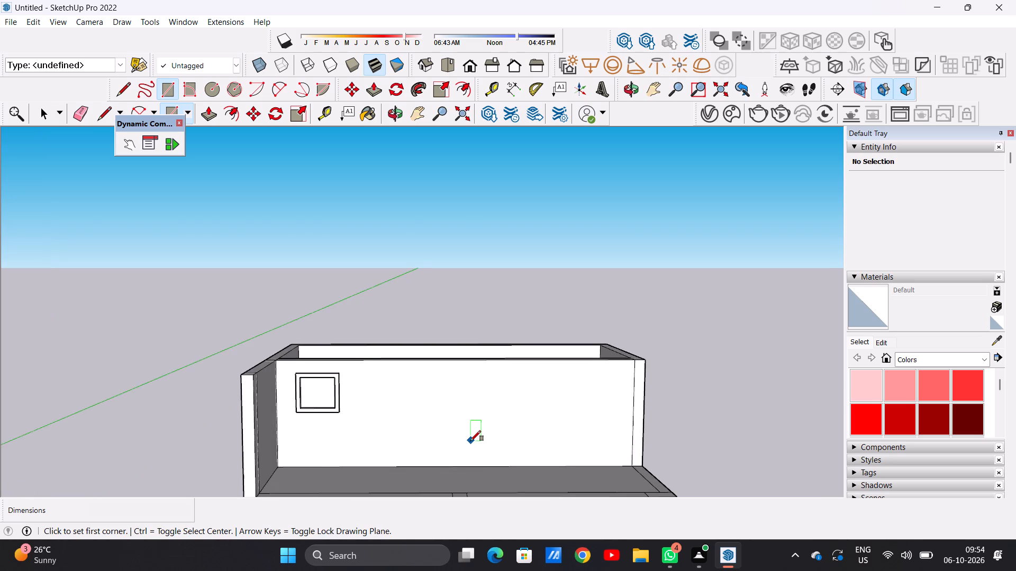
{"action": "scroll", "coordinate": [462, 441], "scroll_direction": "down", "scroll_amount": 4}
{"action": "middle_click_drag", "start_coordinate": [460, 443], "coordinate": [457, 524]}
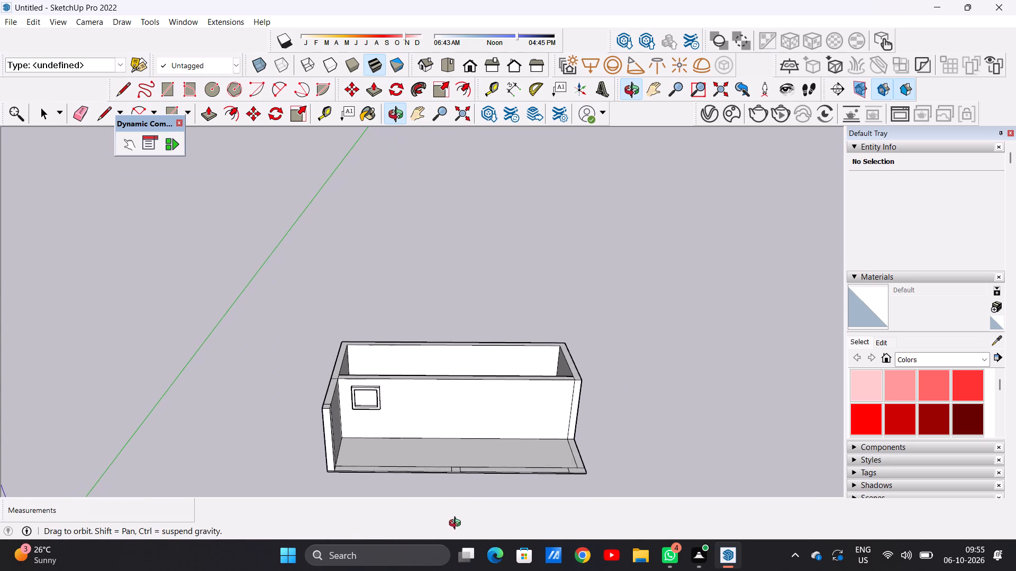
{"action": "middle_click_drag", "start_coordinate": [457, 524], "coordinate": [459, 522]}
{"action": "scroll", "coordinate": [469, 418], "scroll_direction": "up", "scroll_amount": 4}
{"action": "scroll", "coordinate": [447, 412], "scroll_direction": "down", "scroll_amount": 4}
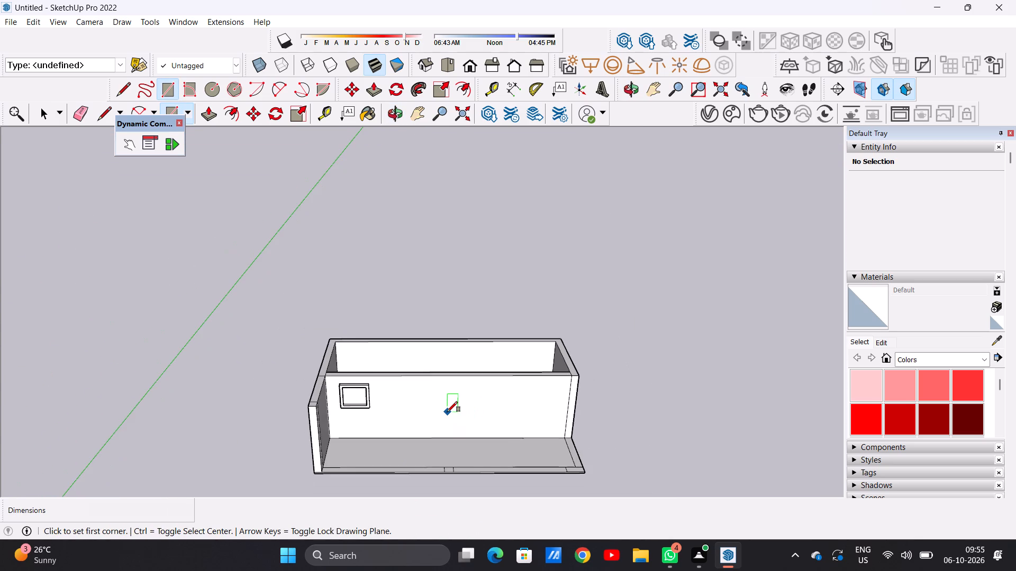
{"action": "scroll", "coordinate": [447, 412], "scroll_direction": "down", "scroll_amount": 5}
{"action": "scroll", "coordinate": [448, 419], "scroll_direction": "up", "scroll_amount": 4}
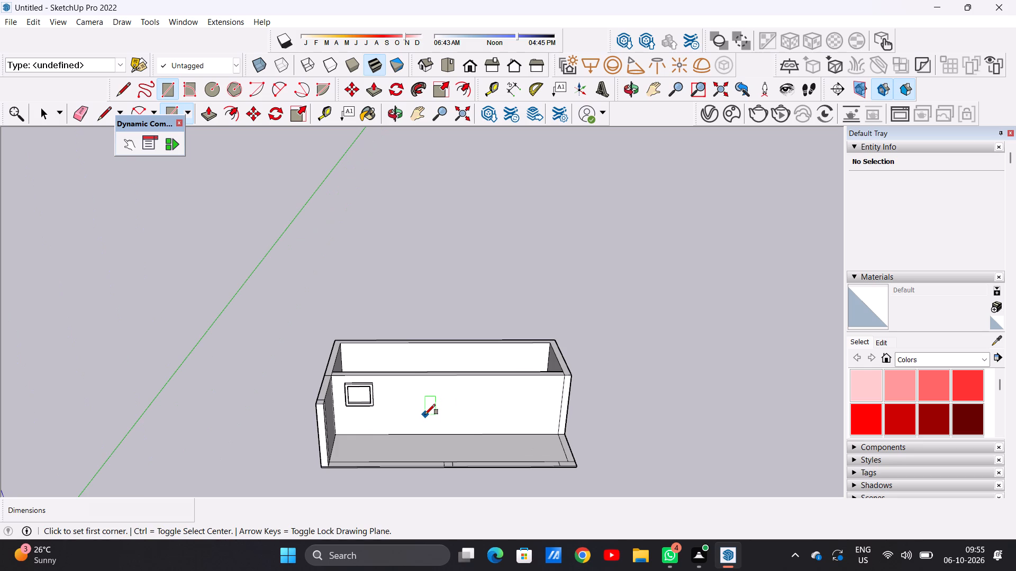
{"action": "left_click", "coordinate": [418, 385]}
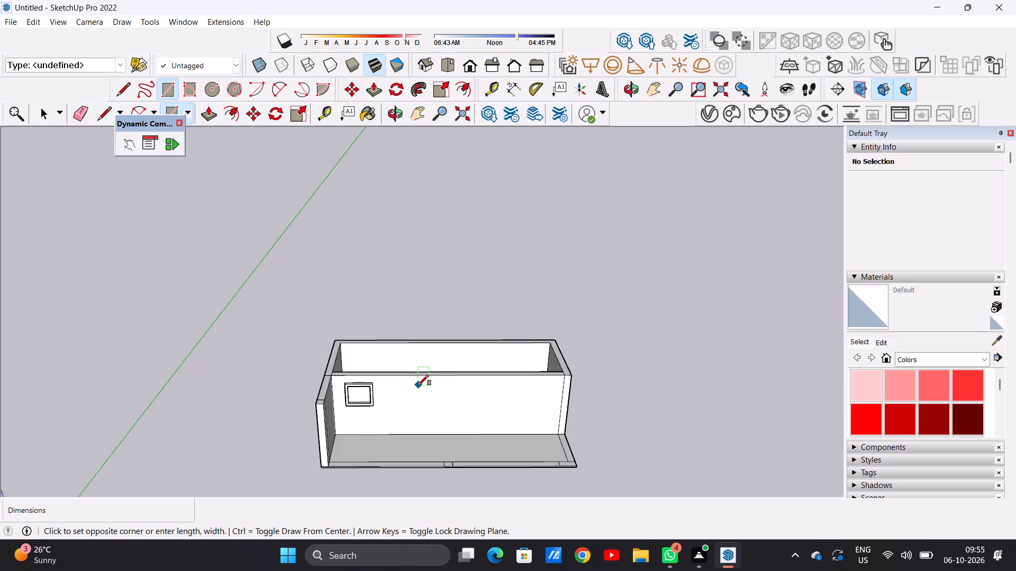
{"action": "left_click", "coordinate": [448, 421]}
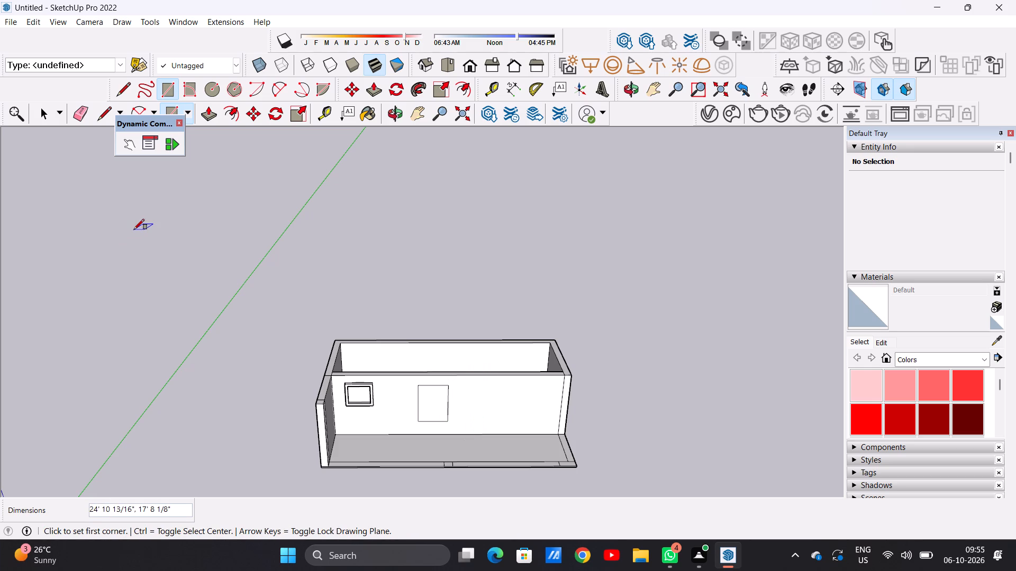
Draw a door rectangle about 17' 2" wide by 34' 7" high, rising from the long wall's base just right of the second window outline.
{"action": "scroll", "coordinate": [494, 434], "scroll_direction": "up", "scroll_amount": 6}
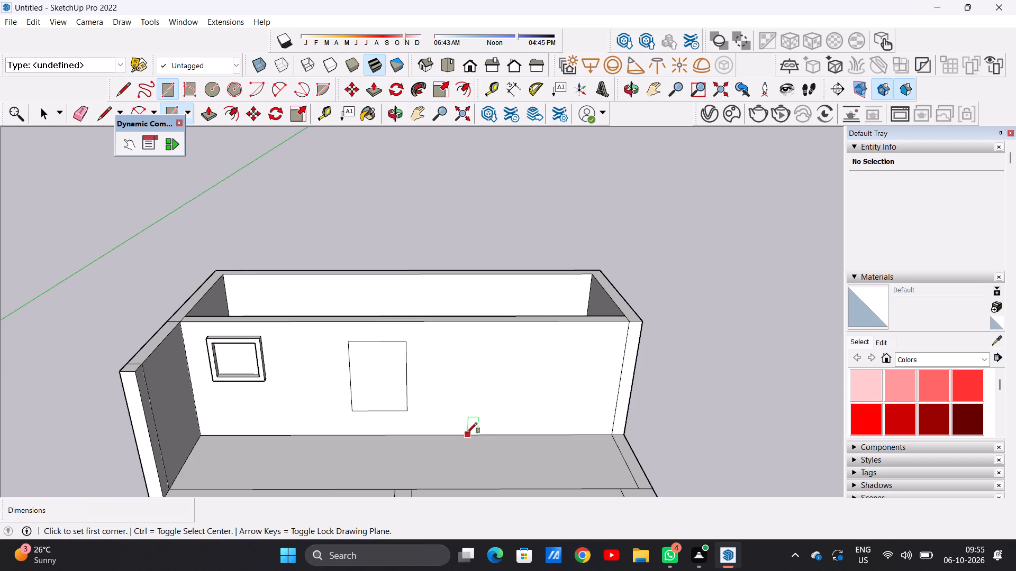
{"action": "left_click", "coordinate": [432, 433]}
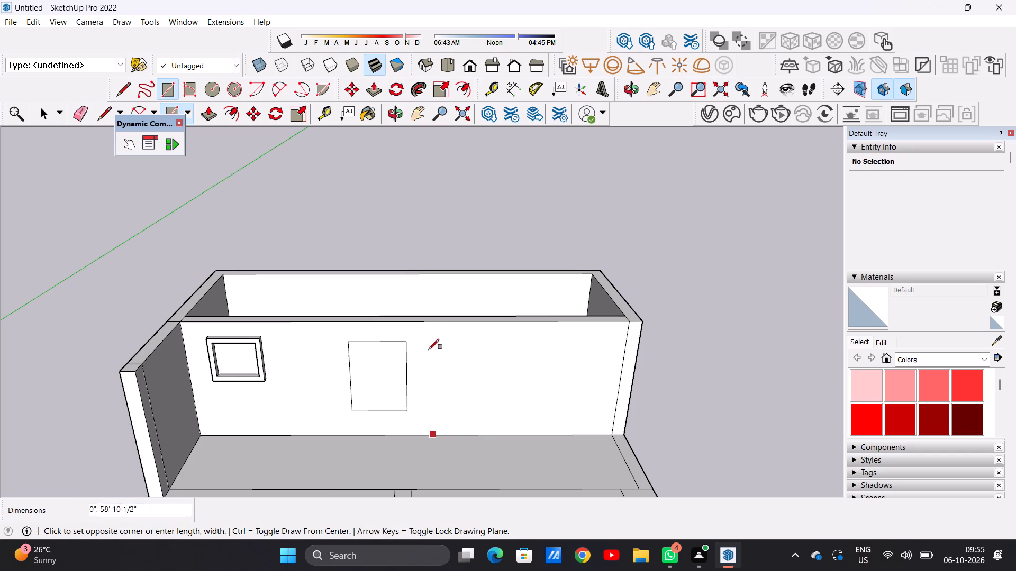
{"action": "left_click", "coordinate": [489, 340]}
{"action": "key", "text": "space"}
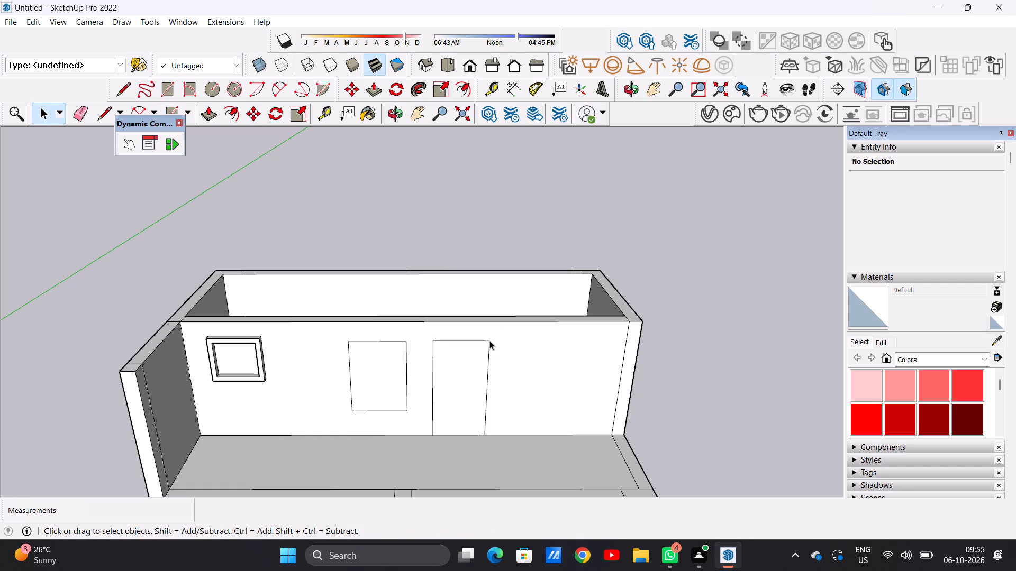
Examine the long wall's window and door outlines and the floor in front of them from lower and higher angles.
{"action": "scroll", "coordinate": [418, 380], "scroll_direction": "down", "scroll_amount": 4}
{"action": "middle_click_drag", "start_coordinate": [461, 403], "coordinate": [458, 356]}
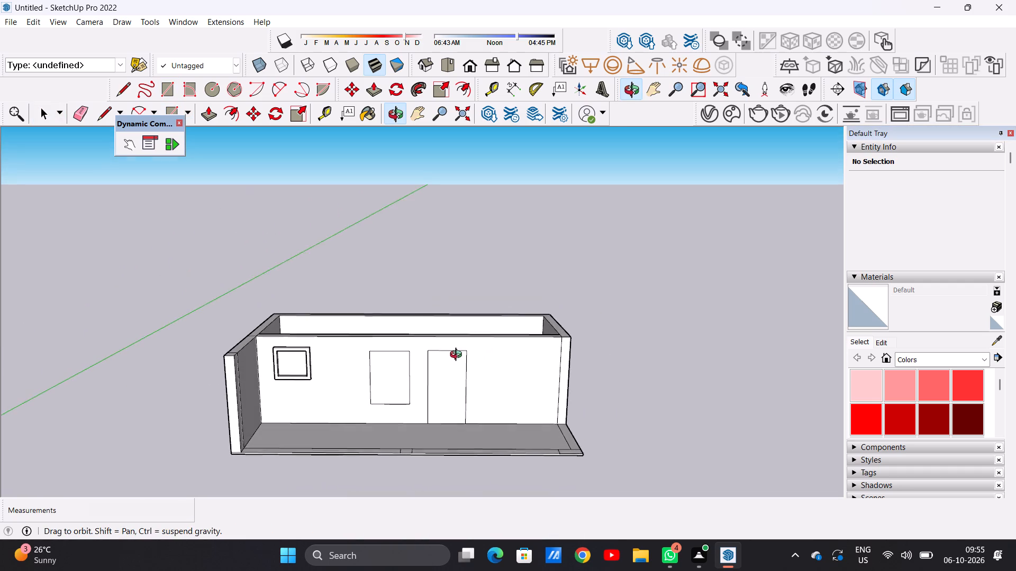
{"action": "middle_click_drag", "start_coordinate": [458, 356], "coordinate": [458, 354]}
{"action": "scroll", "coordinate": [522, 352], "scroll_direction": "up", "scroll_amount": 1}
{"action": "scroll", "coordinate": [530, 382], "scroll_direction": "down", "scroll_amount": 1}
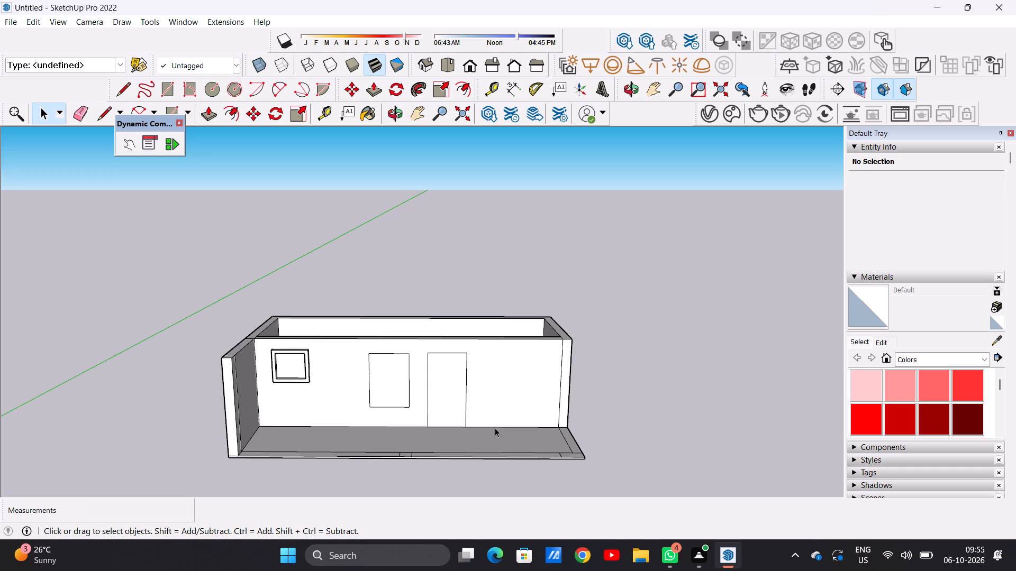
{"action": "scroll", "coordinate": [491, 411], "scroll_direction": "down", "scroll_amount": 1}
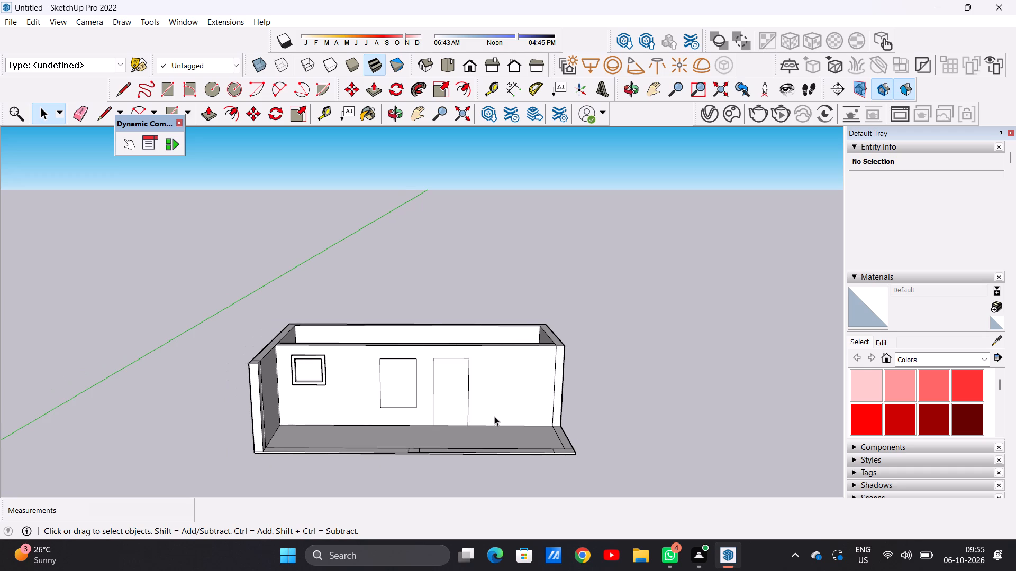
{"action": "middle_click_drag", "start_coordinate": [492, 418], "coordinate": [493, 492]}
{"action": "scroll", "coordinate": [500, 438], "scroll_direction": "up", "scroll_amount": 2}
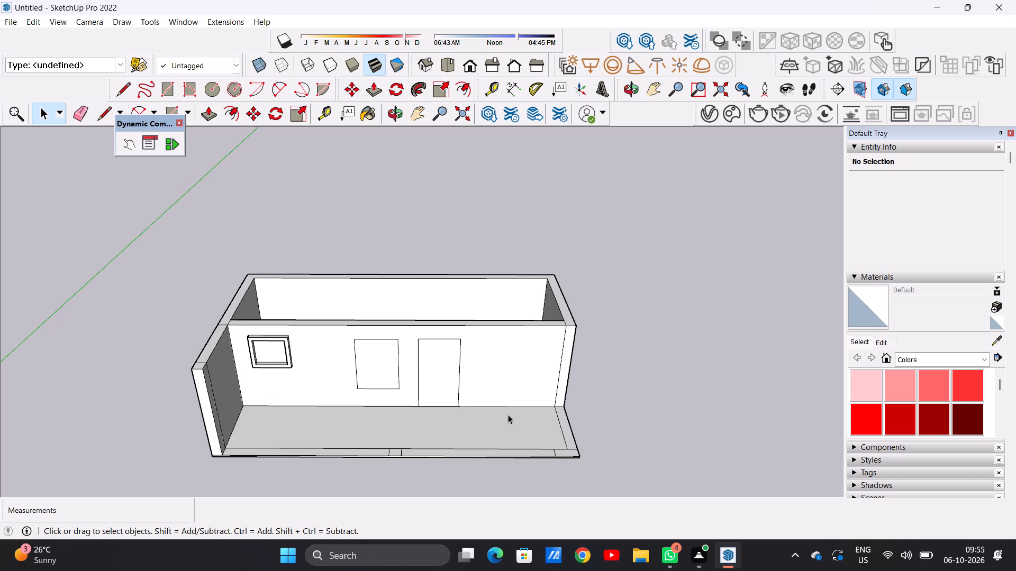
{"action": "scroll", "coordinate": [508, 415], "scroll_direction": "down", "scroll_amount": 1}
{"action": "middle_click_drag", "start_coordinate": [485, 415], "coordinate": [483, 475]}
{"action": "scroll", "coordinate": [530, 419], "scroll_direction": "up", "scroll_amount": 3}
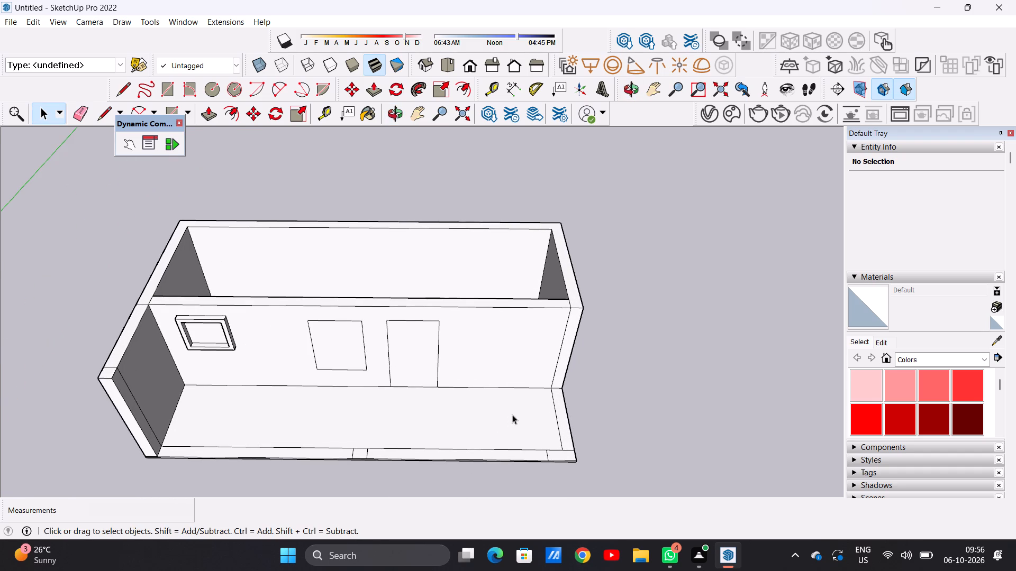
{"action": "scroll", "coordinate": [513, 415], "scroll_direction": "up", "scroll_amount": 1}
{"action": "scroll", "coordinate": [515, 395], "scroll_direction": "down", "scroll_amount": 2}
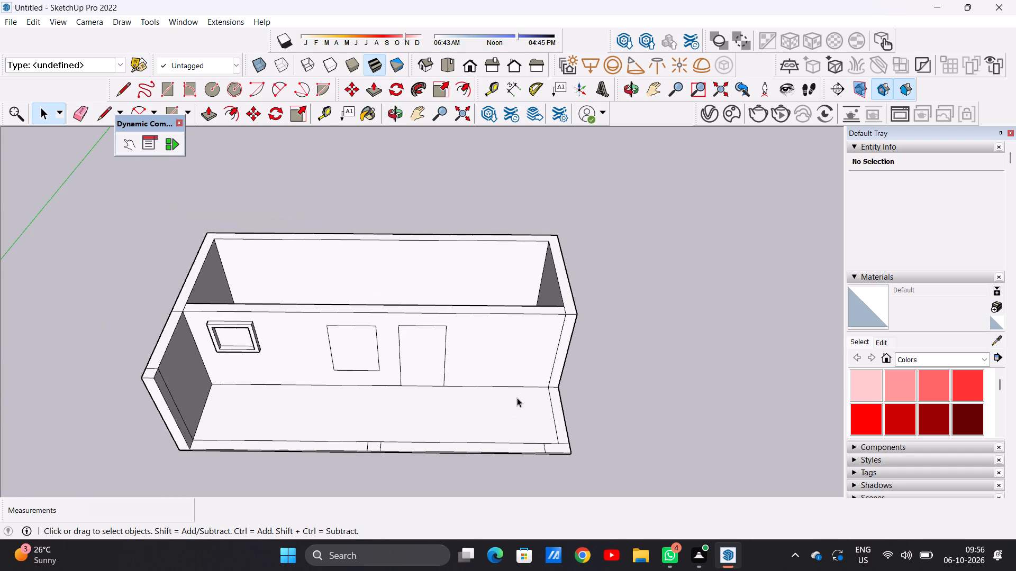
{"action": "scroll", "coordinate": [518, 398], "scroll_direction": "up", "scroll_amount": 2}
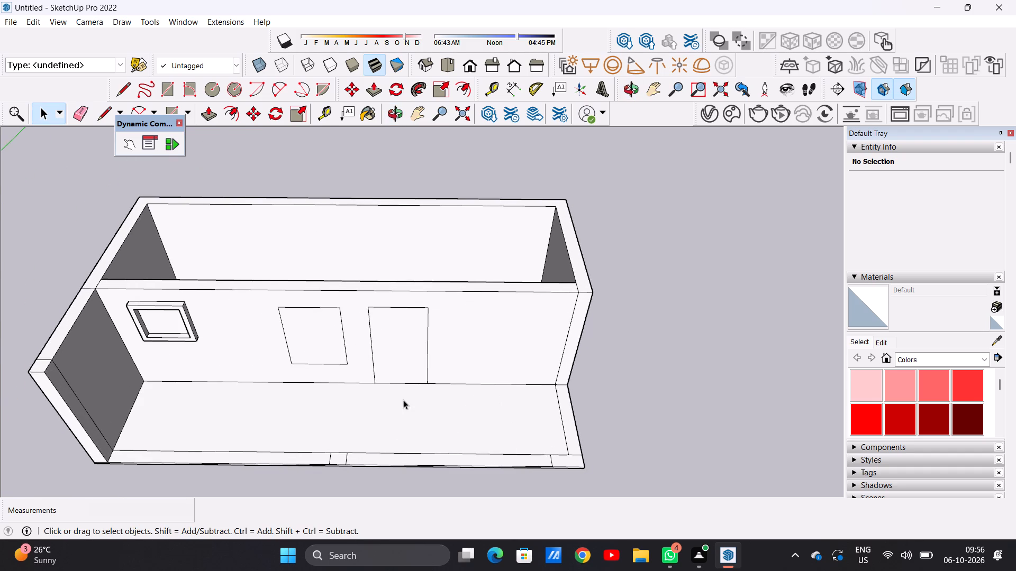
{"action": "scroll", "coordinate": [408, 400], "scroll_direction": "down", "scroll_amount": 4}
{"action": "middle_click_drag", "start_coordinate": [402, 395], "coordinate": [406, 395]}
{"action": "middle_click", "coordinate": [406, 397]}
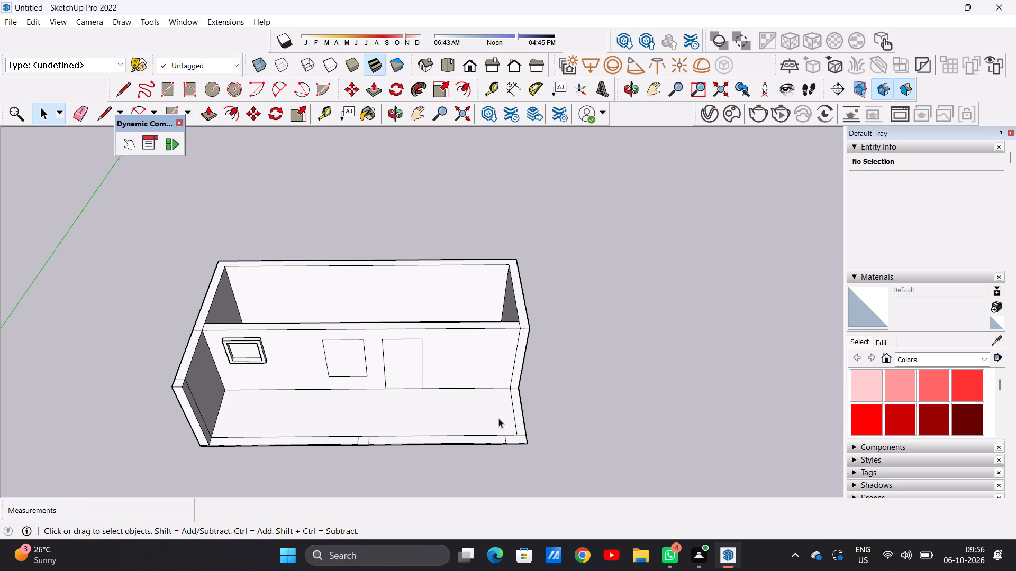
Draw a narrow strip outline about 38' 9" long by 3' 10" wide on the front floor, extending inward from the open short end's border line.
{"action": "key", "text": "l"}
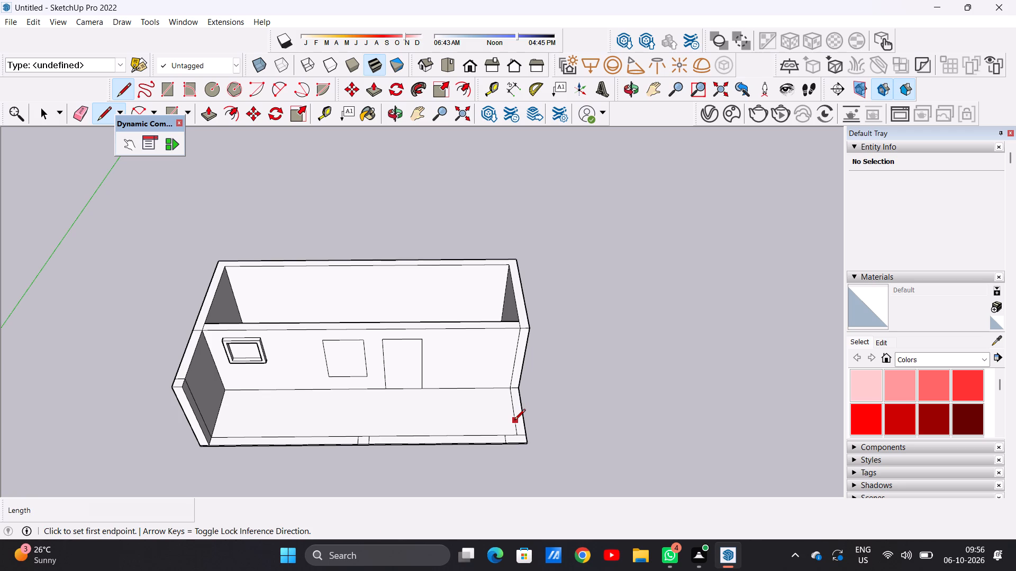
{"action": "left_click", "coordinate": [514, 421]}
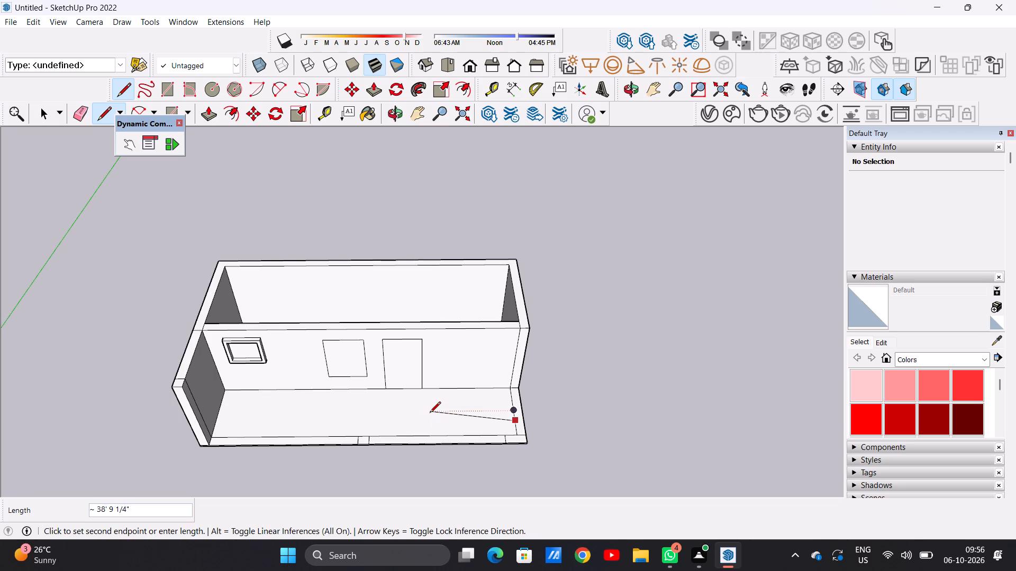
{"action": "left_click", "coordinate": [429, 416]}
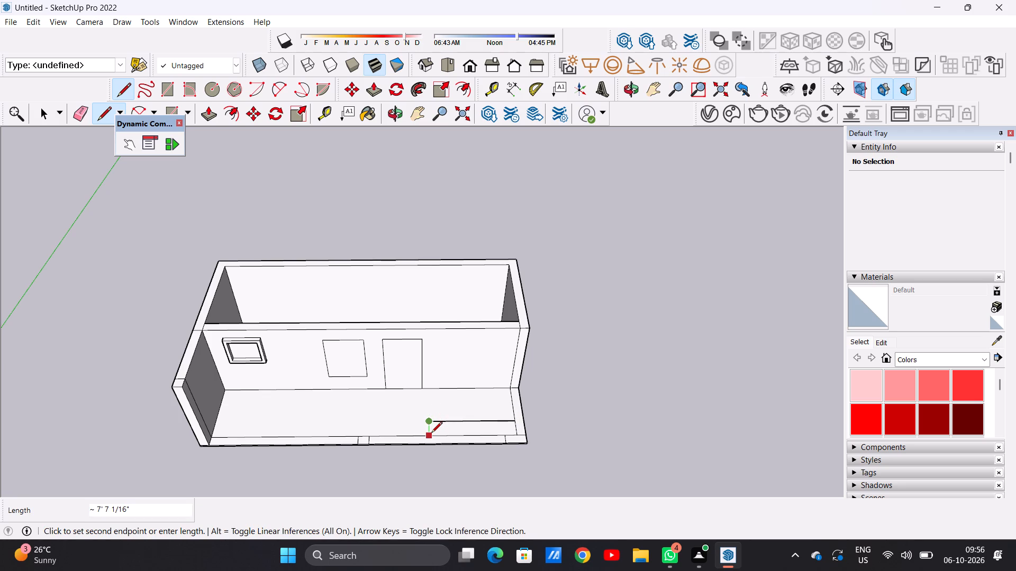
{"action": "scroll", "coordinate": [431, 434], "scroll_direction": "up", "scroll_amount": 14}
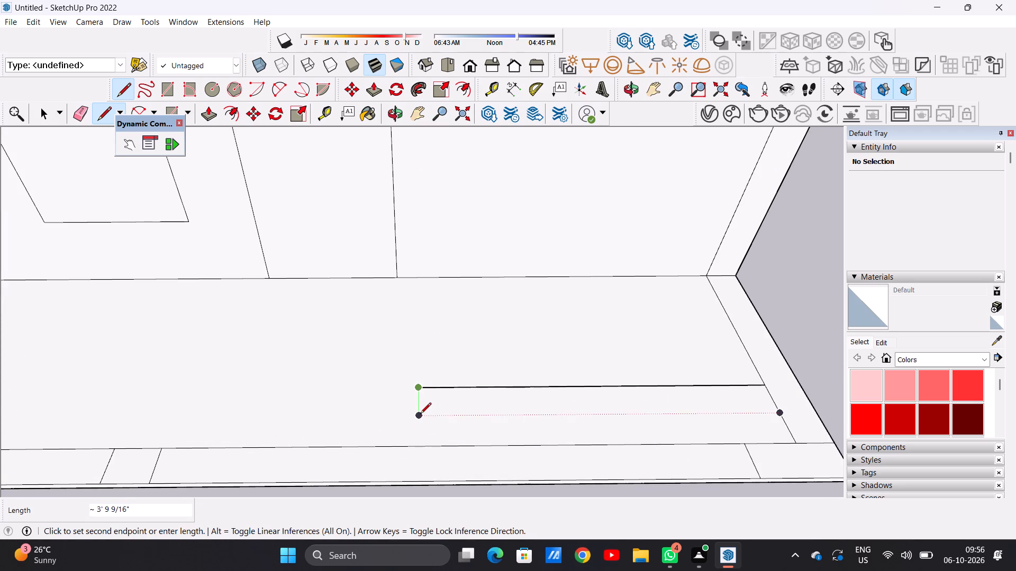
{"action": "left_click", "coordinate": [420, 415]}
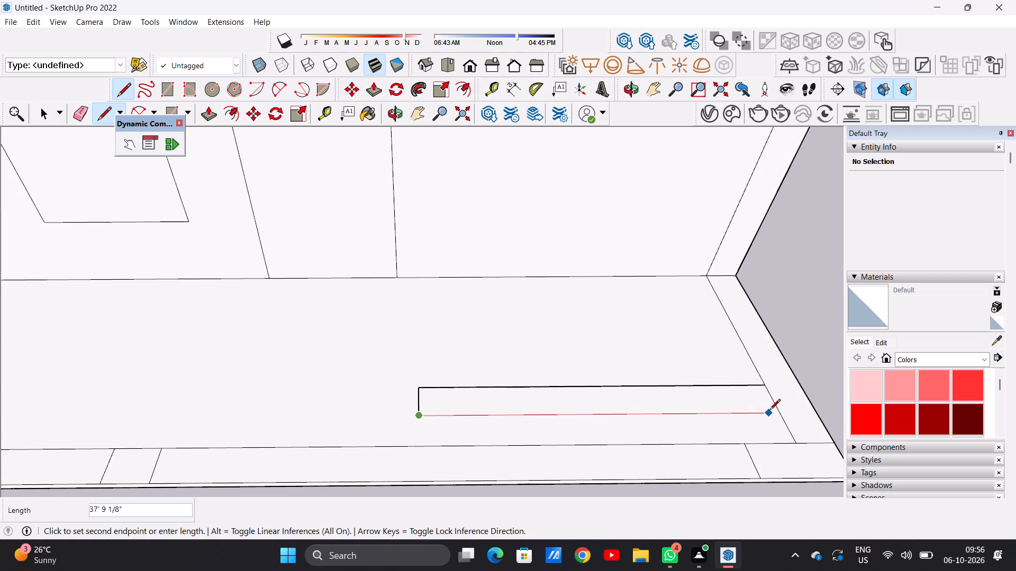
{"action": "left_click", "coordinate": [777, 410]}
{"action": "key", "text": "space"}
Push/Pull the narrow border face along the slab's open short end, beside the new floor strip.
{"action": "scroll", "coordinate": [334, 415], "scroll_direction": "down", "scroll_amount": 7}
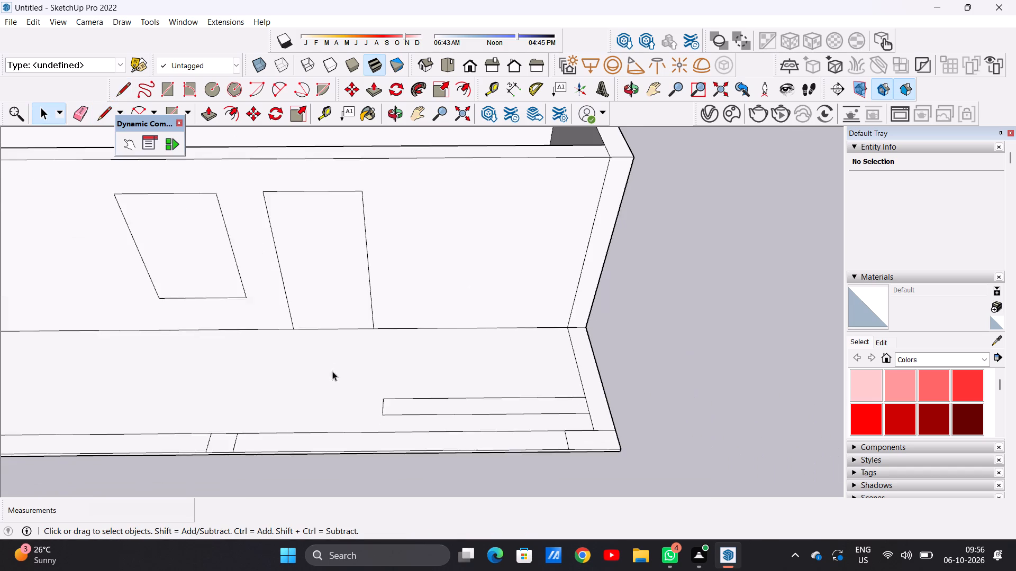
{"action": "scroll", "coordinate": [332, 371], "scroll_direction": "down", "scroll_amount": 13}
{"action": "scroll", "coordinate": [320, 357], "scroll_direction": "up", "scroll_amount": 5}
{"action": "scroll", "coordinate": [425, 379], "scroll_direction": "down", "scroll_amount": 3}
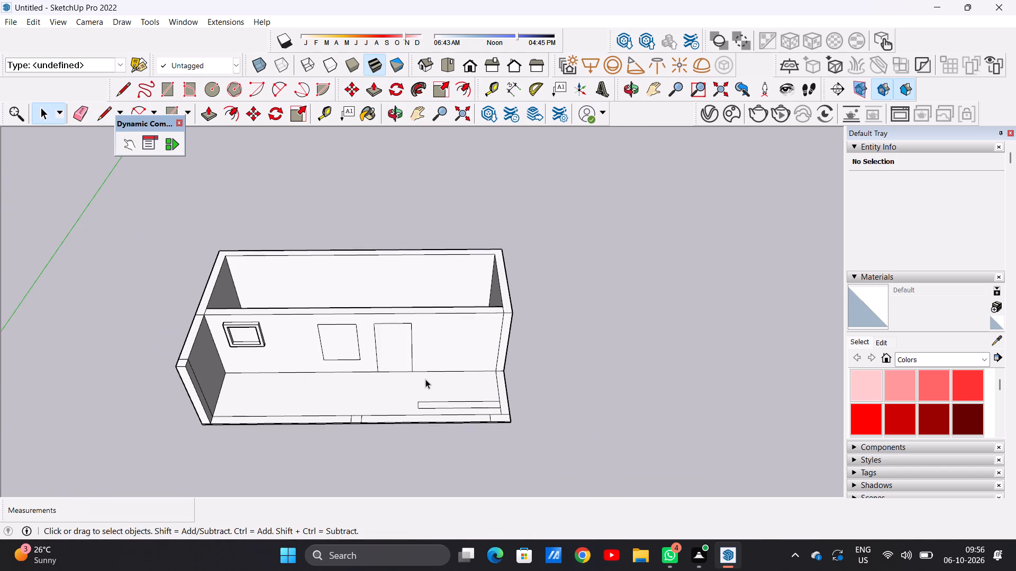
{"action": "middle_click_drag", "start_coordinate": [441, 434], "coordinate": [444, 414]}
{"action": "scroll", "coordinate": [453, 415], "scroll_direction": "up", "scroll_amount": 1}
{"action": "scroll", "coordinate": [464, 414], "scroll_direction": "down", "scroll_amount": 3}
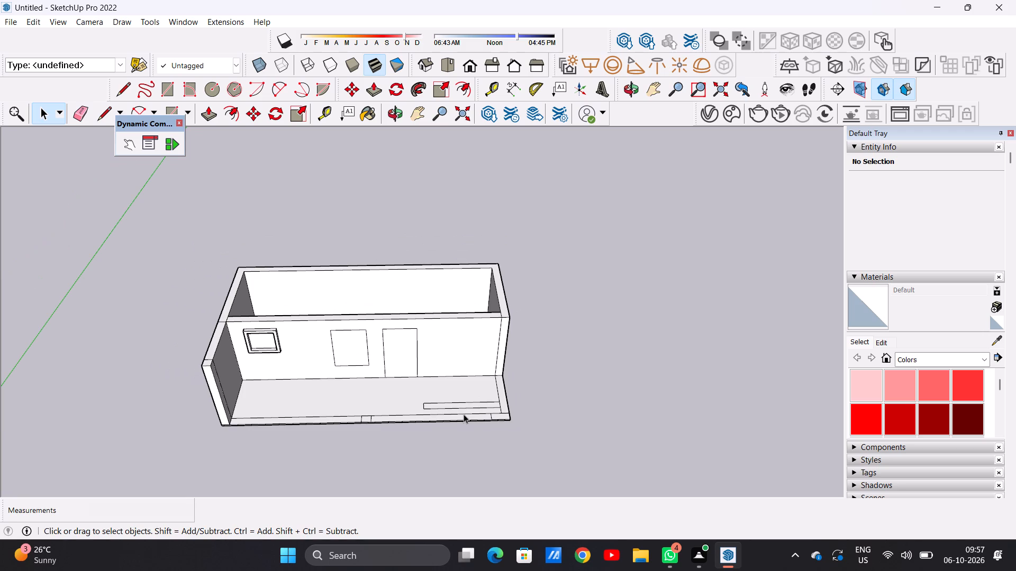
{"action": "scroll", "coordinate": [466, 411], "scroll_direction": "down", "scroll_amount": 3}
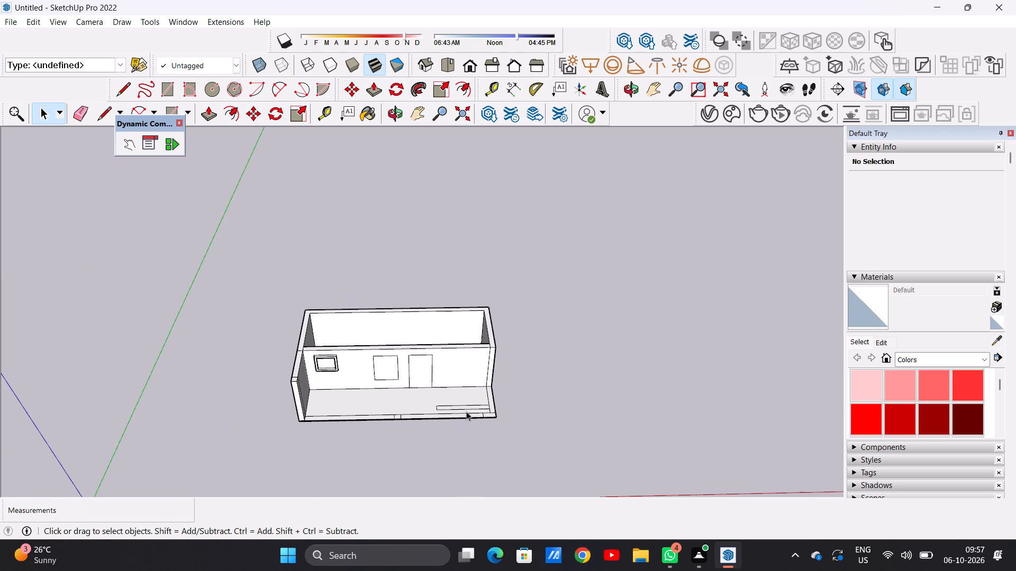
{"action": "scroll", "coordinate": [496, 412], "scroll_direction": "up", "scroll_amount": 3}
{"action": "middle_click_drag", "start_coordinate": [492, 412], "coordinate": [376, 407]}
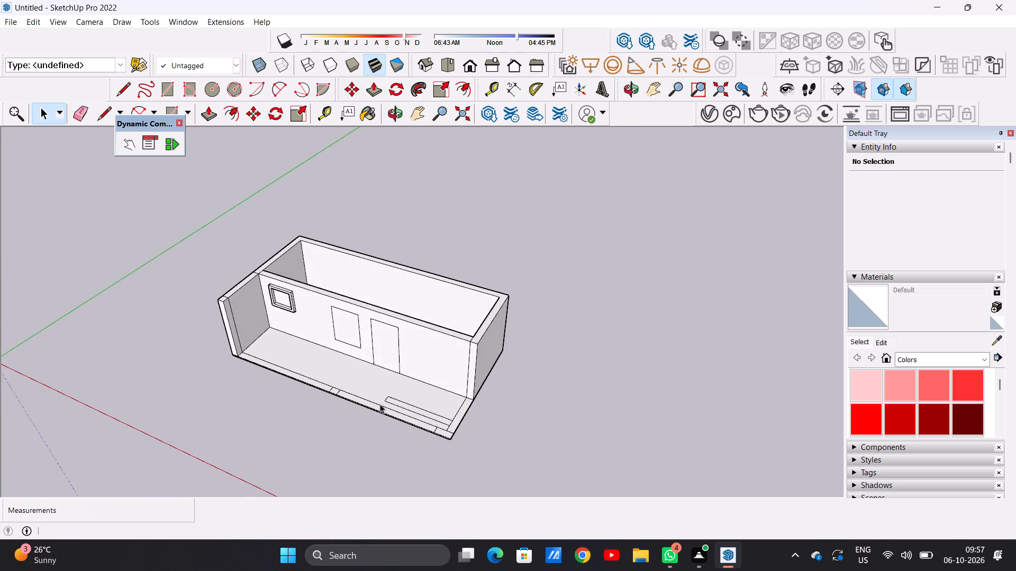
{"action": "scroll", "coordinate": [446, 403], "scroll_direction": "up", "scroll_amount": 3}
{"action": "key", "text": "p"}
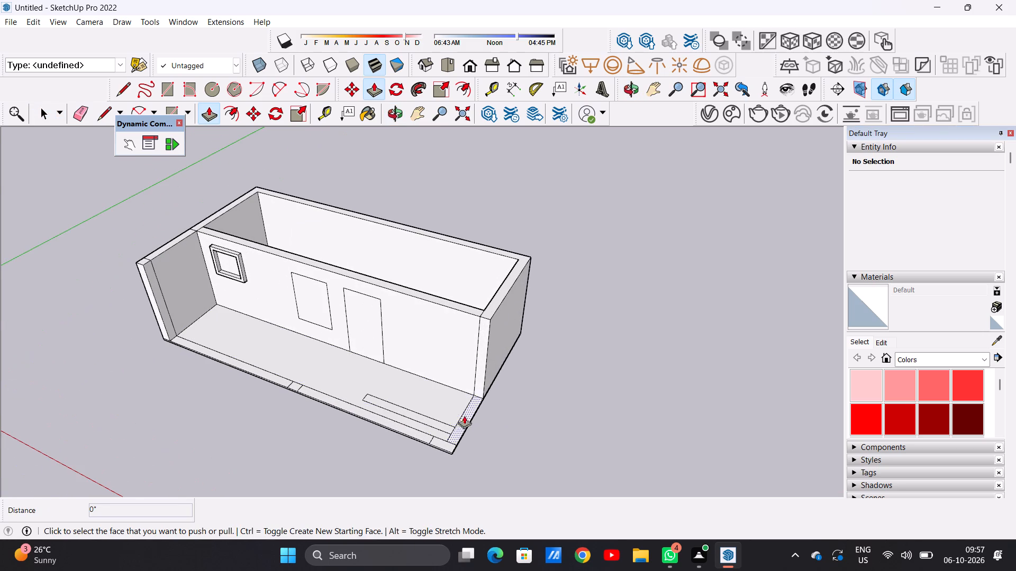
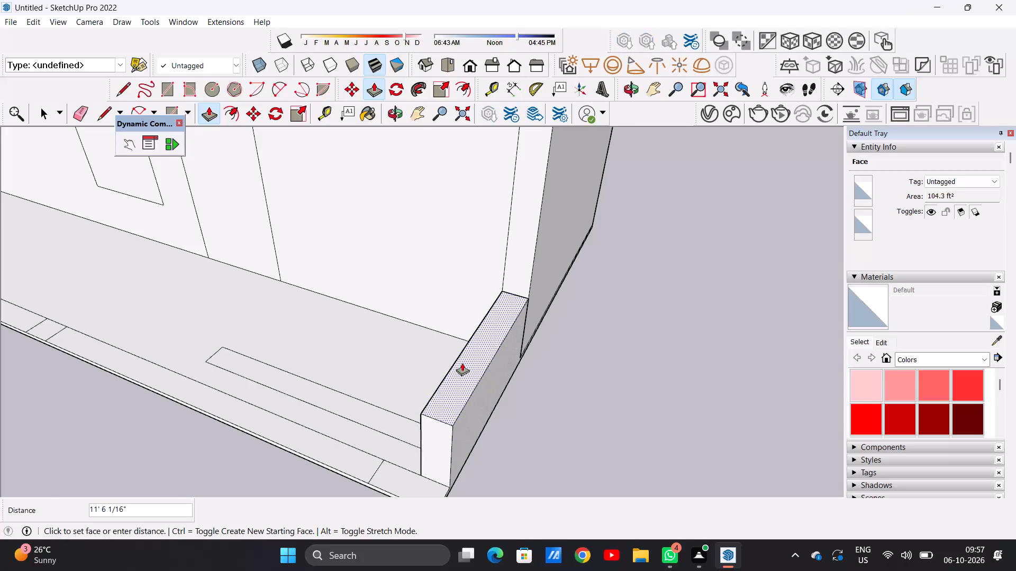
Raise the border face at the slab's open short end about 40' 11", level with the tops of the existing walls.
{"action": "scroll", "coordinate": [462, 363], "scroll_direction": "down", "scroll_amount": 11}
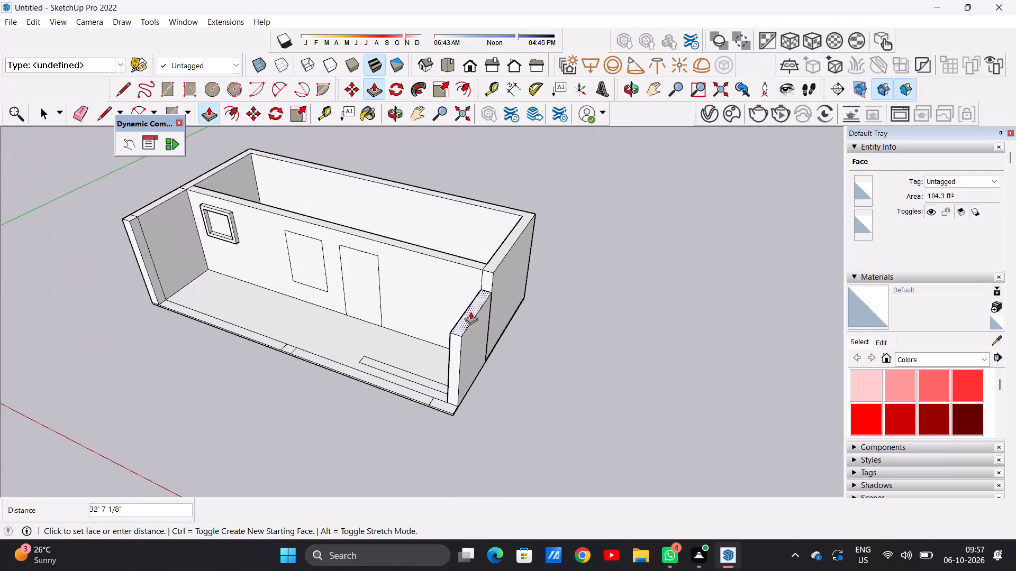
{"action": "left_click", "coordinate": [494, 272]}
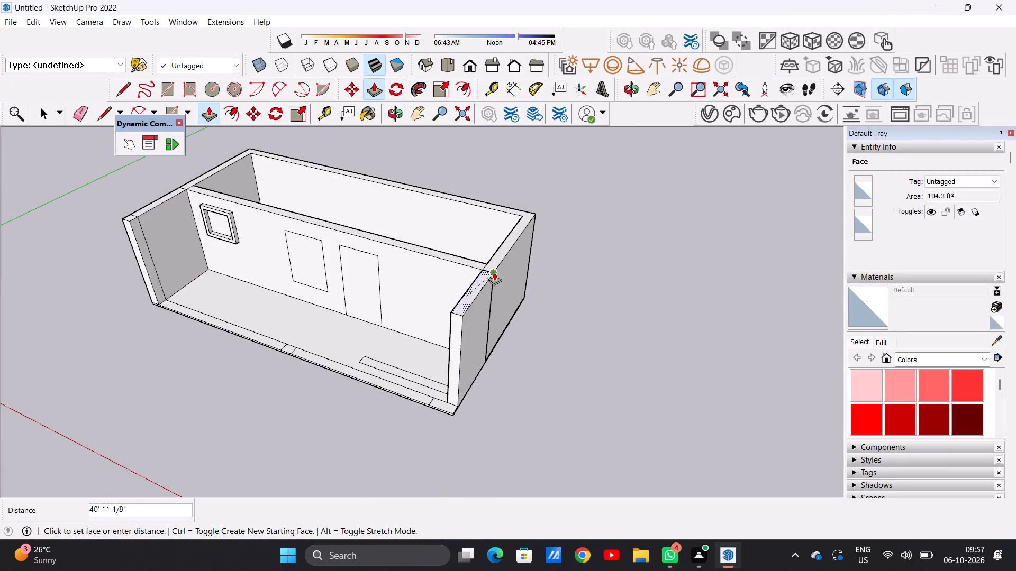
{"action": "key", "text": "space"}
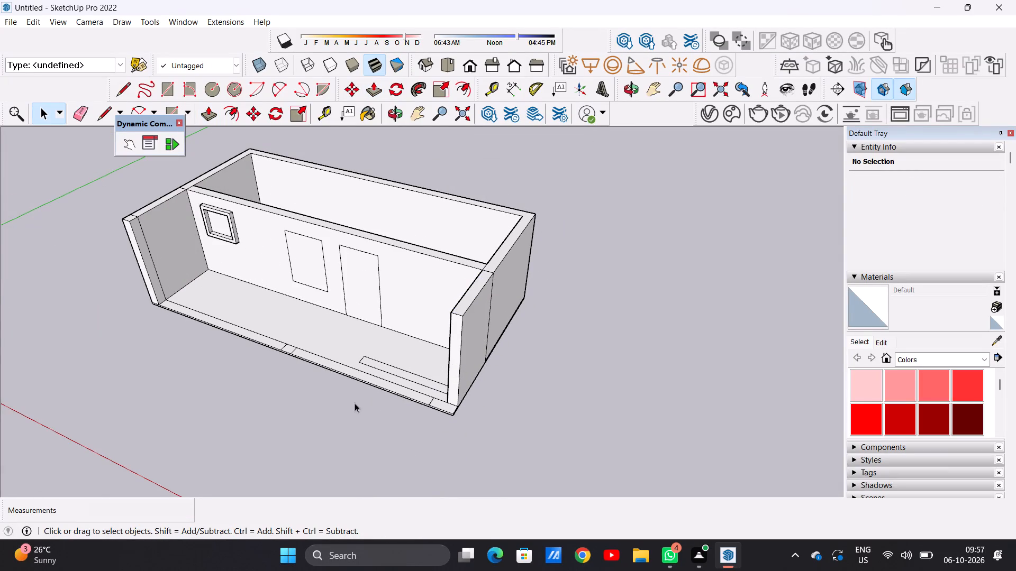
Delete the bottom edge of the second window outline, the one beside the door outline on the long wall.
{"action": "scroll", "coordinate": [389, 374], "scroll_direction": "down", "scroll_amount": 8}
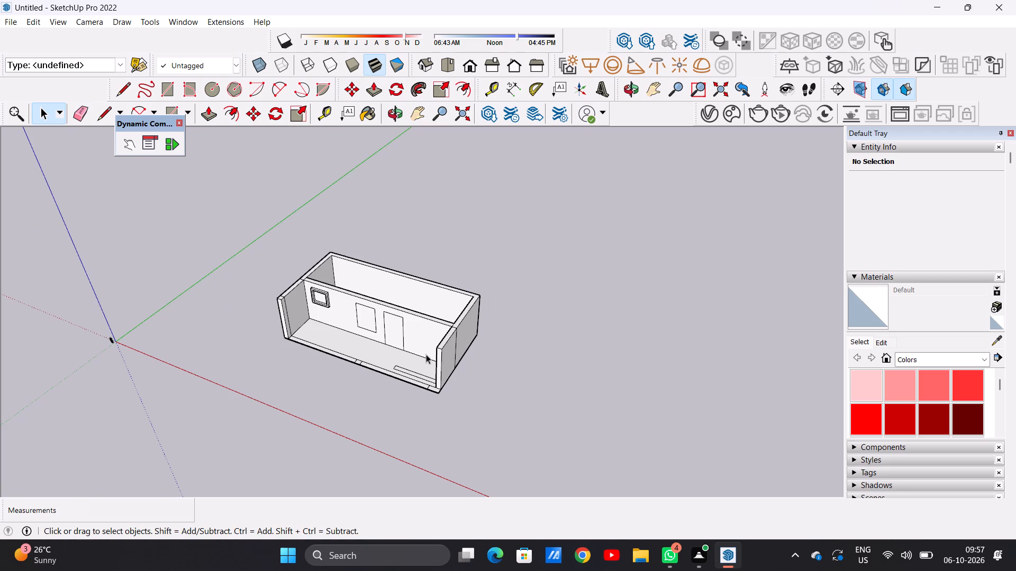
{"action": "scroll", "coordinate": [426, 354], "scroll_direction": "down", "scroll_amount": 5}
{"action": "middle_click_drag", "start_coordinate": [402, 357], "coordinate": [508, 337]}
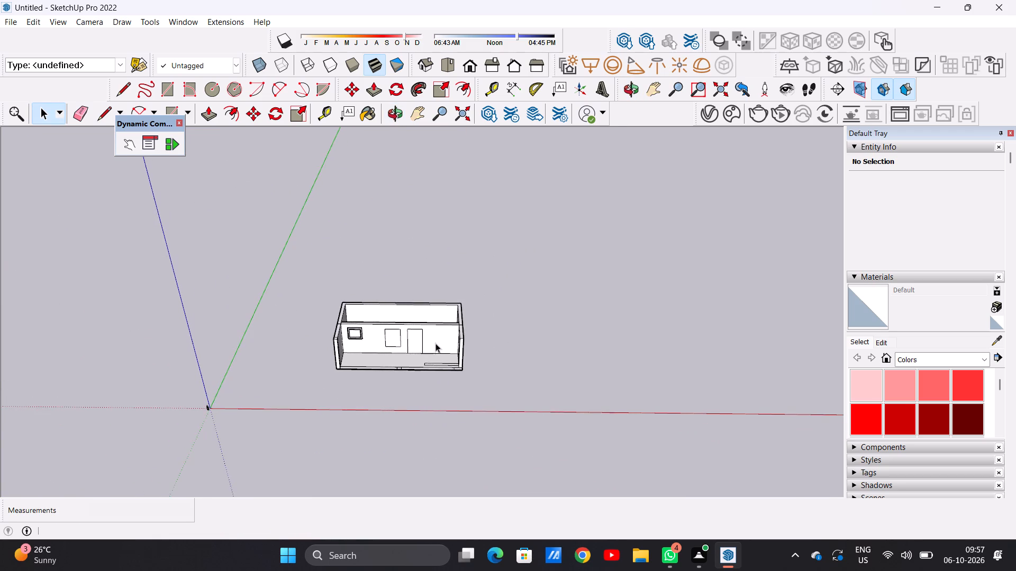
{"action": "scroll", "coordinate": [391, 349], "scroll_direction": "up", "scroll_amount": 7}
{"action": "scroll", "coordinate": [437, 344], "scroll_direction": "up", "scroll_amount": 1}
{"action": "middle_click_drag", "start_coordinate": [437, 344], "coordinate": [440, 319]}
{"action": "scroll", "coordinate": [440, 319], "scroll_direction": "up", "scroll_amount": 3}
{"action": "middle_click_drag", "start_coordinate": [434, 319], "coordinate": [377, 342]}
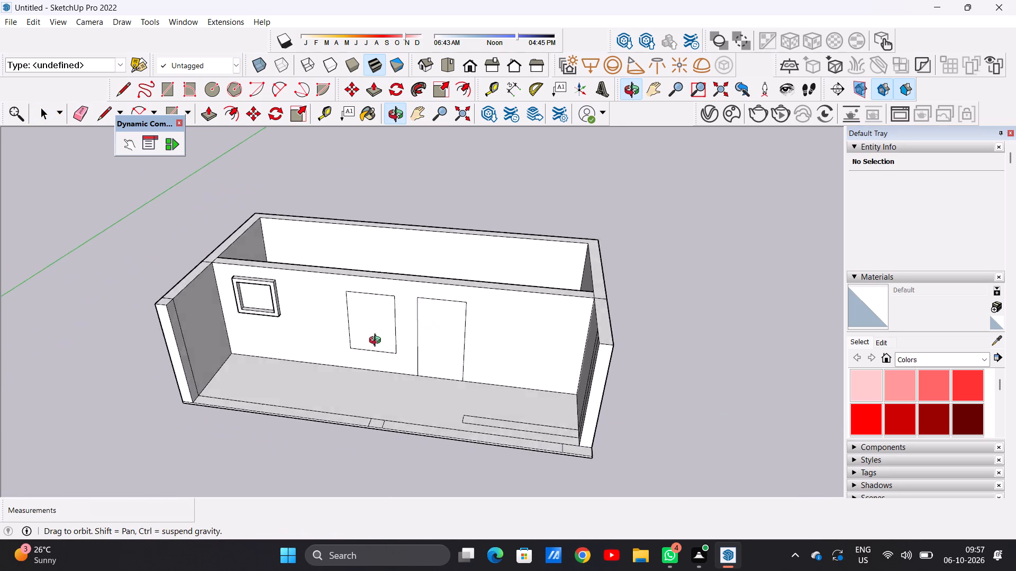
{"action": "middle_click_drag", "start_coordinate": [377, 342], "coordinate": [341, 357]}
{"action": "scroll", "coordinate": [362, 301], "scroll_direction": "up", "scroll_amount": 5}
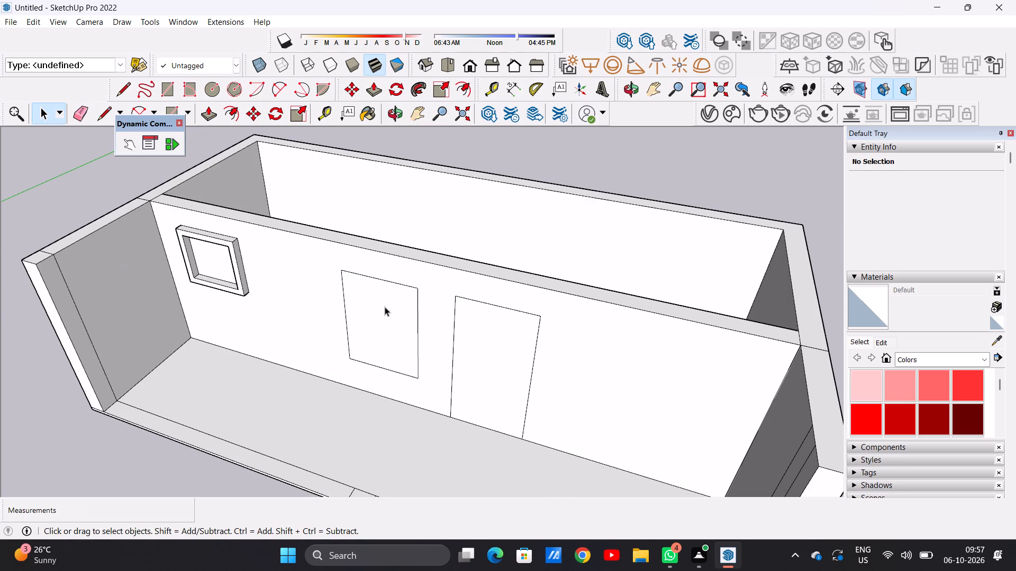
{"action": "scroll", "coordinate": [385, 307], "scroll_direction": "up", "scroll_amount": 1}
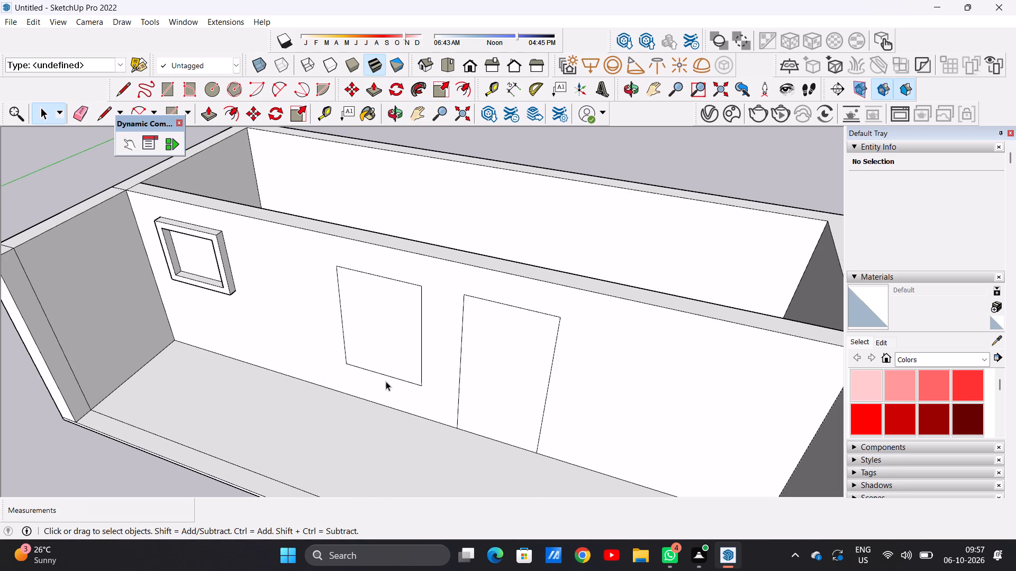
{"action": "left_click", "coordinate": [384, 373]}
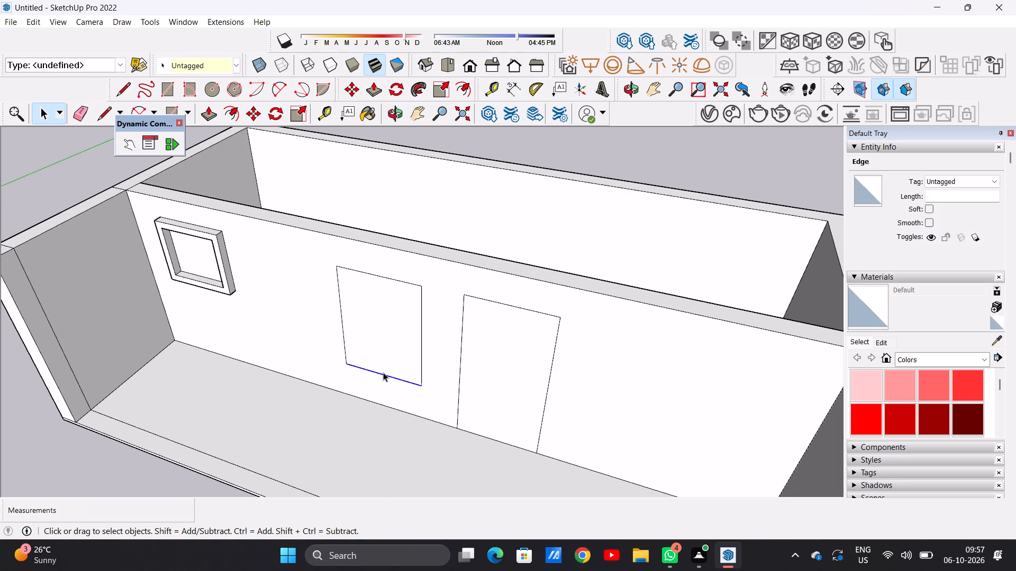
{"action": "key", "text": "Delete"}
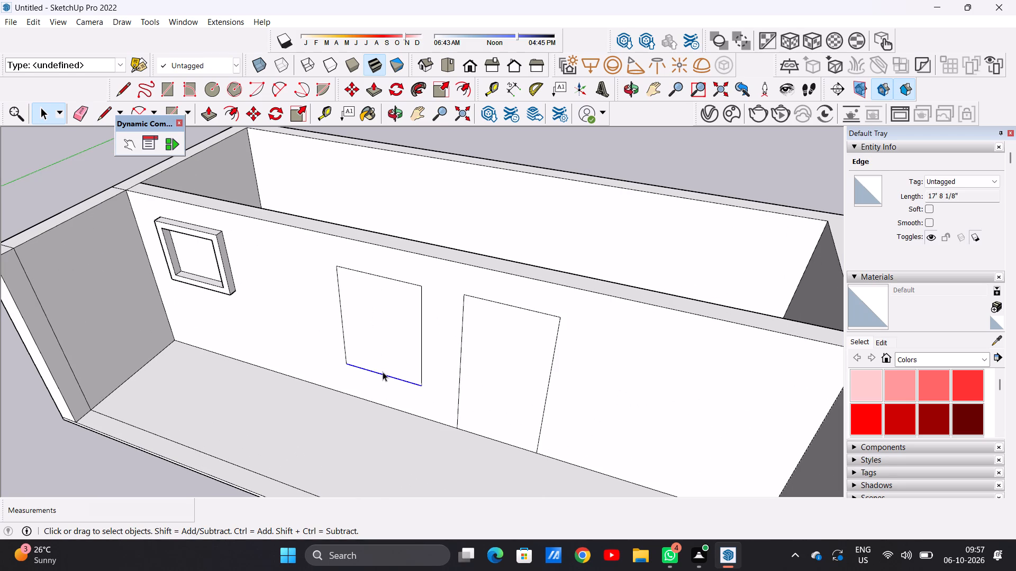
Draw a new horizontal bottom line between the second window outline's two sides, a little above their lower ends.
{"action": "key", "text": "l"}
{"action": "scroll", "coordinate": [360, 338], "scroll_direction": "up", "scroll_amount": 6}
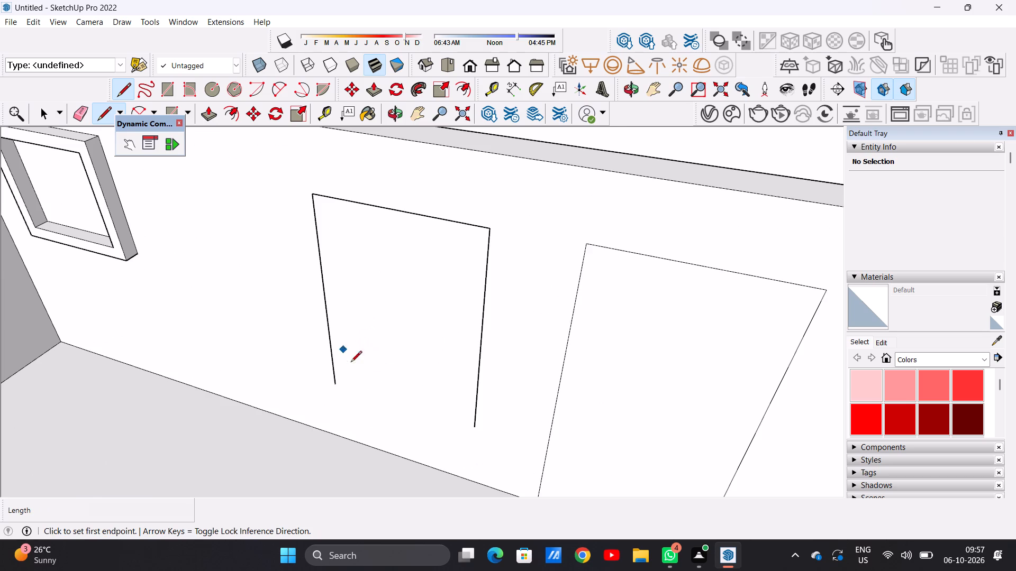
{"action": "scroll", "coordinate": [378, 400], "scroll_direction": "down", "scroll_amount": 9}
{"action": "middle_click_drag", "start_coordinate": [381, 414], "coordinate": [458, 340]}
{"action": "scroll", "coordinate": [456, 351], "scroll_direction": "up", "scroll_amount": 6}
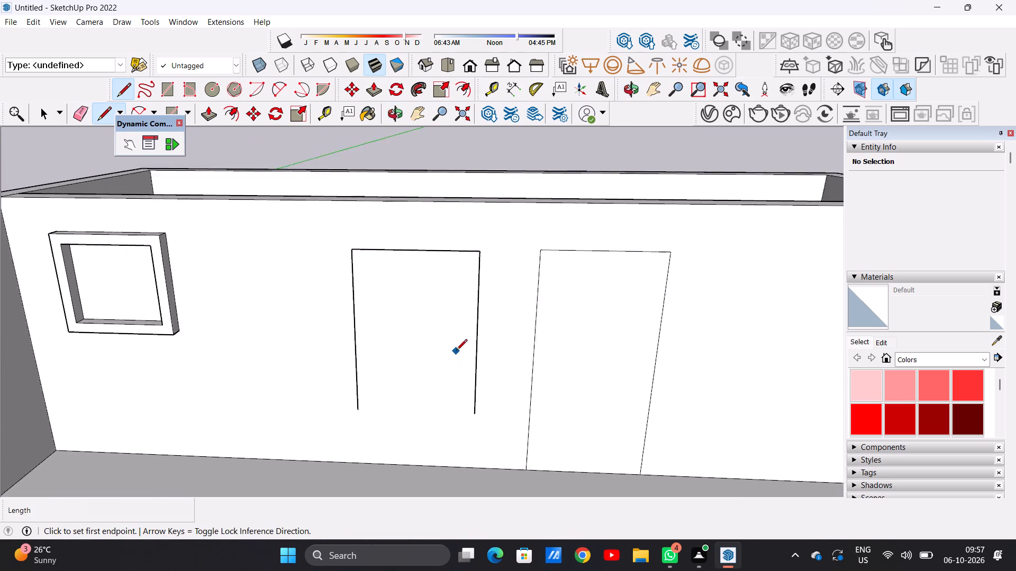
{"action": "left_click", "coordinate": [348, 375]}
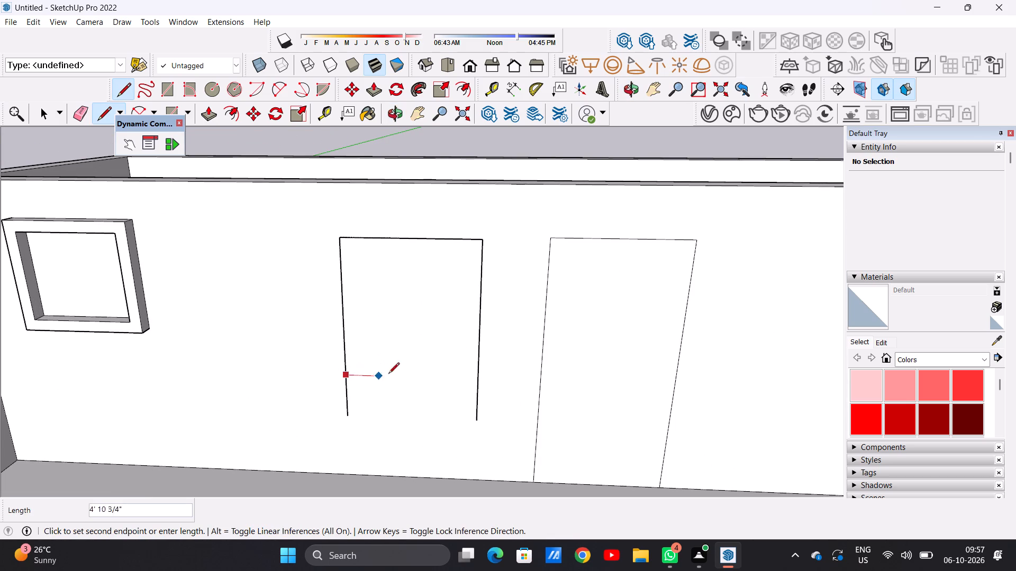
{"action": "left_click", "coordinate": [477, 376]}
{"action": "key", "text": "space"}
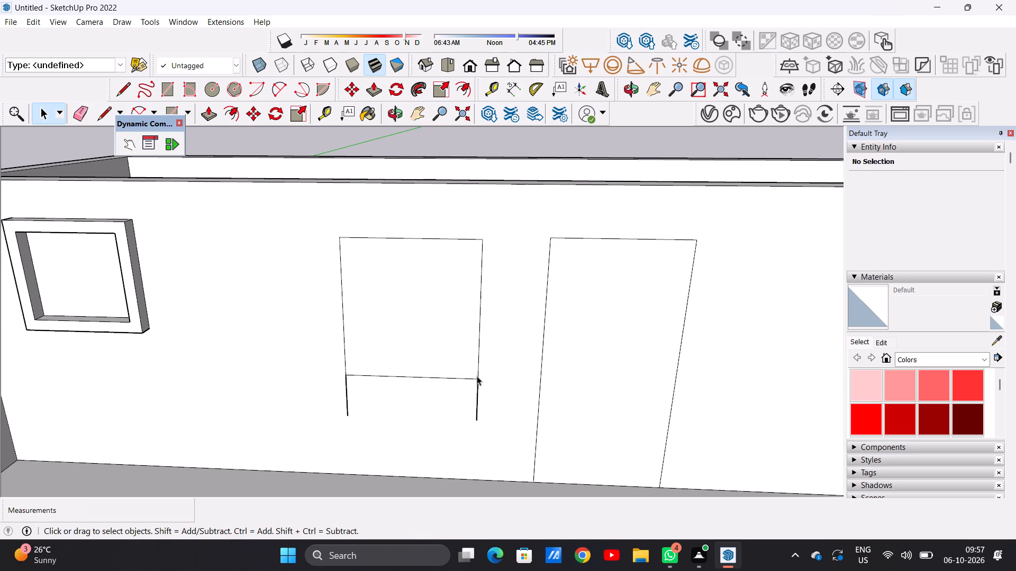
Erase the two leftover vertical line stubs below the second window outline's new bottom line.
{"action": "key", "text": "e"}
{"action": "left_click", "coordinate": [478, 398]}
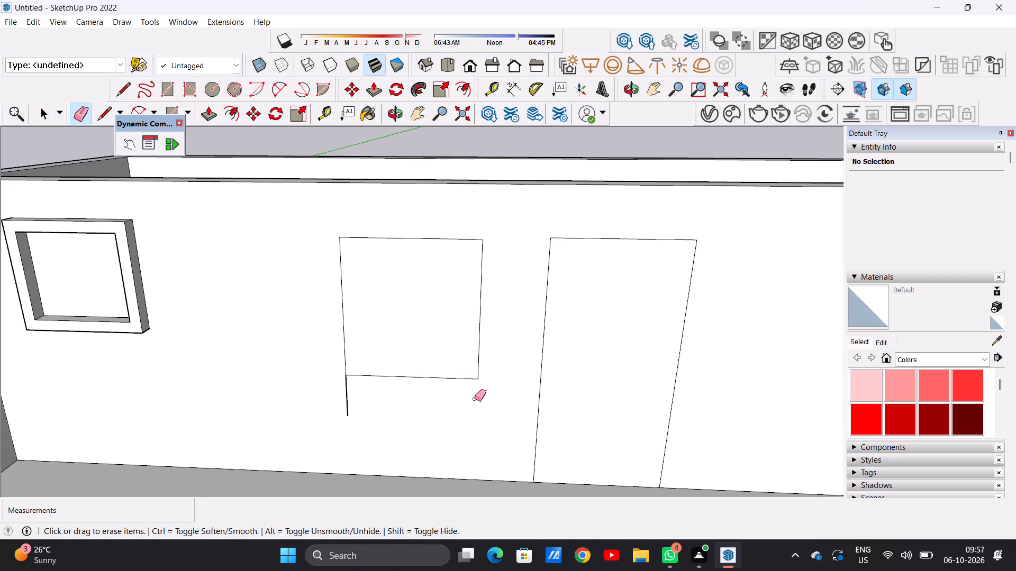
{"action": "left_click", "coordinate": [345, 397]}
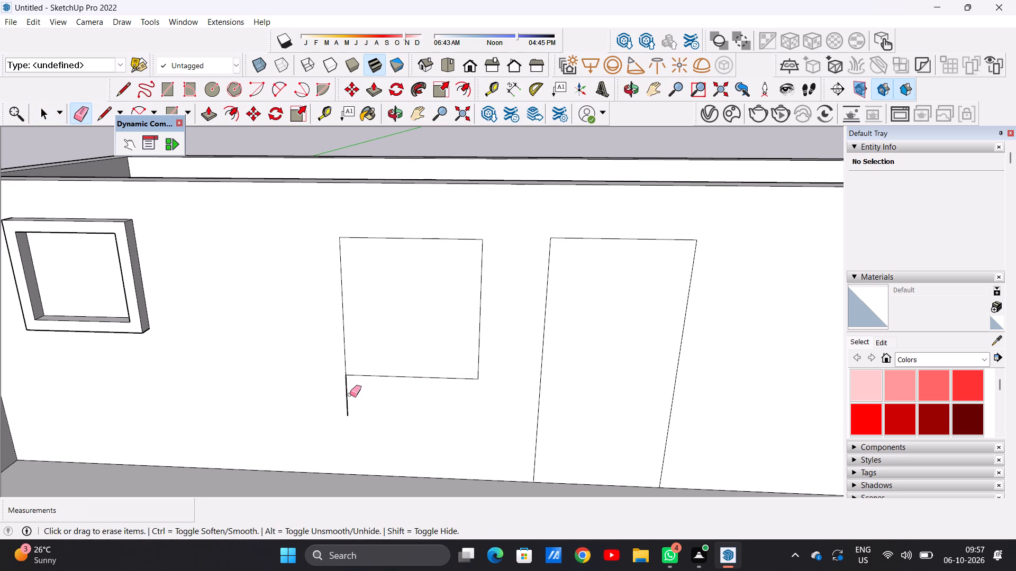
{"action": "left_click", "coordinate": [348, 397]}
{"action": "left_click", "coordinate": [347, 399]}
{"action": "key", "text": "space"}
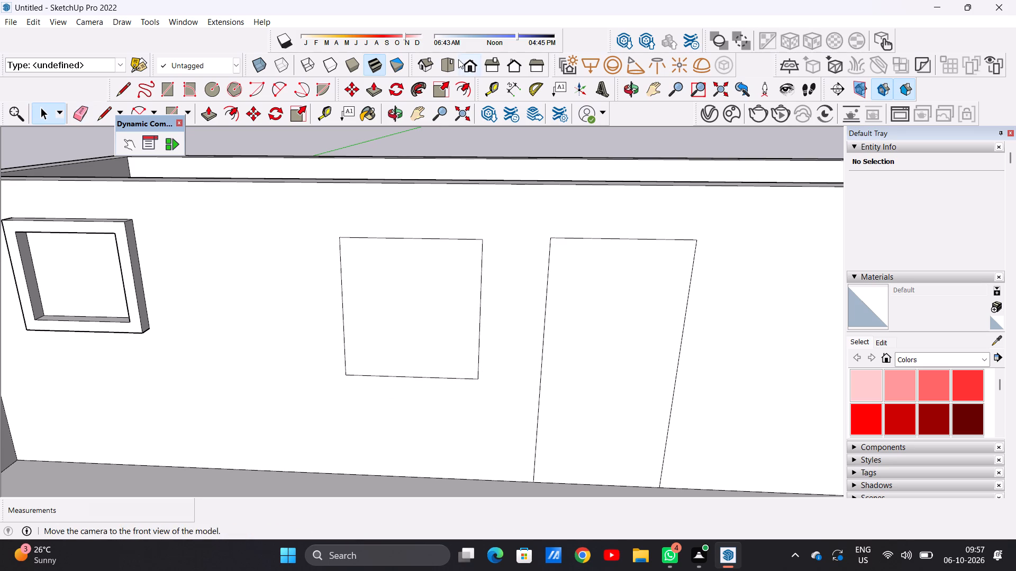
Push/Pull the second window's face through the full thickness of the long wall to cut an opening.
{"action": "left_click", "coordinate": [444, 60]}
{"action": "scroll", "coordinate": [458, 327], "scroll_direction": "down", "scroll_amount": 5}
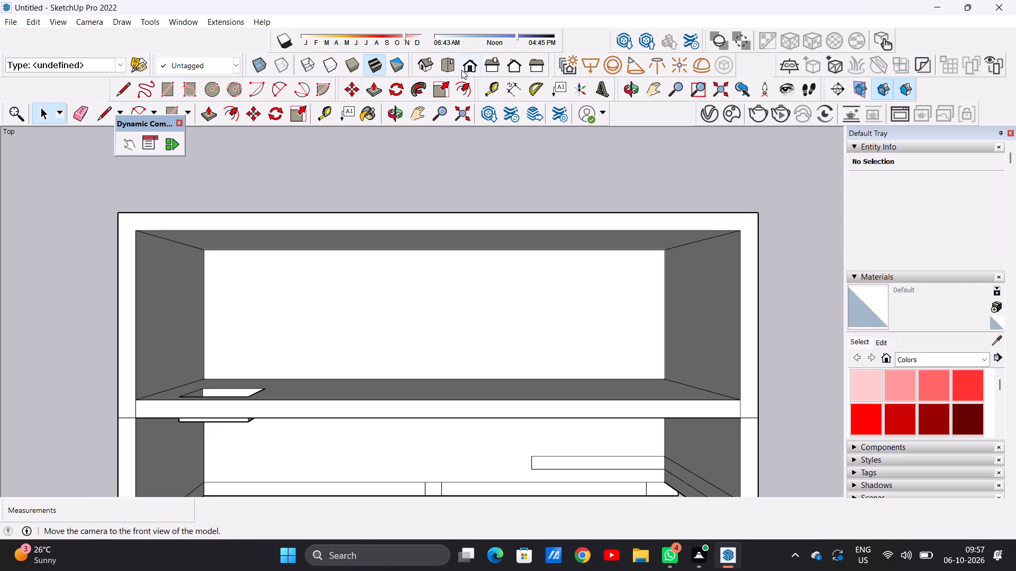
{"action": "left_click", "coordinate": [465, 68]}
{"action": "scroll", "coordinate": [430, 241], "scroll_direction": "down", "scroll_amount": 3}
{"action": "scroll", "coordinate": [447, 253], "scroll_direction": "up", "scroll_amount": 6}
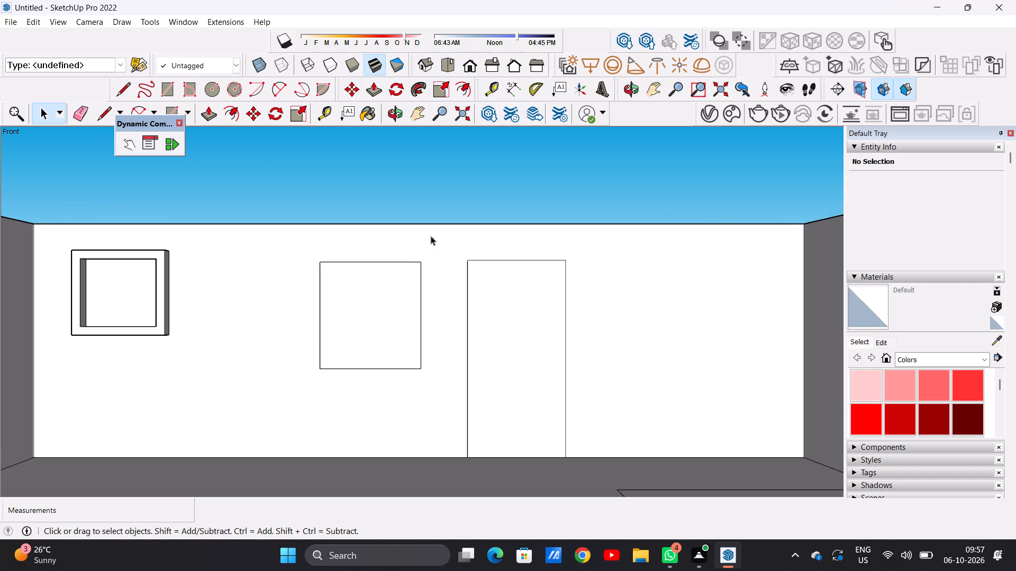
{"action": "middle_click_drag", "start_coordinate": [417, 281], "coordinate": [316, 410]}
{"action": "scroll", "coordinate": [360, 314], "scroll_direction": "up", "scroll_amount": 2}
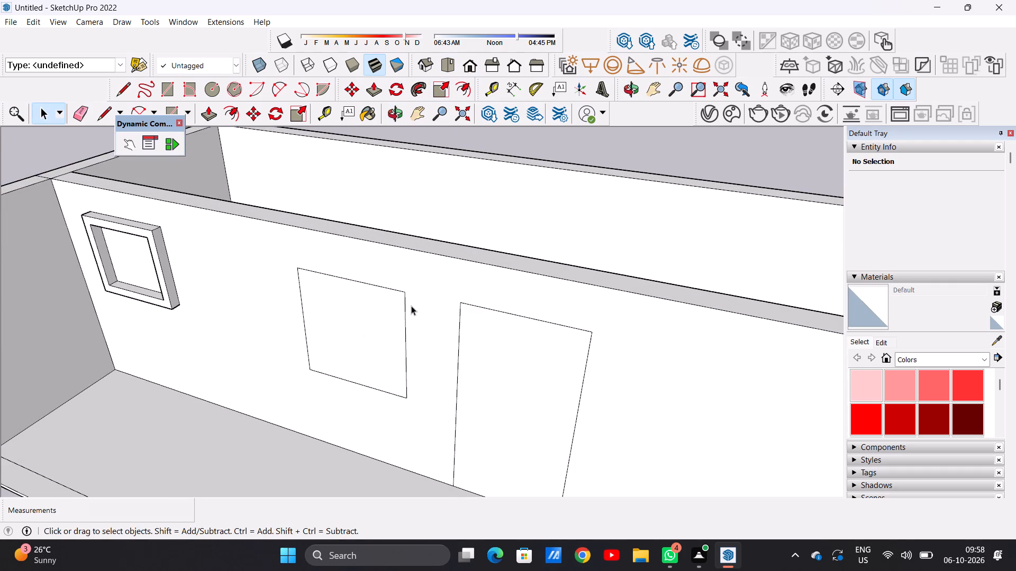
{"action": "middle_click_drag", "start_coordinate": [412, 303], "coordinate": [334, 355]}
{"action": "scroll", "coordinate": [326, 331], "scroll_direction": "up", "scroll_amount": 6}
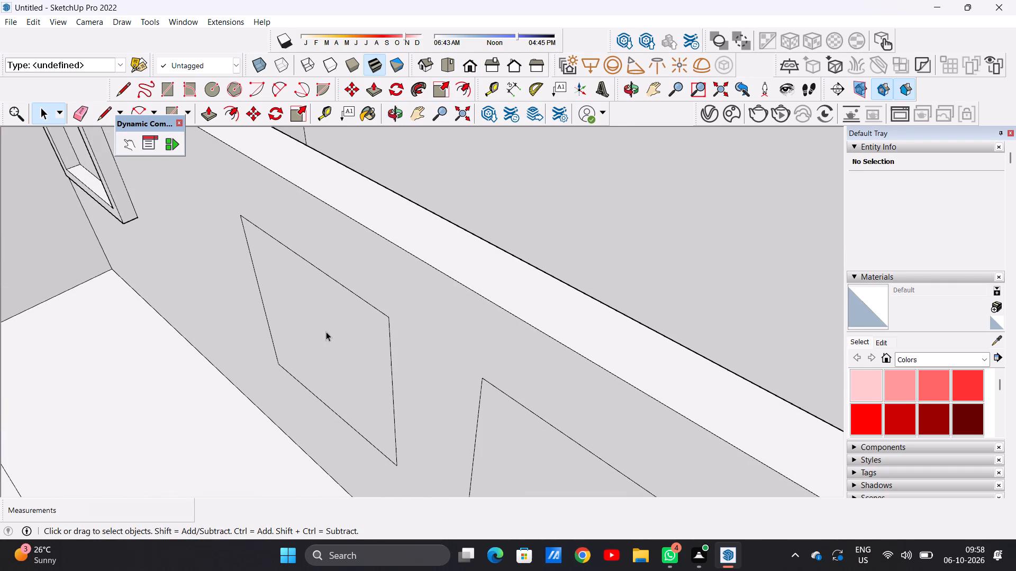
{"action": "key", "text": "p"}
{"action": "left_click", "coordinate": [327, 330]}
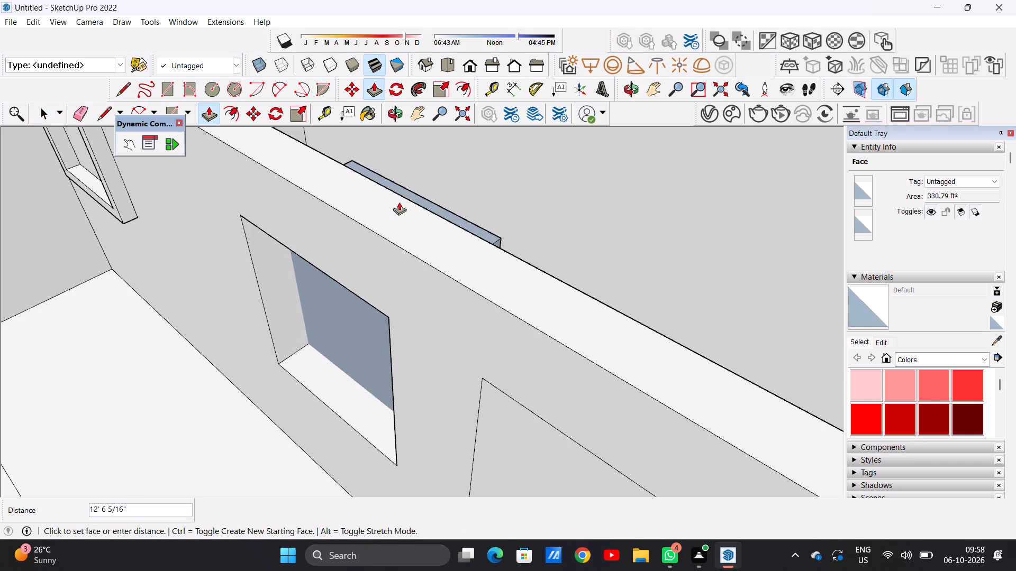
{"action": "left_click", "coordinate": [403, 195]}
Push/Pull the door face through the full thickness of the long wall to cut the doorway.
{"action": "scroll", "coordinate": [375, 264], "scroll_direction": "down", "scroll_amount": 6}
{"action": "scroll", "coordinate": [471, 400], "scroll_direction": "up", "scroll_amount": 6}
{"action": "left_click", "coordinate": [476, 375]}
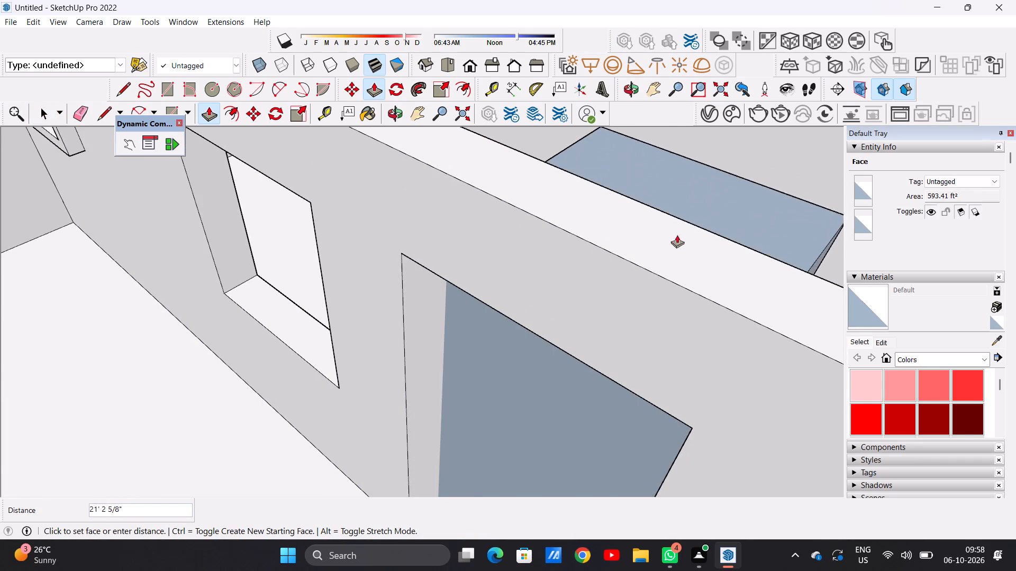
{"action": "left_click", "coordinate": [702, 231]}
{"action": "key", "text": "space"}
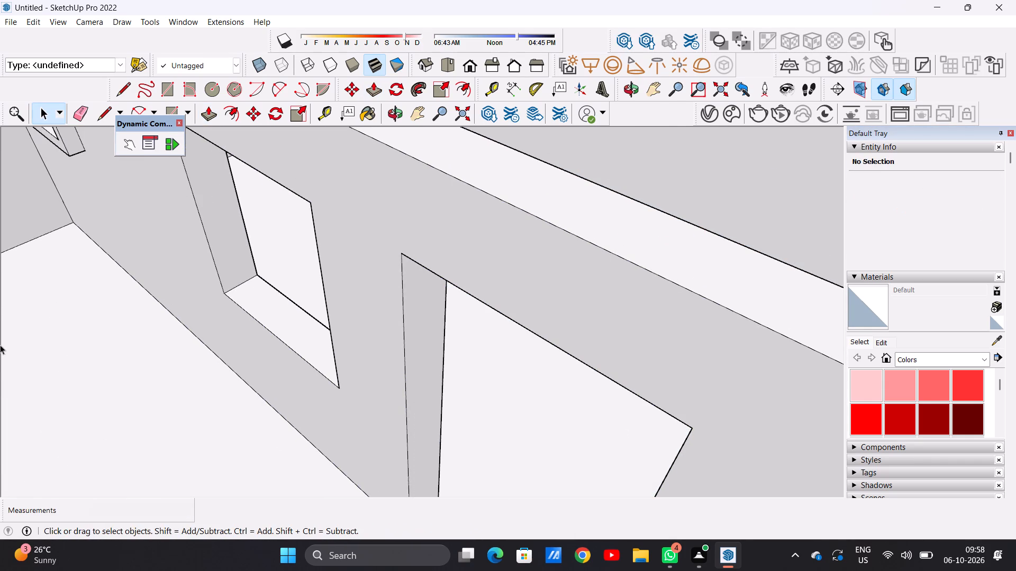
Examine the new window and door openings and the whole building from several angles and distances.
{"action": "scroll", "coordinate": [397, 417], "scroll_direction": "down", "scroll_amount": 11}
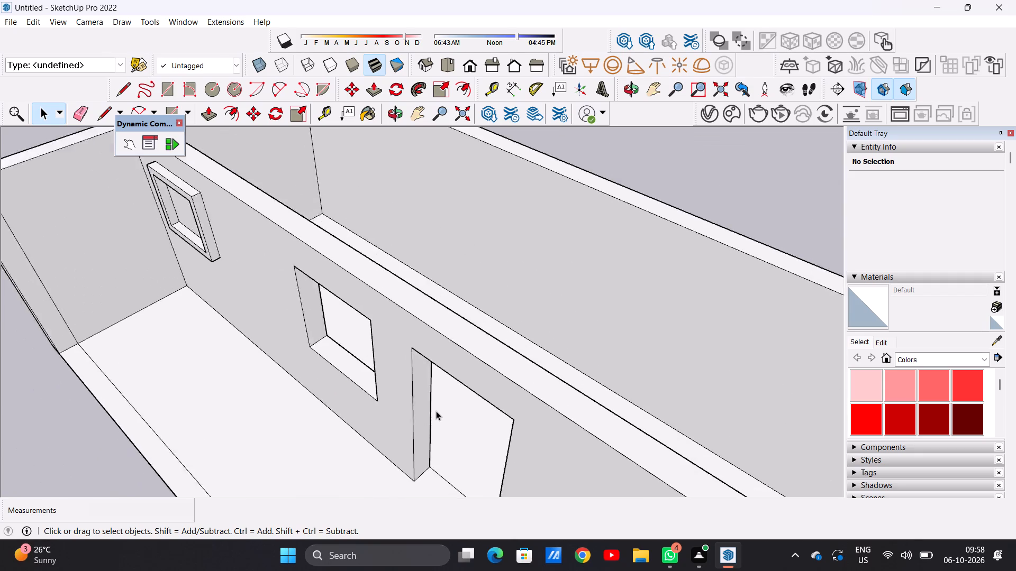
{"action": "scroll", "coordinate": [436, 411], "scroll_direction": "down", "scroll_amount": 9}
{"action": "middle_click_drag", "start_coordinate": [375, 419], "coordinate": [541, 311]}
{"action": "scroll", "coordinate": [558, 351], "scroll_direction": "up", "scroll_amount": 4}
{"action": "middle_click_drag", "start_coordinate": [472, 363], "coordinate": [483, 441]}
{"action": "scroll", "coordinate": [429, 344], "scroll_direction": "up", "scroll_amount": 4}
{"action": "middle_click_drag", "start_coordinate": [418, 399], "coordinate": [418, 336]}
{"action": "scroll", "coordinate": [372, 397], "scroll_direction": "down", "scroll_amount": 4}
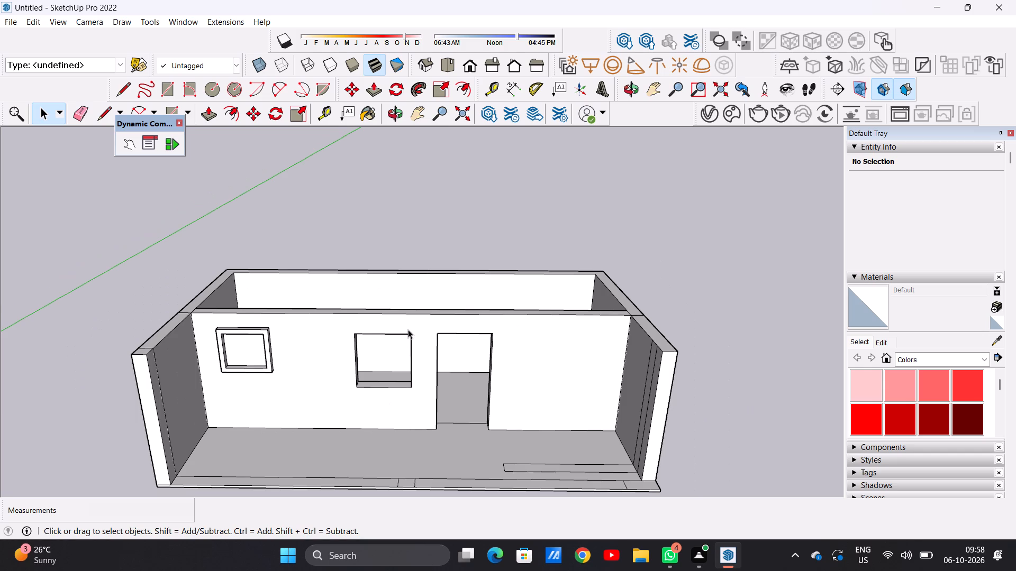
{"action": "scroll", "coordinate": [408, 329], "scroll_direction": "up", "scroll_amount": 2}
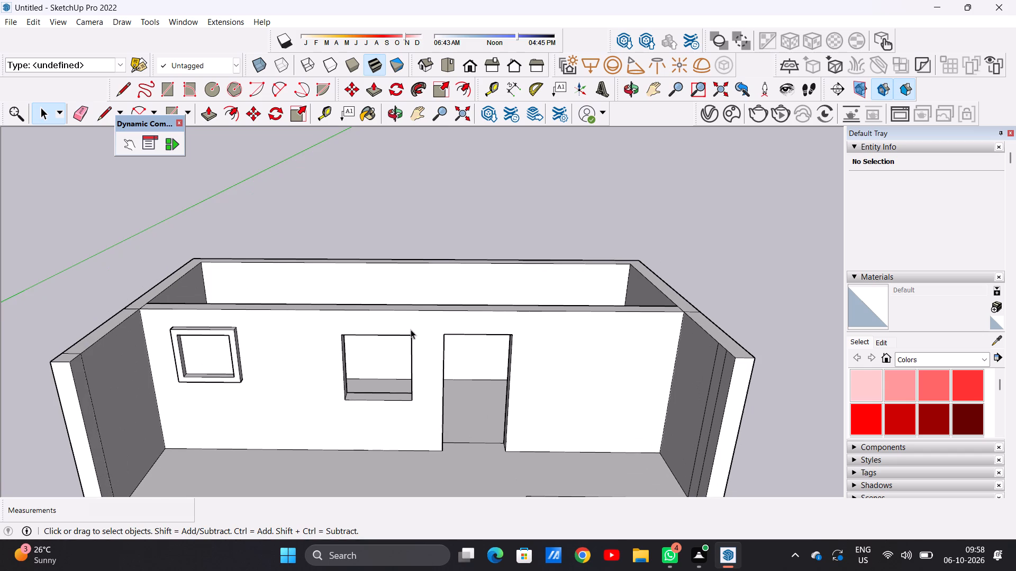
{"action": "scroll", "coordinate": [398, 359], "scroll_direction": "down", "scroll_amount": 3}
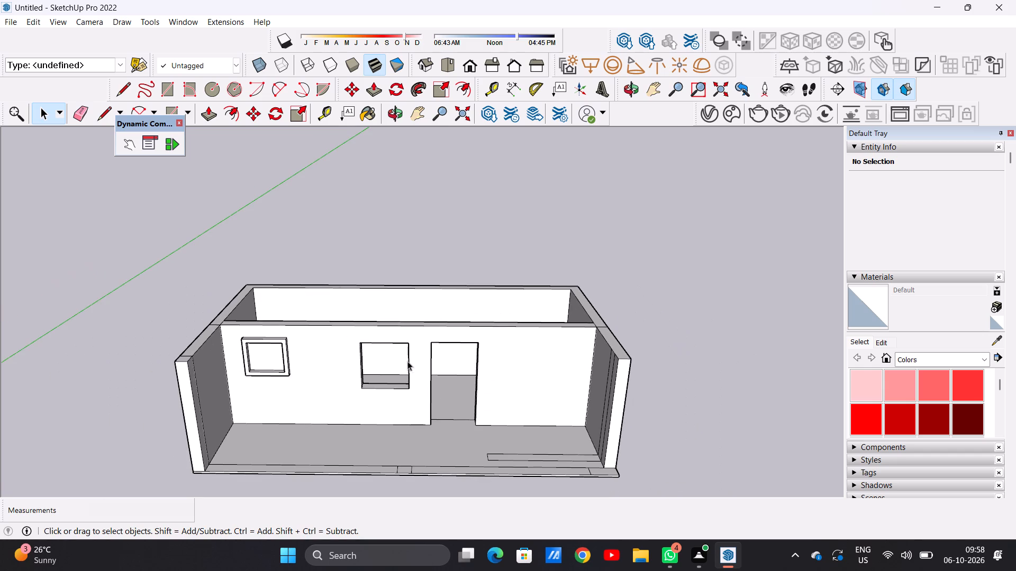
{"action": "scroll", "coordinate": [414, 364], "scroll_direction": "down", "scroll_amount": 4}
{"action": "scroll", "coordinate": [416, 384], "scroll_direction": "up", "scroll_amount": 8}
Trace a line about 17' 8" long over the window opening's front top edge to close it with a face.
{"action": "middle_click_drag", "start_coordinate": [394, 366], "coordinate": [415, 343]}
{"action": "scroll", "coordinate": [412, 352], "scroll_direction": "up", "scroll_amount": 4}
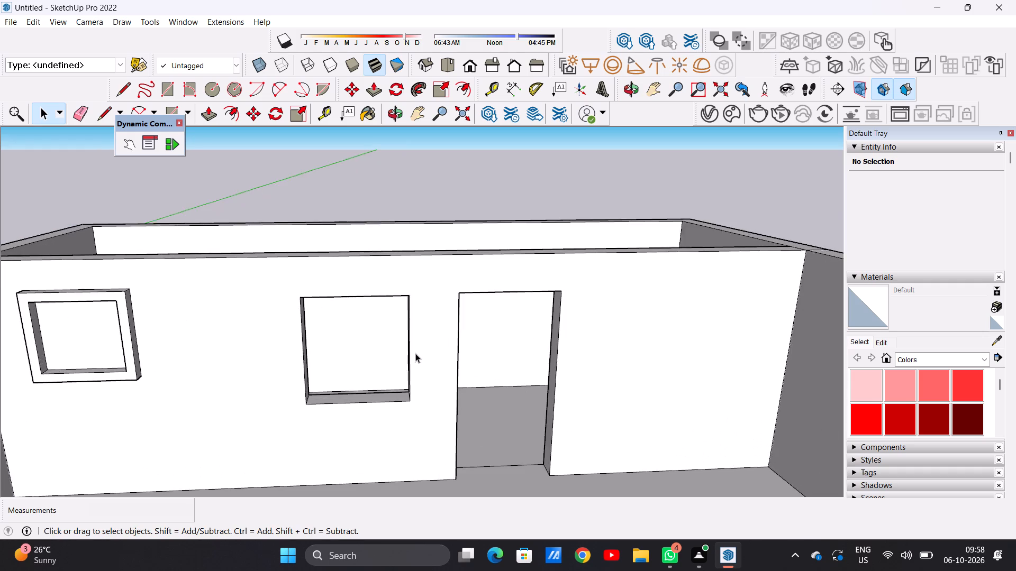
{"action": "scroll", "coordinate": [415, 353], "scroll_direction": "up", "scroll_amount": 3}
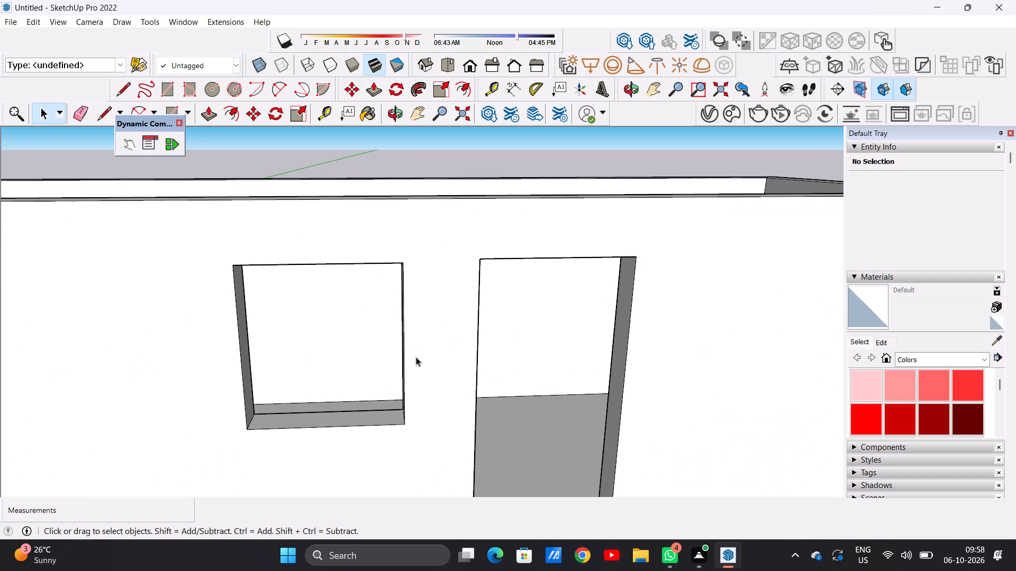
{"action": "key", "text": "l"}
{"action": "left_click", "coordinate": [237, 265]}
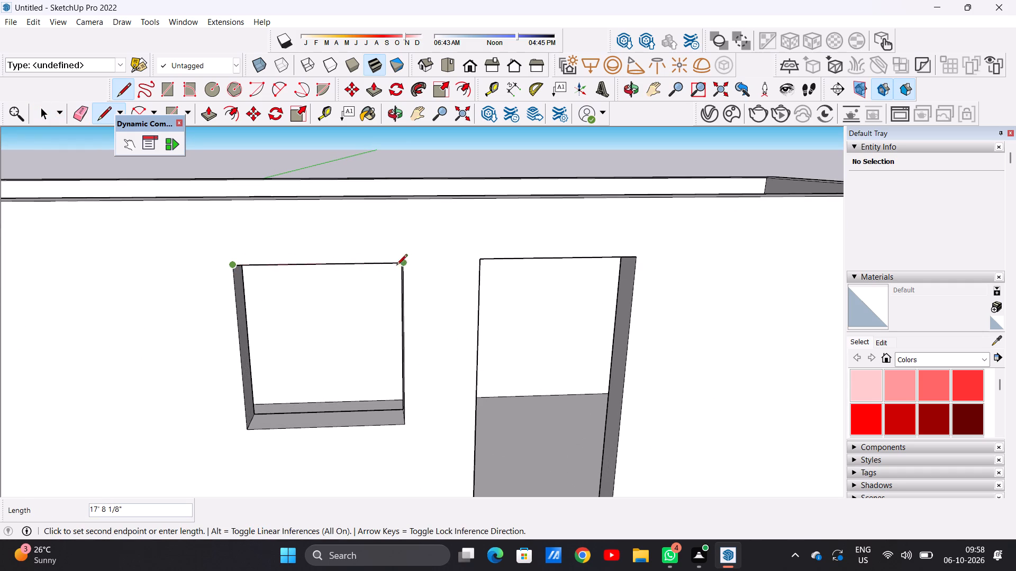
{"action": "left_click", "coordinate": [401, 264]}
{"action": "key", "text": "space"}
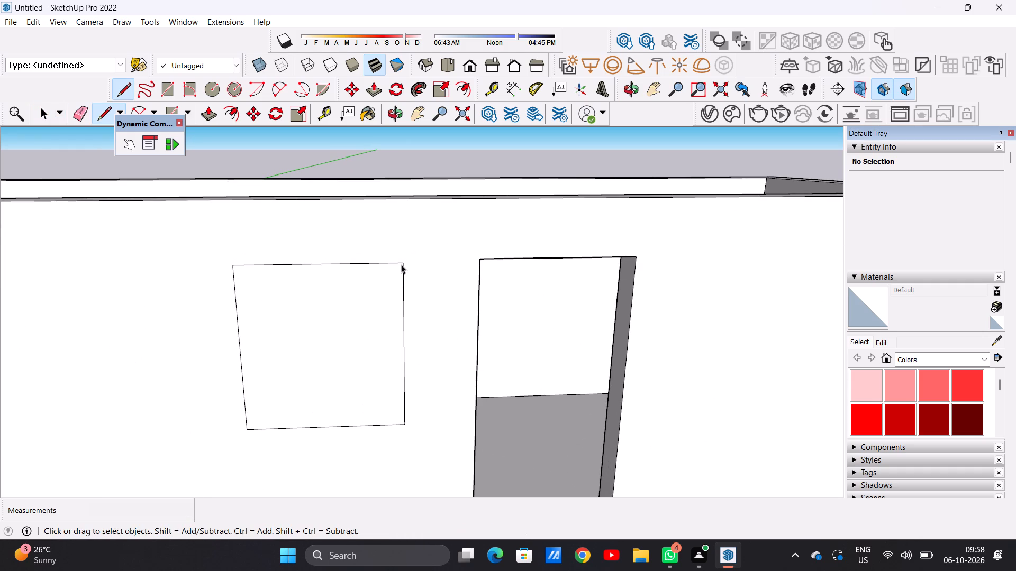
Offset the closed window face's outline inward by about 1' to form a frame border.
{"action": "key", "text": "o"}
{"action": "key", "text": "f"}
{"action": "left_click", "coordinate": [323, 268]}
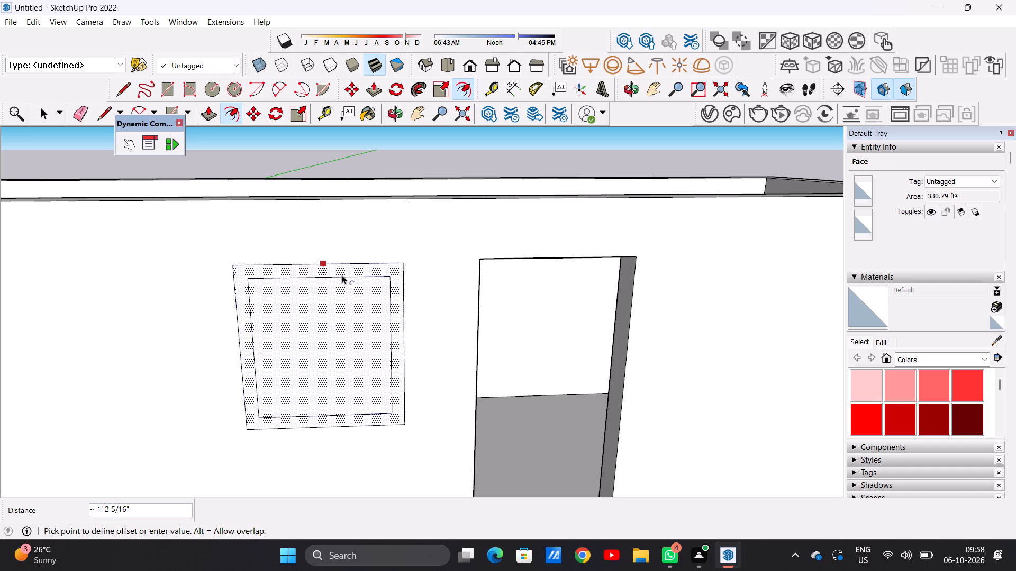
{"action": "left_click", "coordinate": [342, 275]}
{"action": "key", "text": "space"}
{"action": "key", "text": "space"}
Draw two vertical lines about 16' 4" long near the middle of the window's inner face to form a narrow mullion strip.
{"action": "type", "text": "L"}
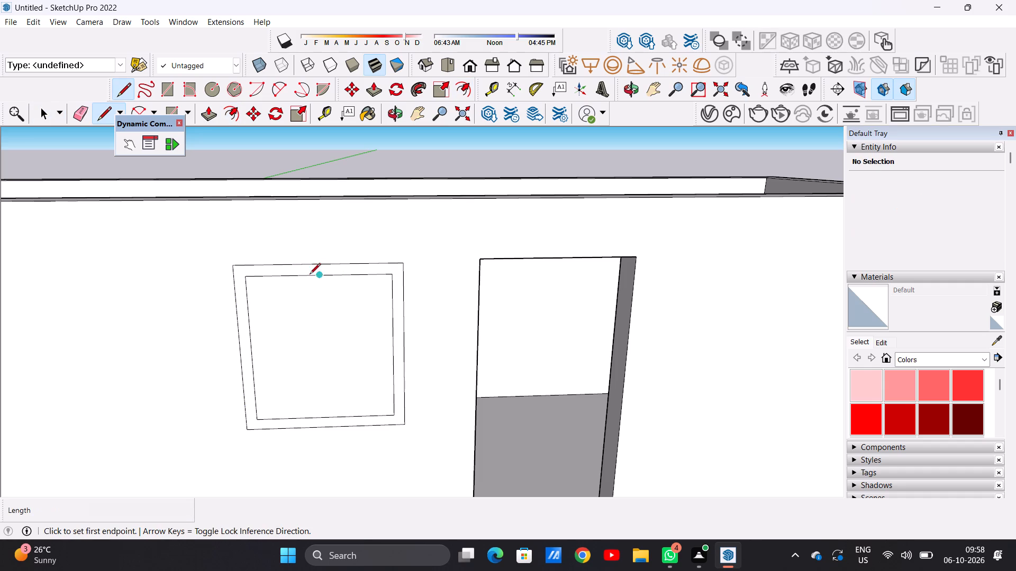
{"action": "scroll", "coordinate": [317, 277], "scroll_direction": "up", "scroll_amount": 6}
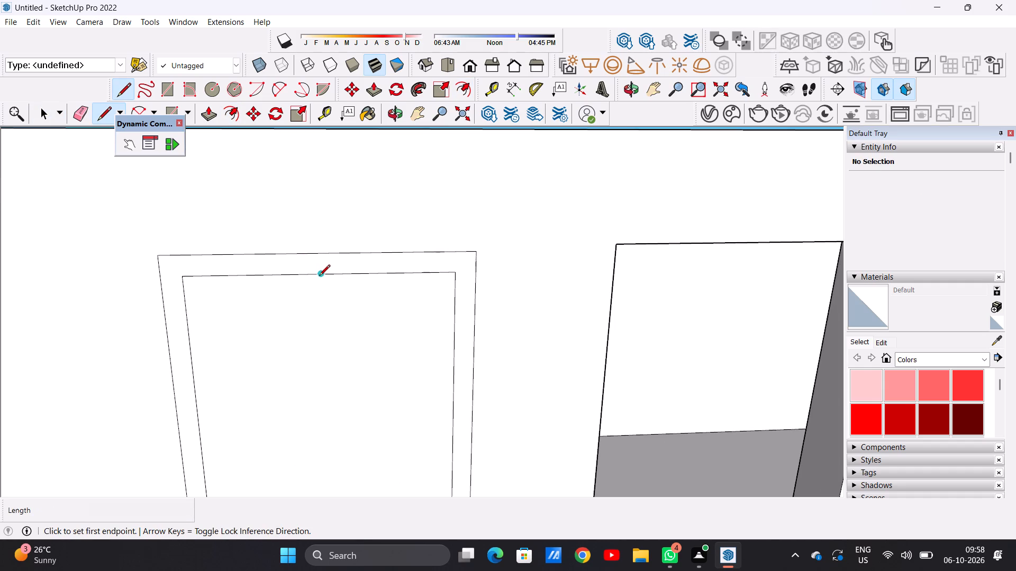
{"action": "left_click", "coordinate": [308, 276]}
{"action": "scroll", "coordinate": [313, 314], "scroll_direction": "down", "scroll_amount": 2}
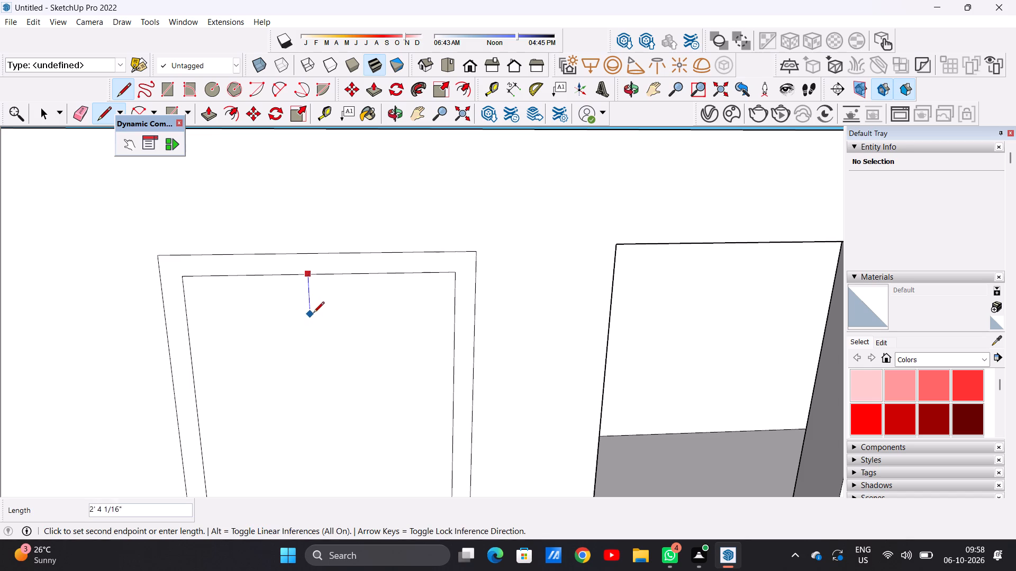
{"action": "scroll", "coordinate": [313, 314], "scroll_direction": "down", "scroll_amount": 8}
{"action": "scroll", "coordinate": [321, 388], "scroll_direction": "up", "scroll_amount": 6}
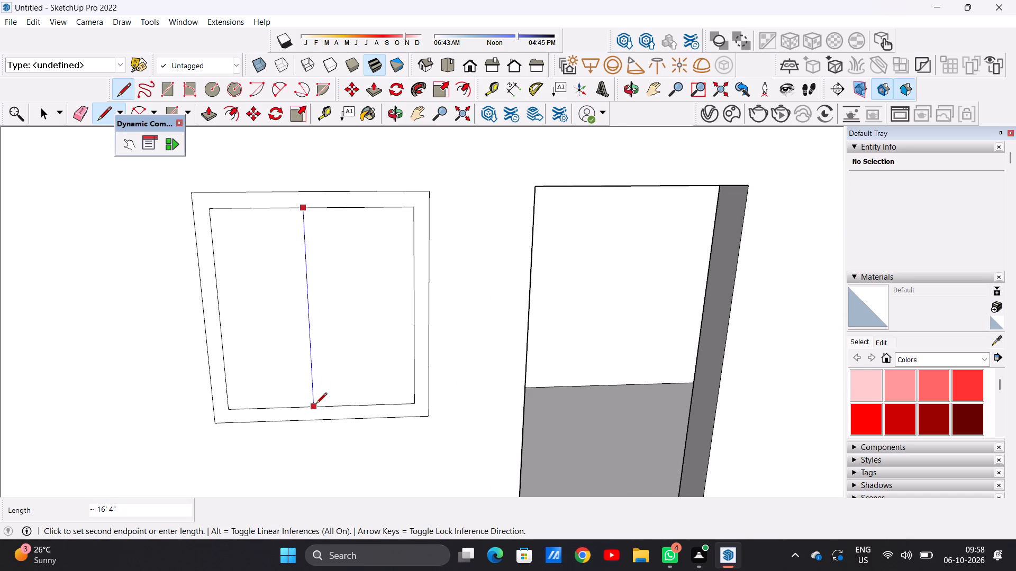
{"action": "left_click", "coordinate": [316, 404]}
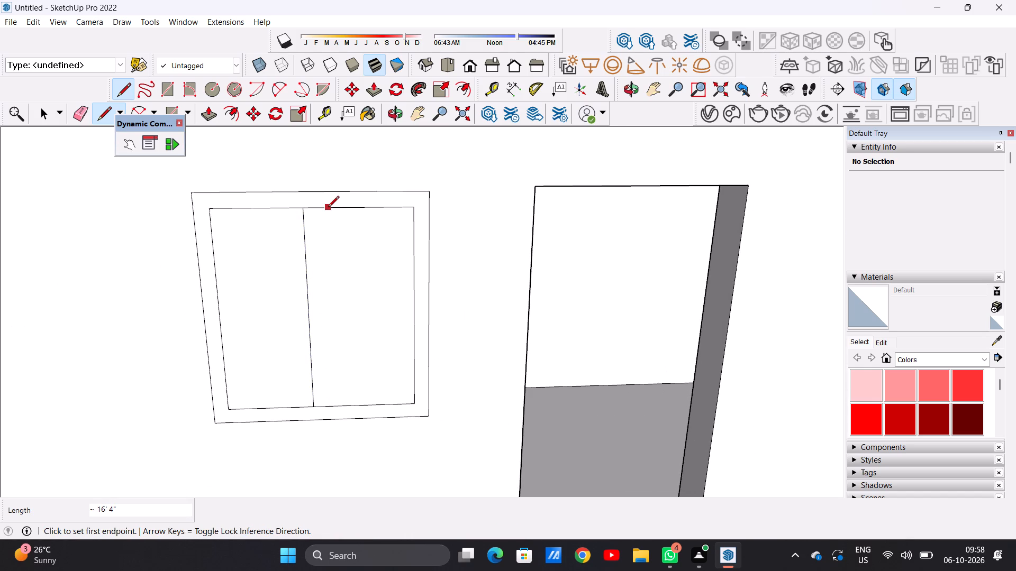
{"action": "left_click", "coordinate": [324, 208]}
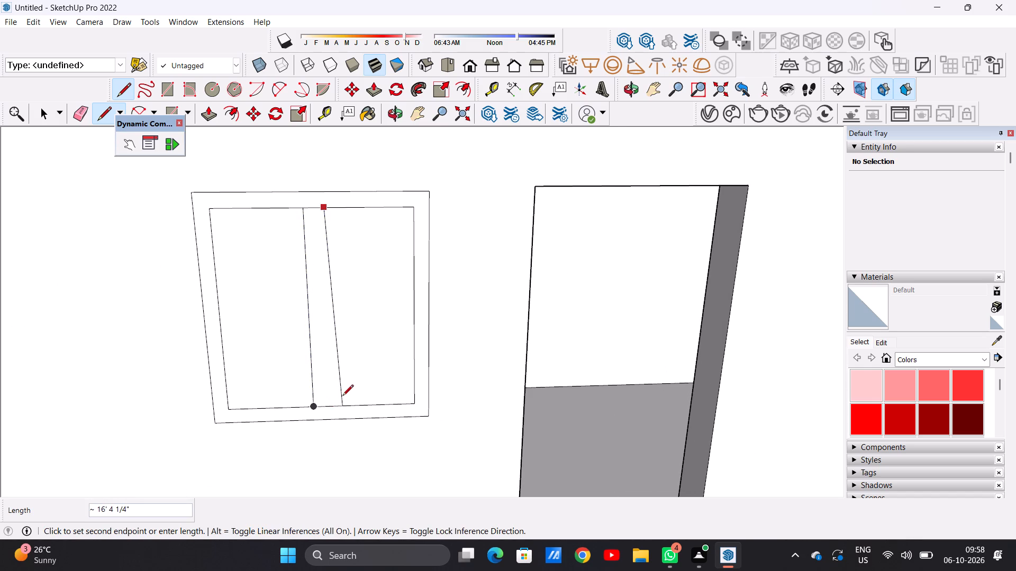
{"action": "left_click", "coordinate": [333, 406]}
{"action": "key", "text": "space"}
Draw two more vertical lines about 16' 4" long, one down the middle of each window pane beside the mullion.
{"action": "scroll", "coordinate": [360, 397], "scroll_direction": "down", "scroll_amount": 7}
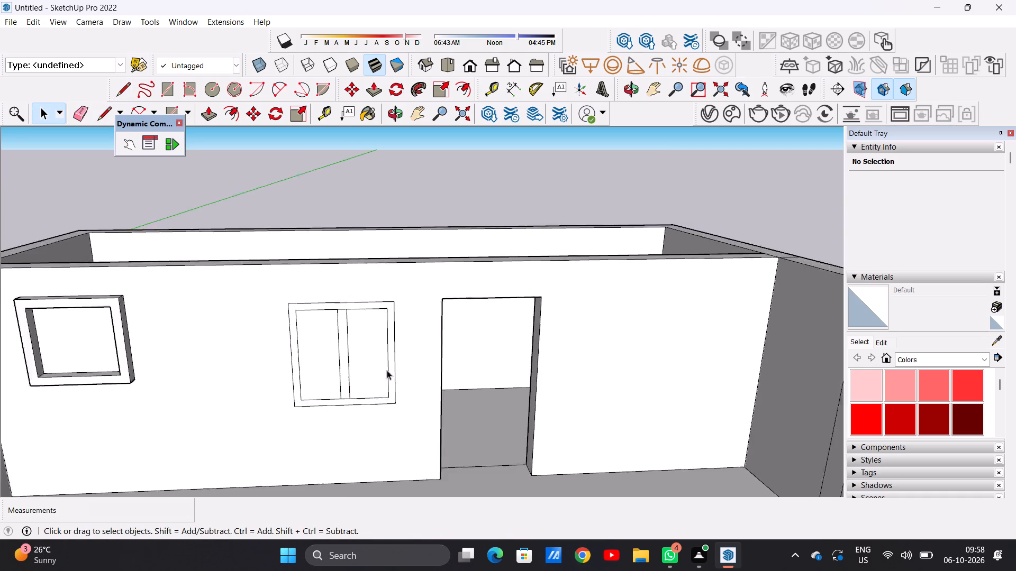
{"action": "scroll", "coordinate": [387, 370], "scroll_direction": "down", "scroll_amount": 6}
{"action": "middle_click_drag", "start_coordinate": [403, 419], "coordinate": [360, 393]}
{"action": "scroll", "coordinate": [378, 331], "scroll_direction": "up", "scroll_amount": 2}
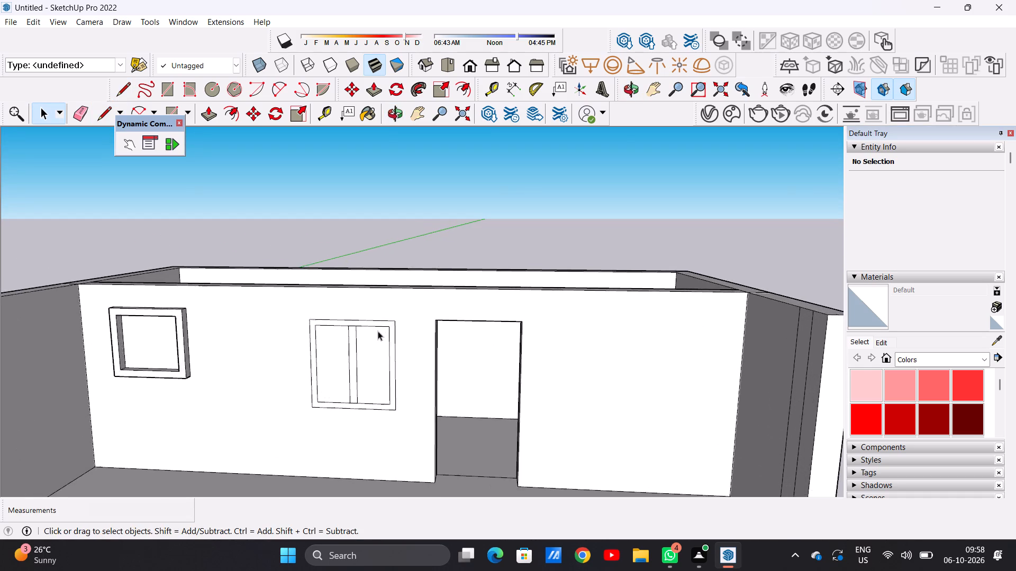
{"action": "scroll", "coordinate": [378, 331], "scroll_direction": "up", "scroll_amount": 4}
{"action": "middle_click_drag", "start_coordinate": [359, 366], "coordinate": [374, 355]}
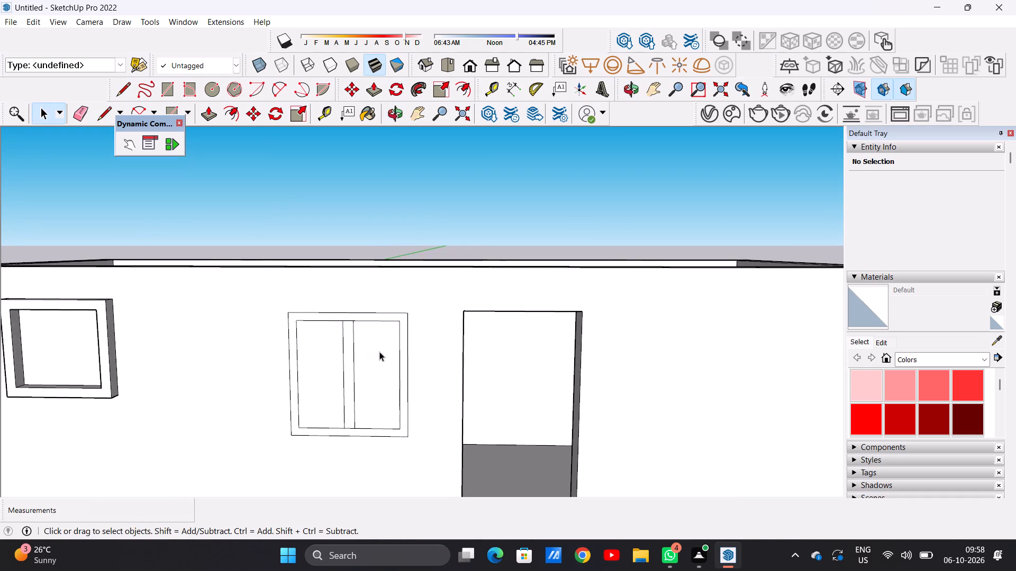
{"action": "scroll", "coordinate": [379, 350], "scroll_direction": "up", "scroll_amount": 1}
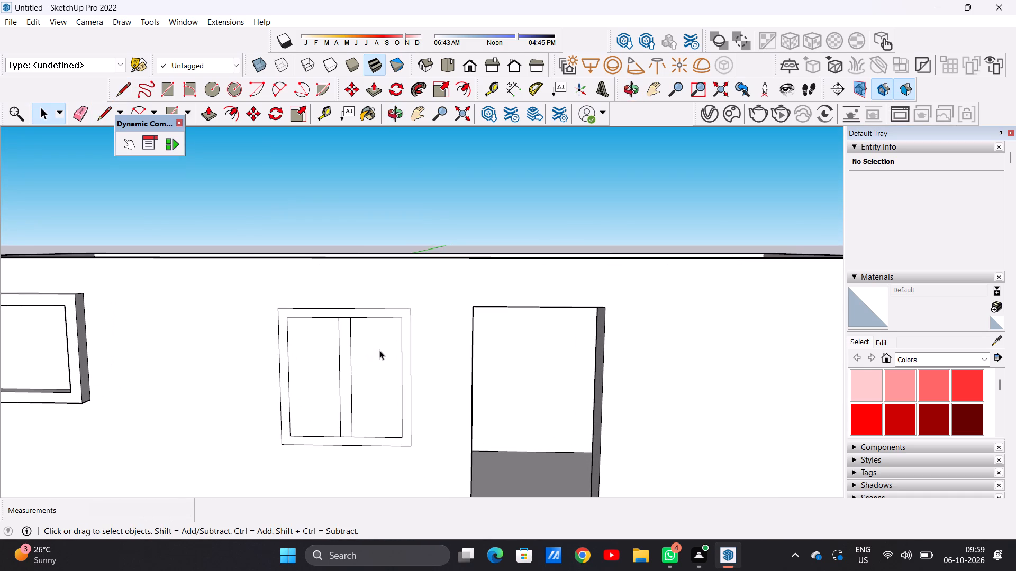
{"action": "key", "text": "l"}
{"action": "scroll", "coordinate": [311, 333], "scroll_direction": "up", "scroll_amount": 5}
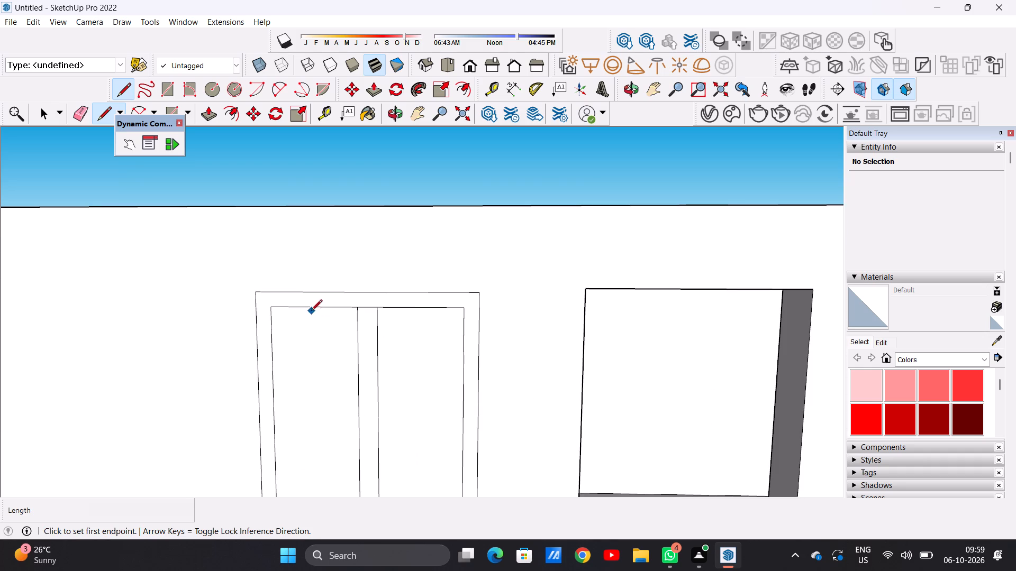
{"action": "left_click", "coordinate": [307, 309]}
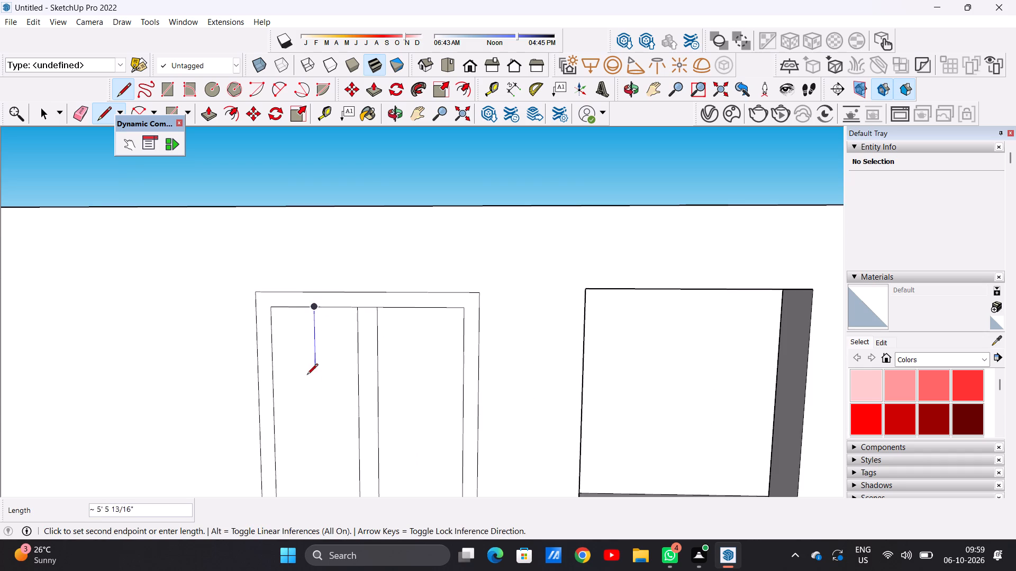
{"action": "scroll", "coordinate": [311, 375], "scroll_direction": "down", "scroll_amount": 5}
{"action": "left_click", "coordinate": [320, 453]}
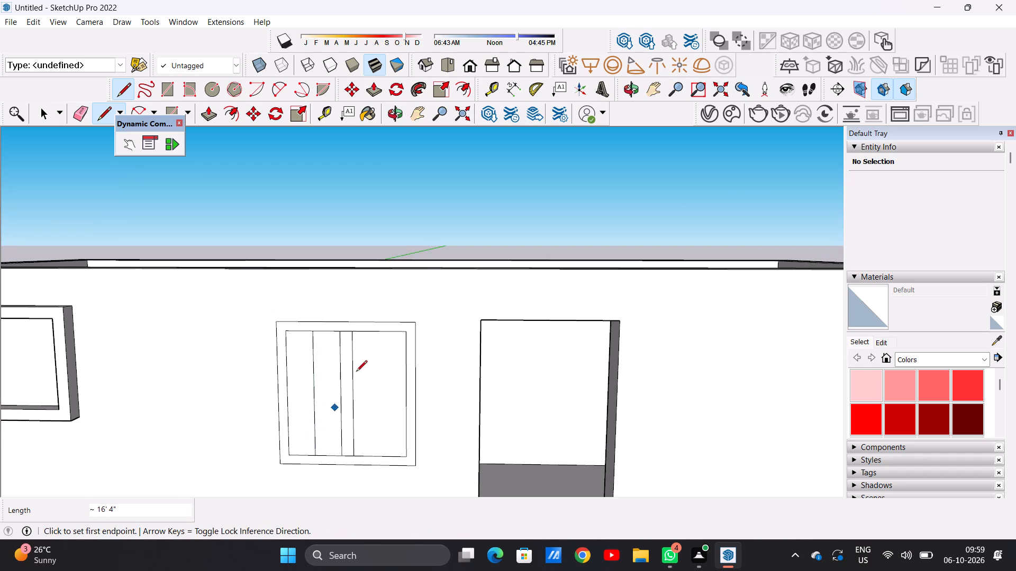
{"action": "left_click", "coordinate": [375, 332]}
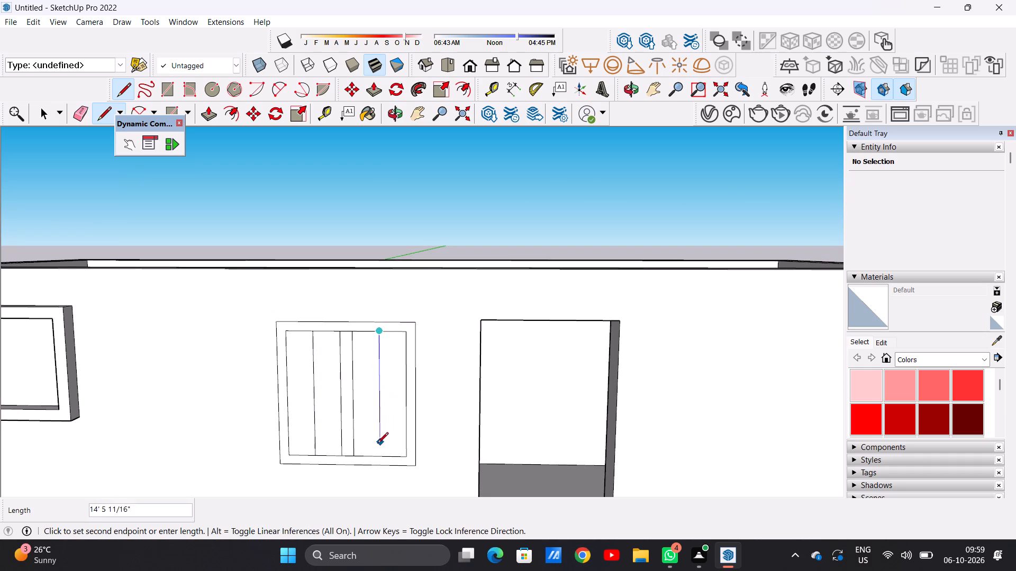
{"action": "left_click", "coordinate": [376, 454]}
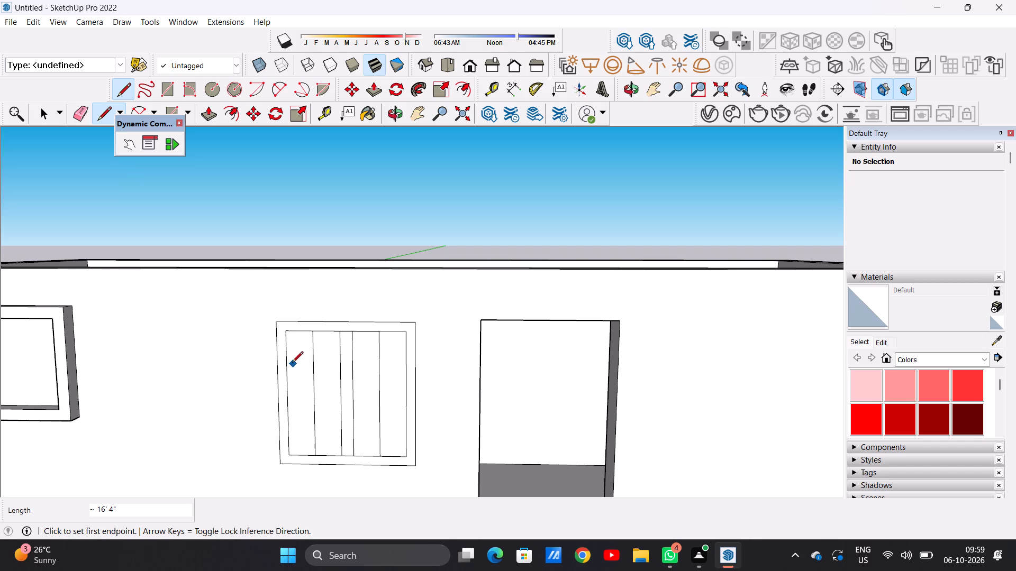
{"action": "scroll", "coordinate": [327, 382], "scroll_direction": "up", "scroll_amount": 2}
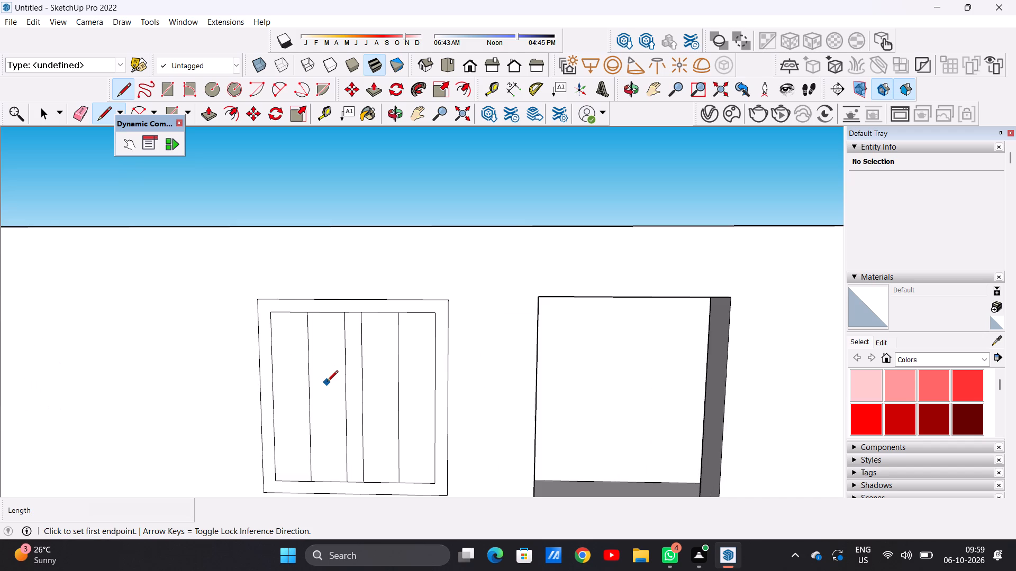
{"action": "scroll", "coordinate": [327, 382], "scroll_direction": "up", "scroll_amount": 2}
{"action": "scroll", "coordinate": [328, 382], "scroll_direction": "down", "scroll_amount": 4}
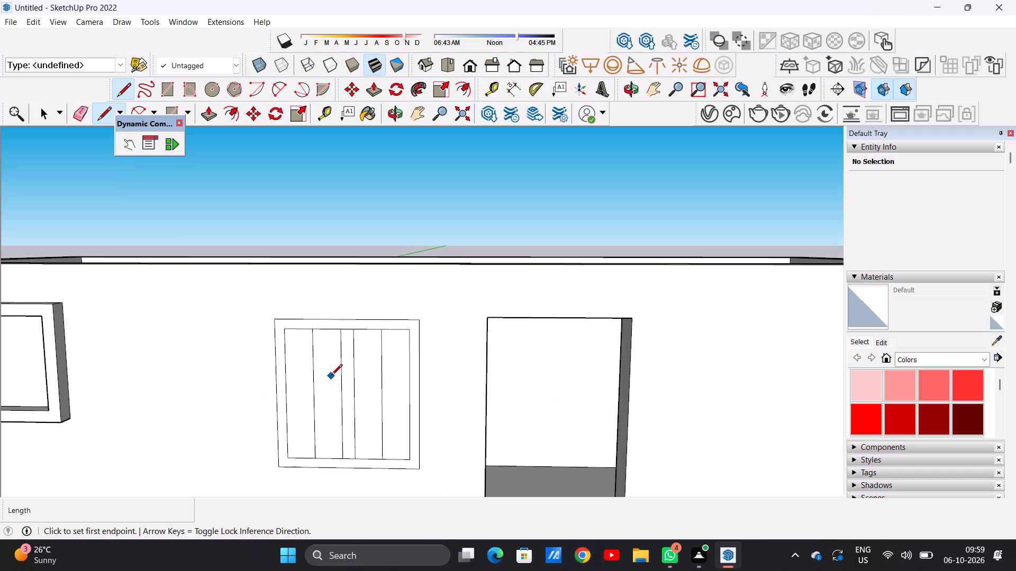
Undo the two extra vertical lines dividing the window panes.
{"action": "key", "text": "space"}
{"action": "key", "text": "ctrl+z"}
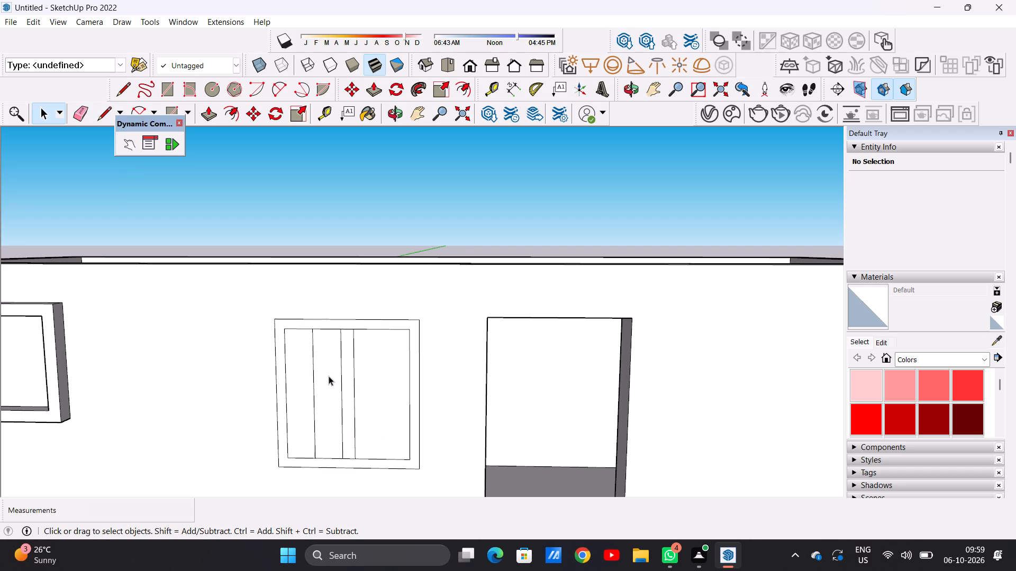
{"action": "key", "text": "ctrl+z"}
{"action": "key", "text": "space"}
Examine the window's frame and mullion layout against the framed window and doorway from several angles and distances.
{"action": "scroll", "coordinate": [329, 376], "scroll_direction": "down", "scroll_amount": 7}
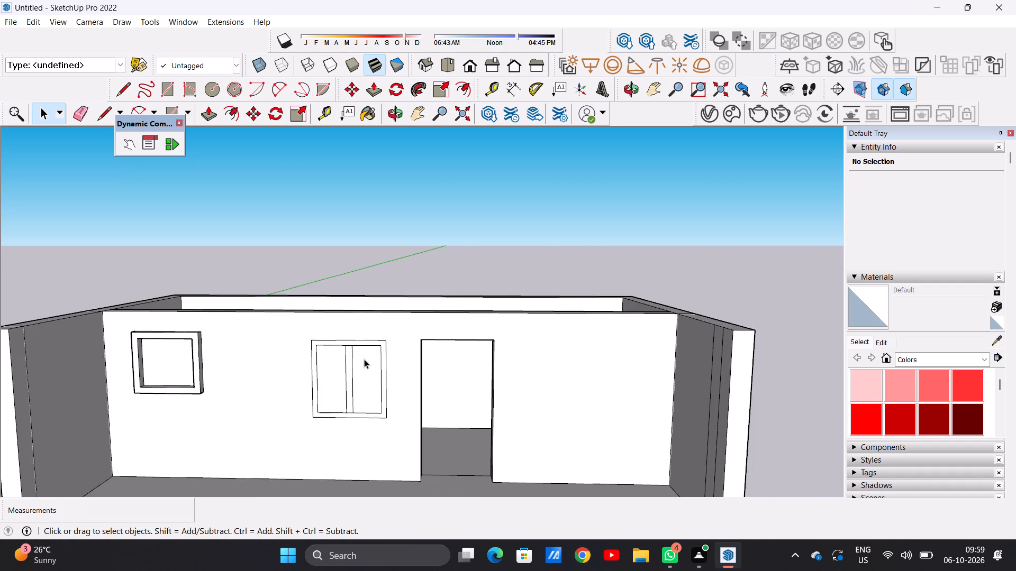
{"action": "scroll", "coordinate": [357, 389], "scroll_direction": "up", "scroll_amount": 6}
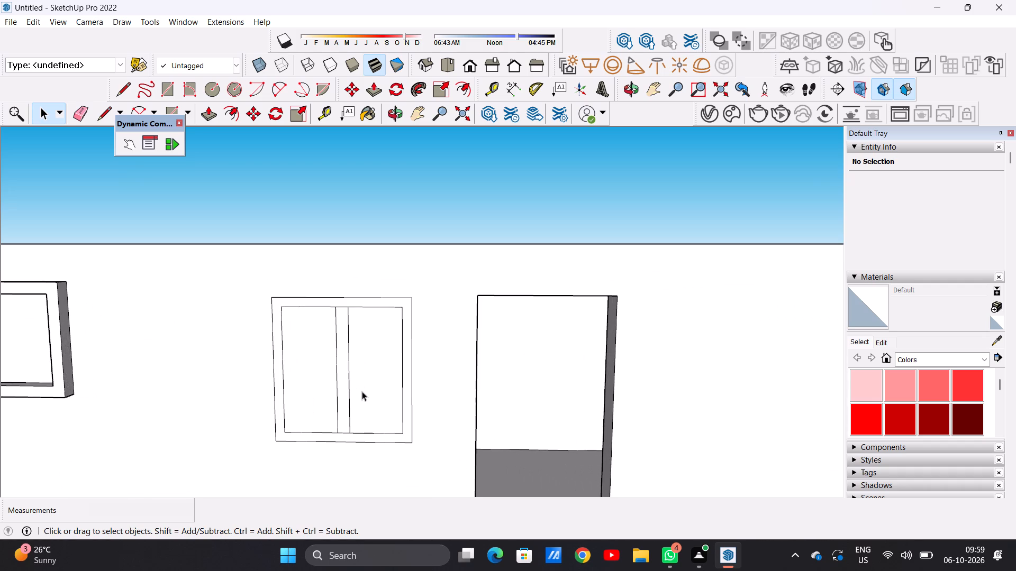
{"action": "scroll", "coordinate": [385, 380], "scroll_direction": "down", "scroll_amount": 3}
{"action": "scroll", "coordinate": [391, 374], "scroll_direction": "up", "scroll_amount": 1}
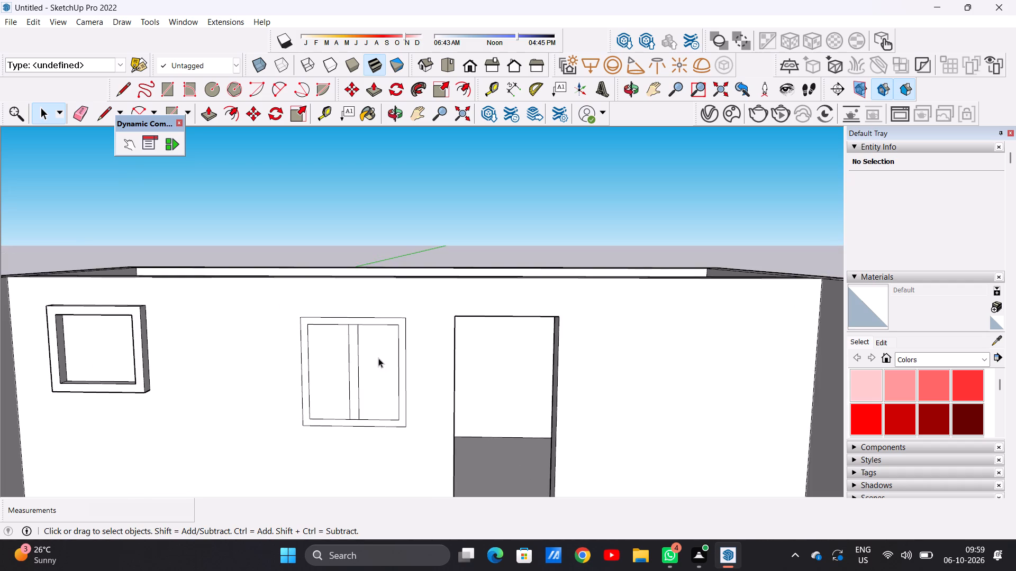
{"action": "scroll", "coordinate": [358, 331], "scroll_direction": "down", "scroll_amount": 15}
{"action": "scroll", "coordinate": [379, 318], "scroll_direction": "up", "scroll_amount": 14}
{"action": "middle_click_drag", "start_coordinate": [373, 366], "coordinate": [374, 326]}
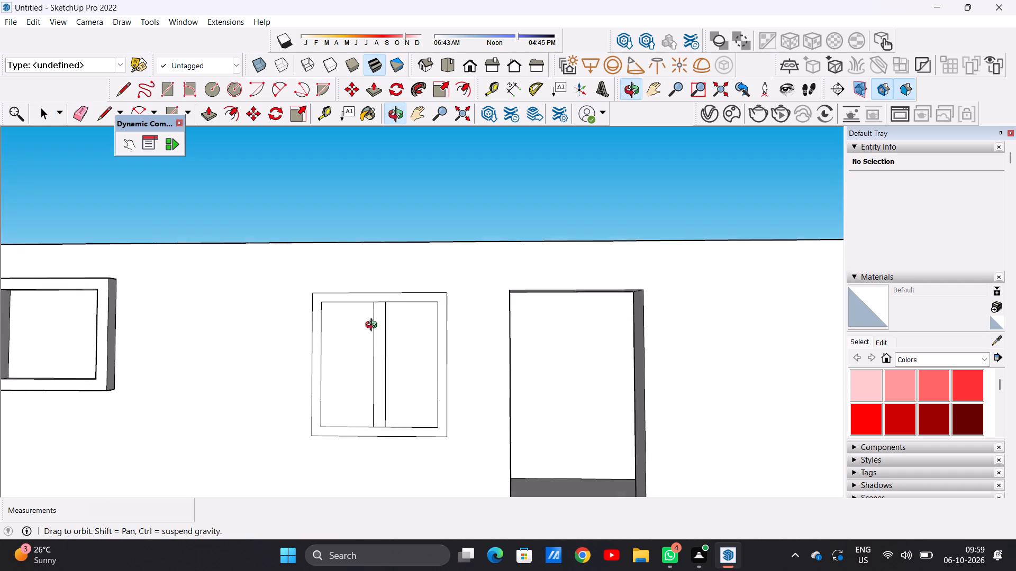
{"action": "middle_click_drag", "start_coordinate": [374, 326], "coordinate": [366, 348]}
{"action": "scroll", "coordinate": [402, 345], "scroll_direction": "up", "scroll_amount": 4}
{"action": "scroll", "coordinate": [393, 344], "scroll_direction": "down", "scroll_amount": 7}
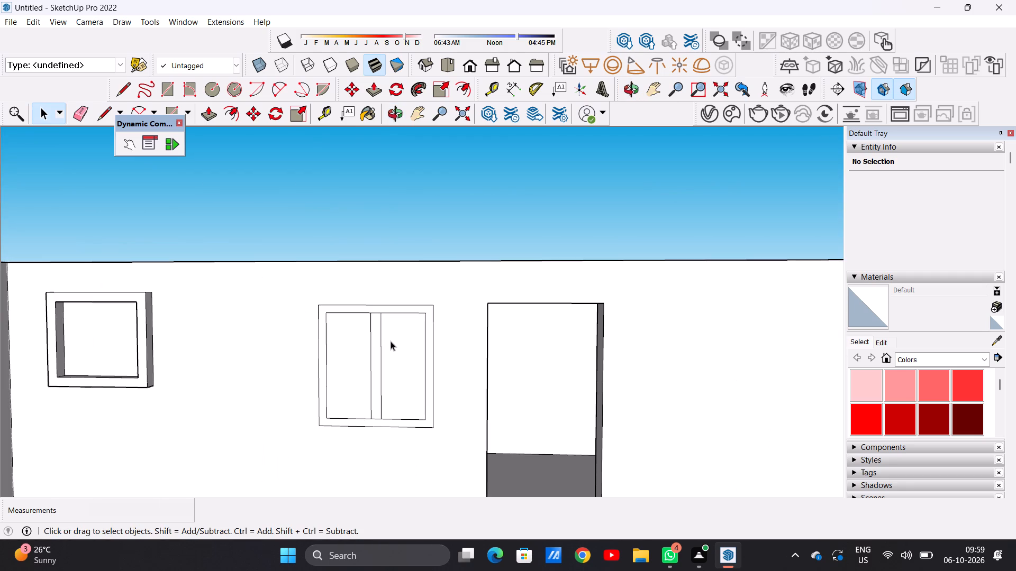
{"action": "scroll", "coordinate": [398, 338], "scroll_direction": "up", "scroll_amount": 2}
{"action": "scroll", "coordinate": [380, 318], "scroll_direction": "down", "scroll_amount": 10}
{"action": "scroll", "coordinate": [382, 325], "scroll_direction": "up", "scroll_amount": 7}
{"action": "middle_click_drag", "start_coordinate": [315, 328], "coordinate": [345, 363]}
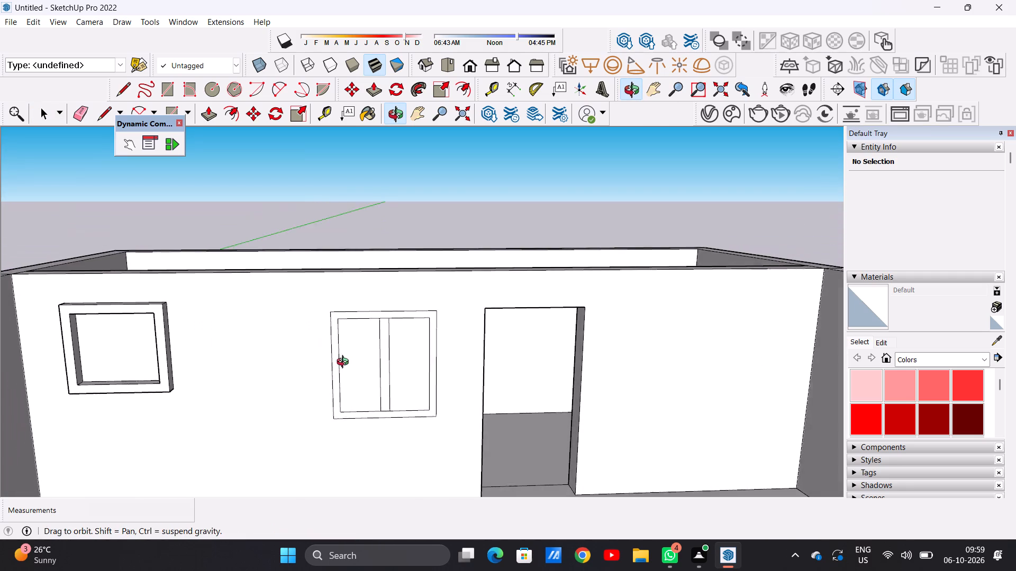
{"action": "middle_click_drag", "start_coordinate": [345, 363], "coordinate": [328, 356]}
{"action": "middle_click_drag", "start_coordinate": [352, 355], "coordinate": [360, 351]}
{"action": "scroll", "coordinate": [376, 342], "scroll_direction": "up", "scroll_amount": 1}
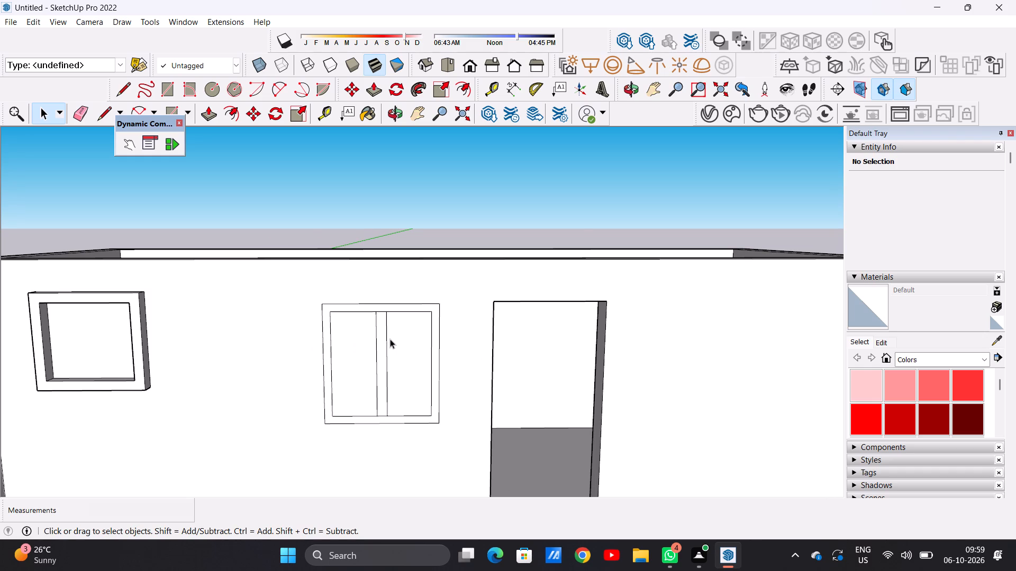
{"action": "scroll", "coordinate": [396, 347], "scroll_direction": "down", "scroll_amount": 8}
{"action": "scroll", "coordinate": [407, 350], "scroll_direction": "up", "scroll_amount": 6}
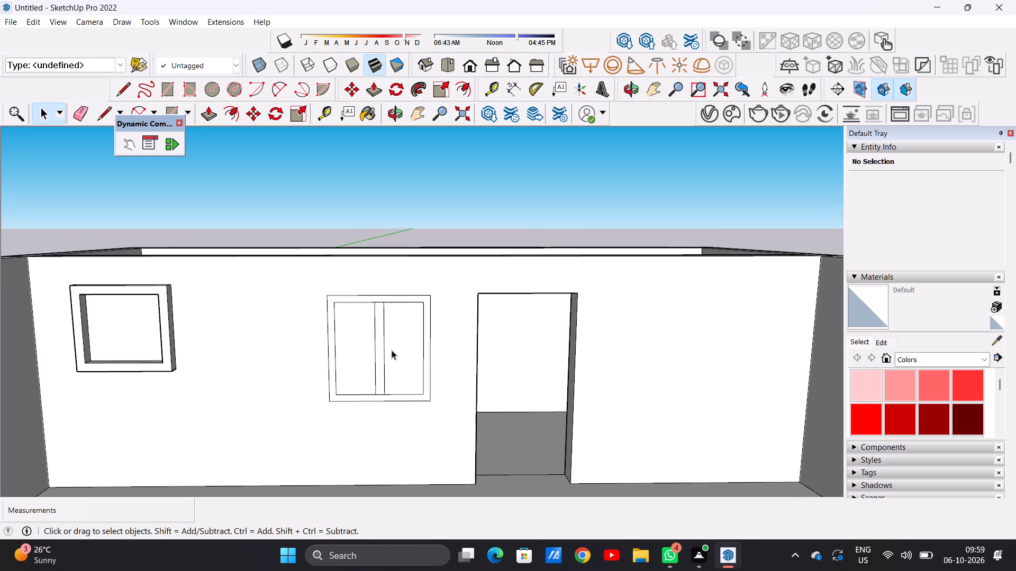
{"action": "scroll", "coordinate": [379, 341], "scroll_direction": "down", "scroll_amount": 5}
{"action": "scroll", "coordinate": [421, 306], "scroll_direction": "up", "scroll_amount": 6}
{"action": "scroll", "coordinate": [383, 324], "scroll_direction": "down", "scroll_amount": 5}
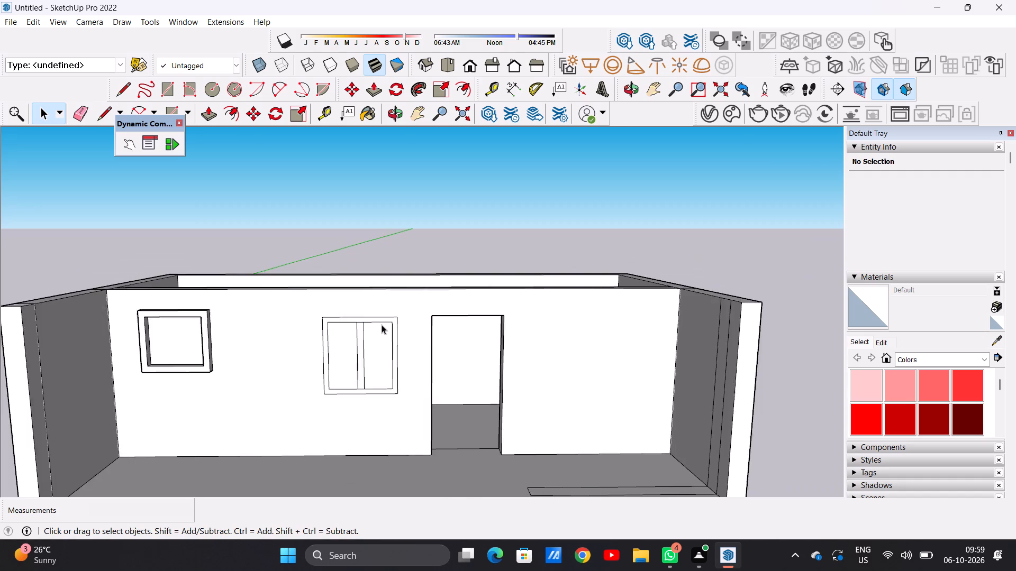
{"action": "scroll", "coordinate": [380, 328], "scroll_direction": "up", "scroll_amount": 6}
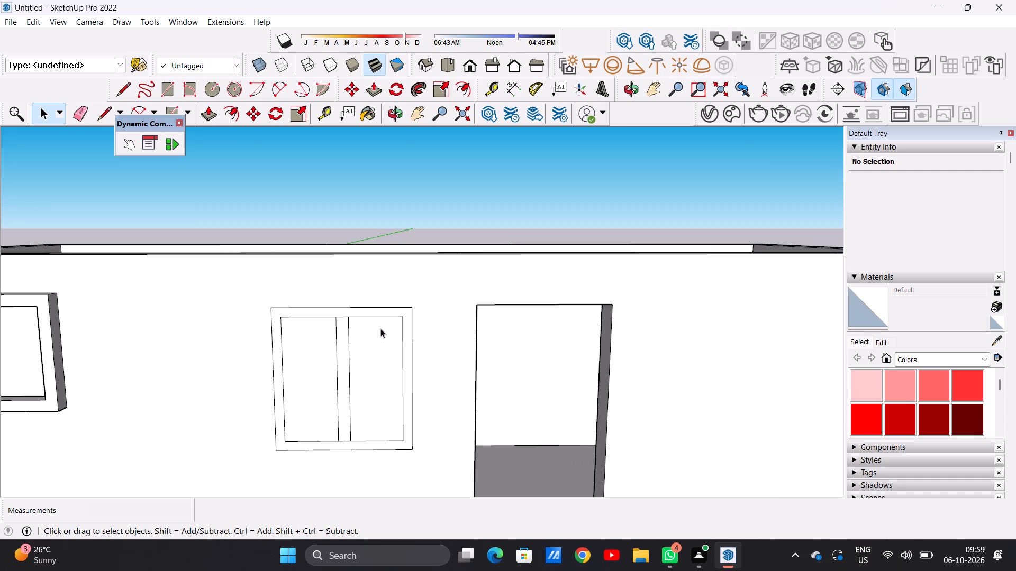
{"action": "scroll", "coordinate": [366, 336], "scroll_direction": "down", "scroll_amount": 8}
Draw a line across the doorway's front bottom edge between the two jamb corners to close the opening with a face.
{"action": "middle_click_drag", "start_coordinate": [490, 384], "coordinate": [477, 418]}
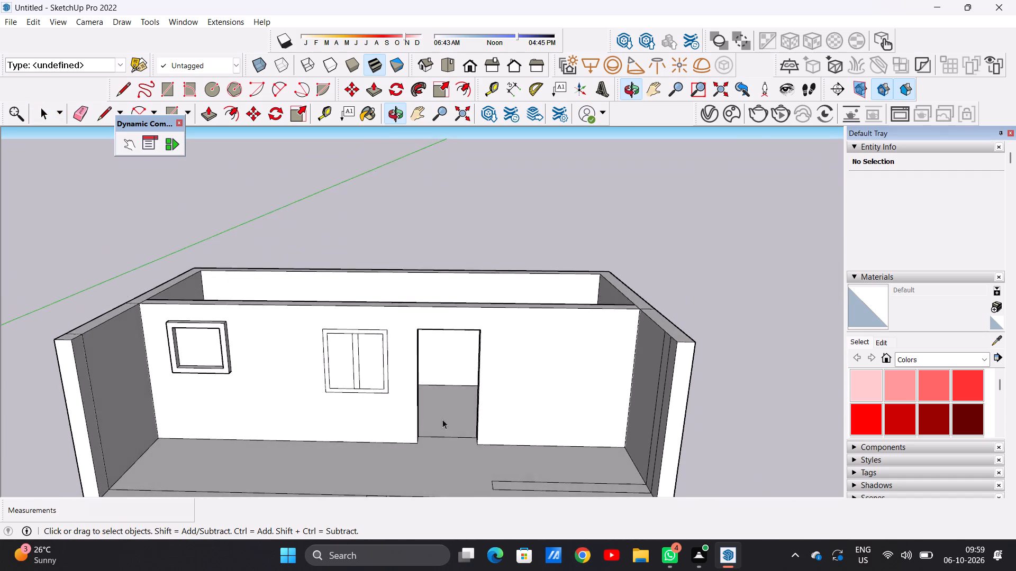
{"action": "scroll", "coordinate": [440, 436], "scroll_direction": "up", "scroll_amount": 7}
{"action": "key", "text": "l"}
{"action": "scroll", "coordinate": [424, 456], "scroll_direction": "up", "scroll_amount": 1}
{"action": "middle_click_drag", "start_coordinate": [425, 456], "coordinate": [420, 478]}
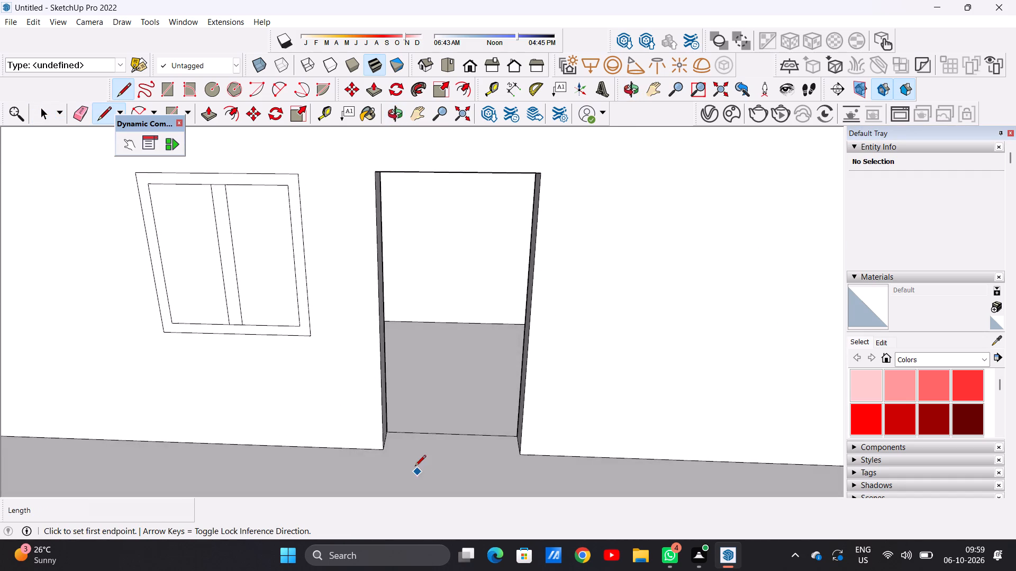
{"action": "scroll", "coordinate": [407, 456], "scroll_direction": "up", "scroll_amount": 5}
{"action": "left_click", "coordinate": [368, 447]}
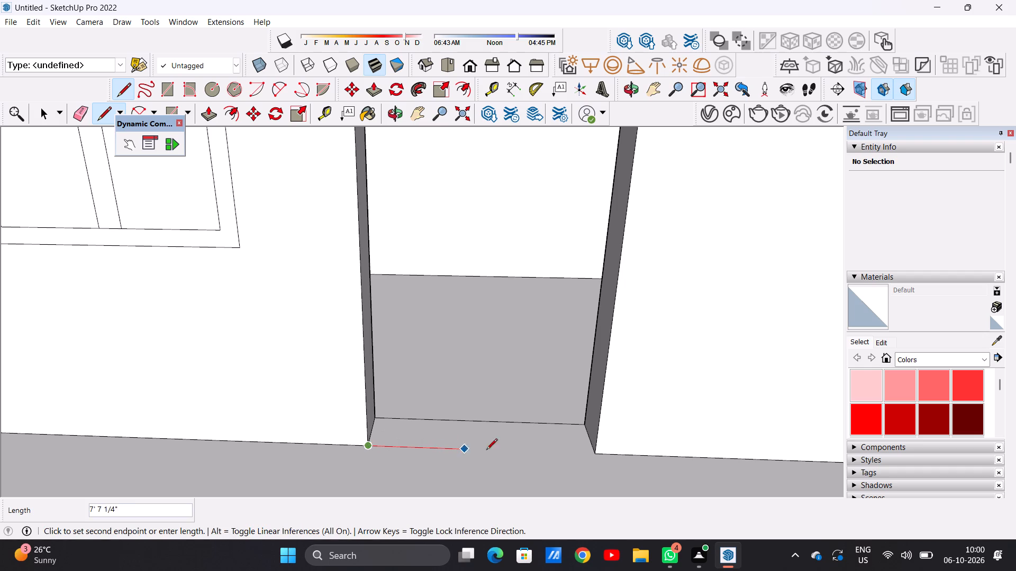
{"action": "left_click", "coordinate": [596, 453]}
{"action": "key", "text": "space"}
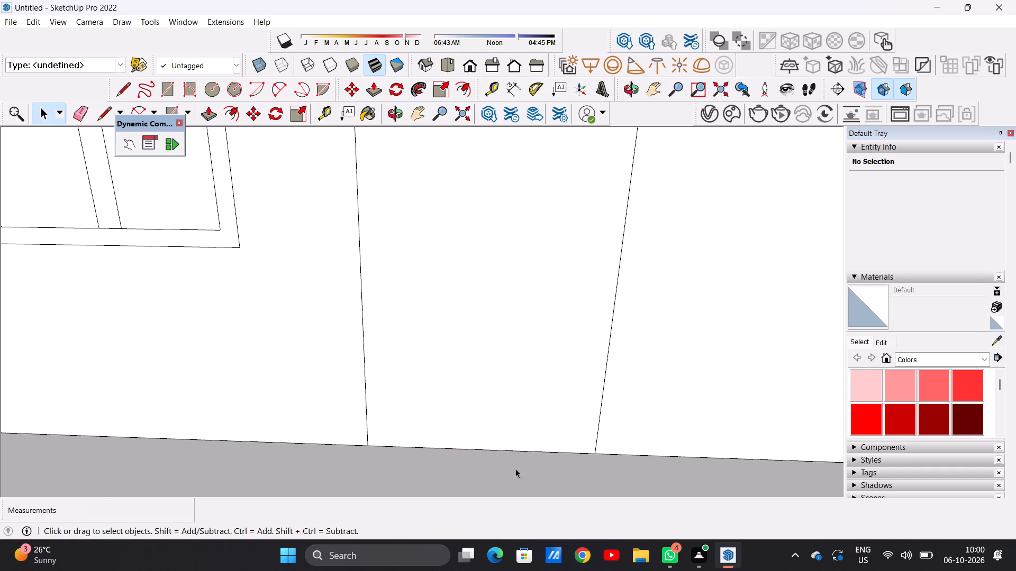
{"action": "scroll", "coordinate": [447, 472], "scroll_direction": "down", "scroll_amount": 15}
{"action": "middle_click_drag", "start_coordinate": [467, 443], "coordinate": [485, 413]}
{"action": "scroll", "coordinate": [487, 363], "scroll_direction": "up", "scroll_amount": 2}
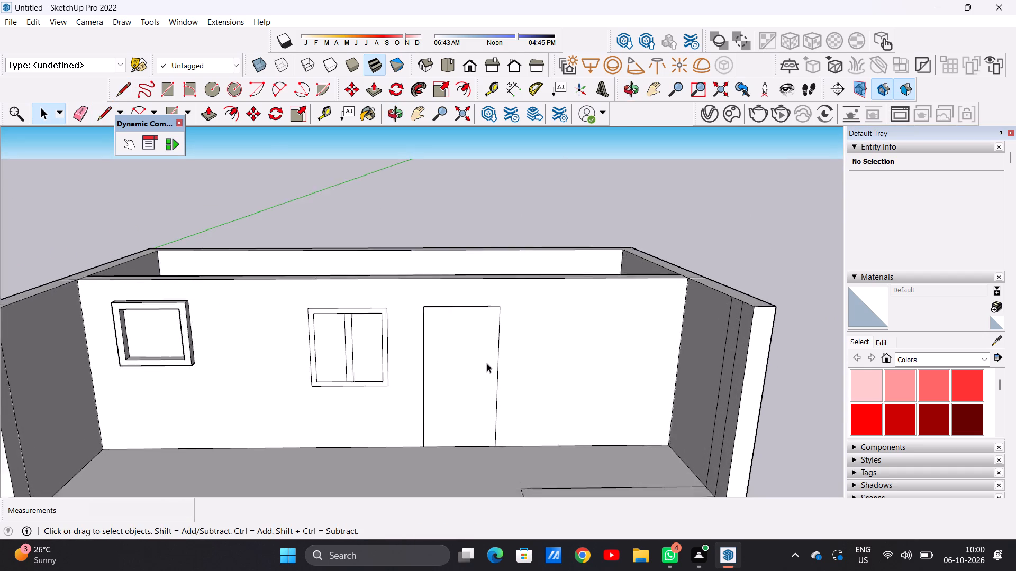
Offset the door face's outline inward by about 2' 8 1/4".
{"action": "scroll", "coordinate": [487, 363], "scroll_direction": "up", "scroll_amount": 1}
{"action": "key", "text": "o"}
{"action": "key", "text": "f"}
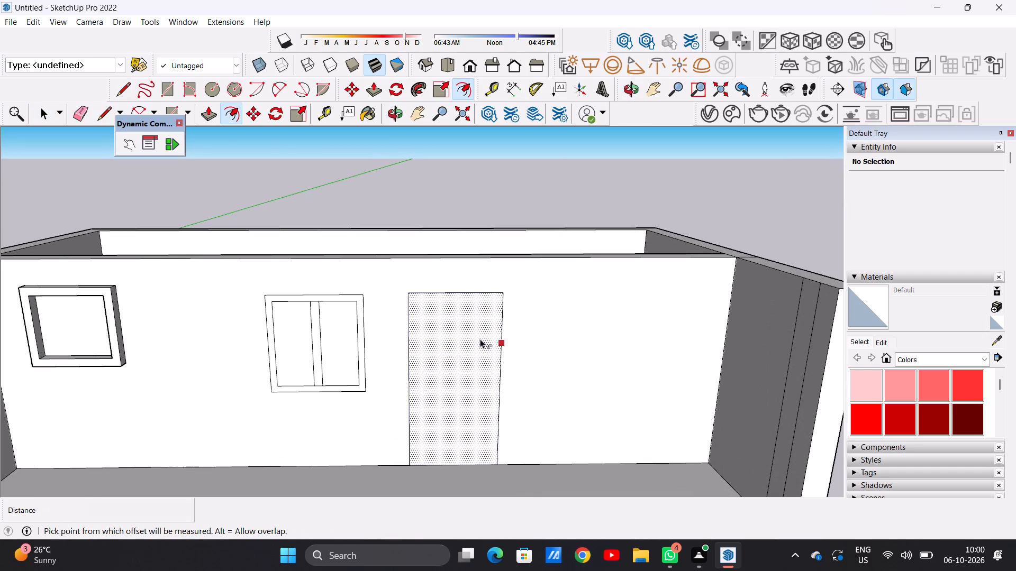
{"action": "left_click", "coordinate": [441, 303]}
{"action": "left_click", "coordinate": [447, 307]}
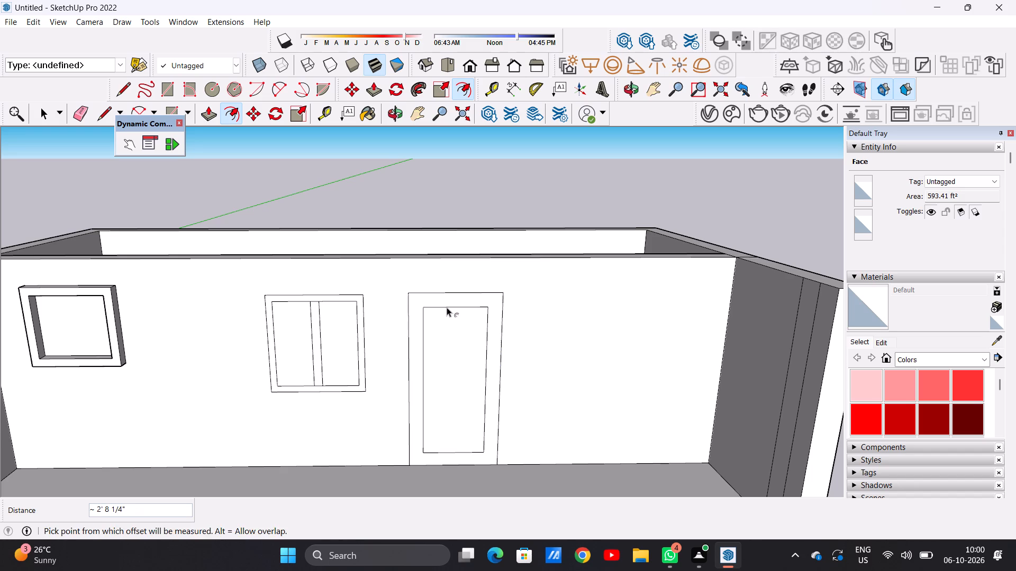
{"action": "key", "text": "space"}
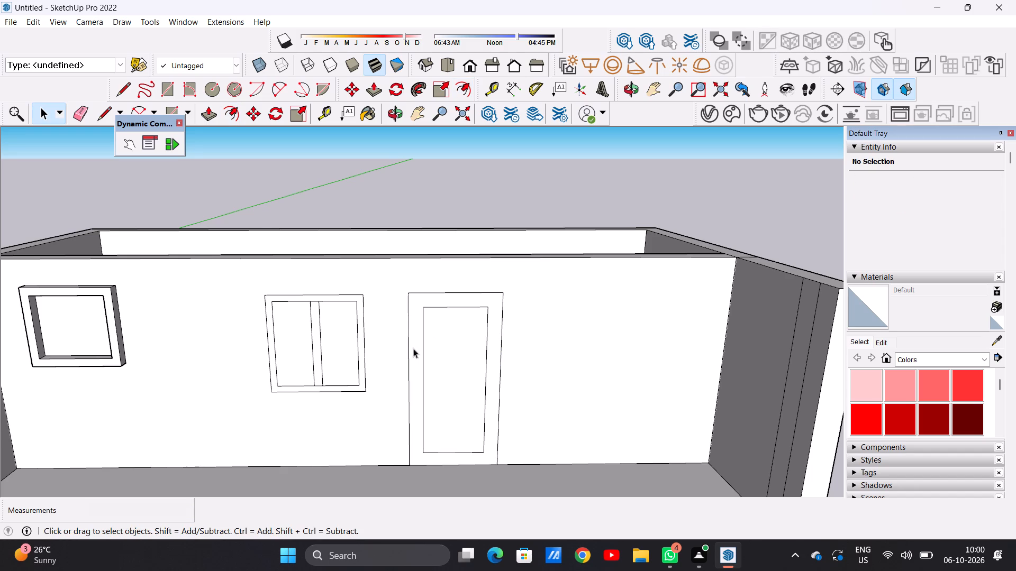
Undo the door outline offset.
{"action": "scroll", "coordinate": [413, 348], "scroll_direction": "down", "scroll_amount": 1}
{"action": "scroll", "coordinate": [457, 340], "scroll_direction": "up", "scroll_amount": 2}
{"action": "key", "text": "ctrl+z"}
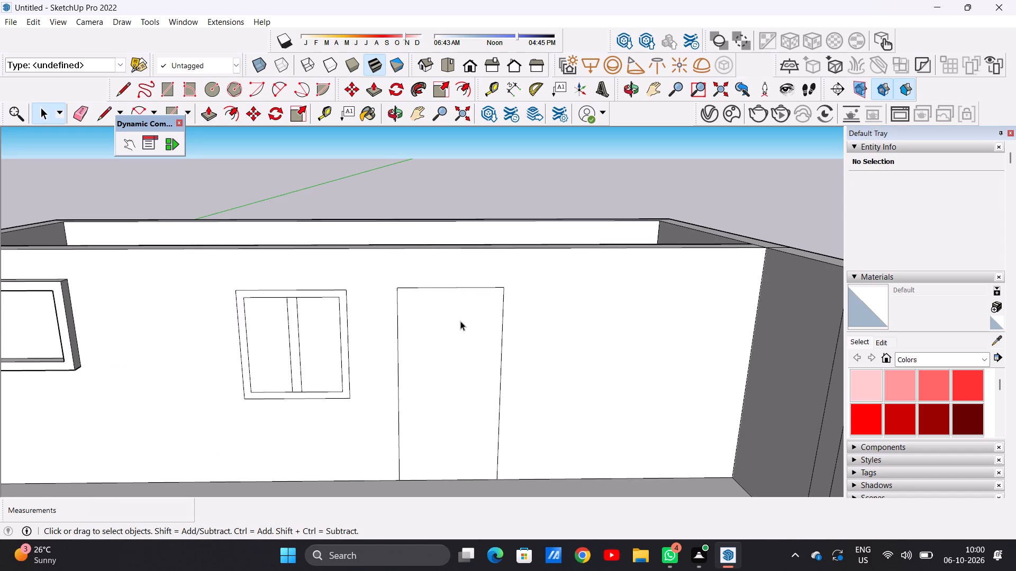
Offset the door face's outline inward by about 1' 5 3/4" to form a door frame.
{"action": "scroll", "coordinate": [460, 320], "scroll_direction": "up", "scroll_amount": 1}
{"action": "type", "text": "OF"}
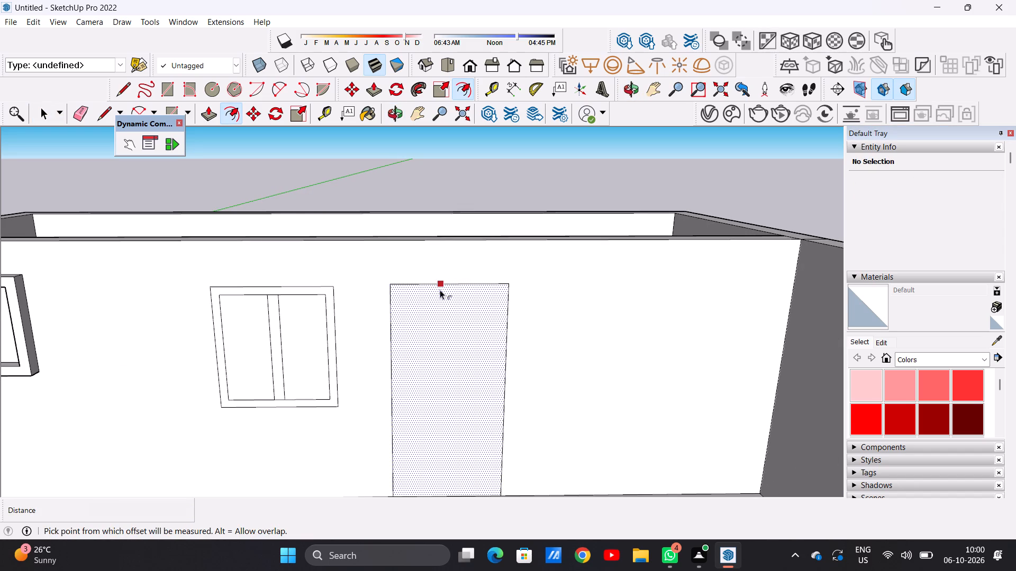
{"action": "left_click", "coordinate": [436, 288]}
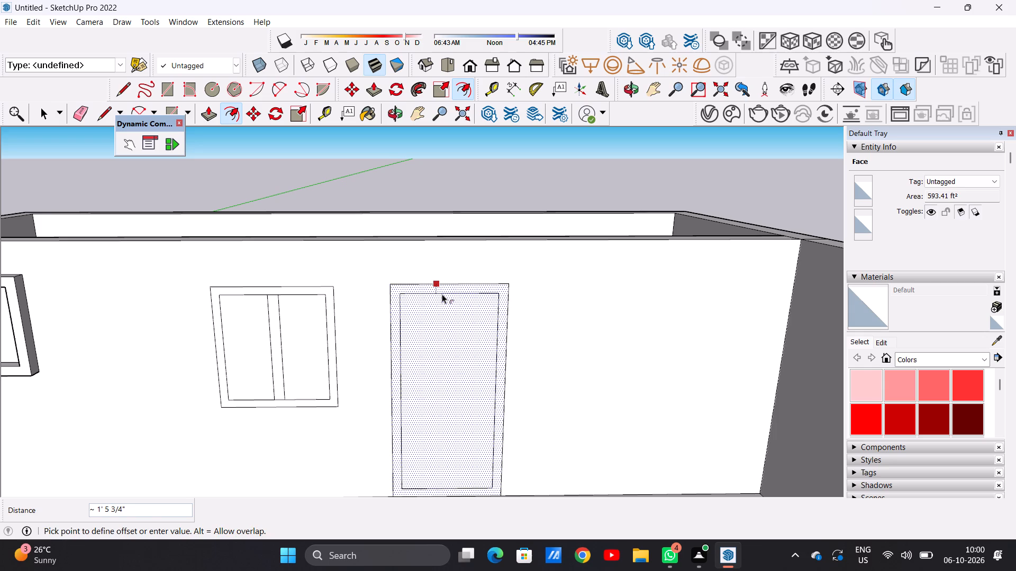
{"action": "left_click", "coordinate": [442, 294]}
{"action": "key", "text": "space"}
{"action": "scroll", "coordinate": [428, 336], "scroll_direction": "down", "scroll_amount": 3}
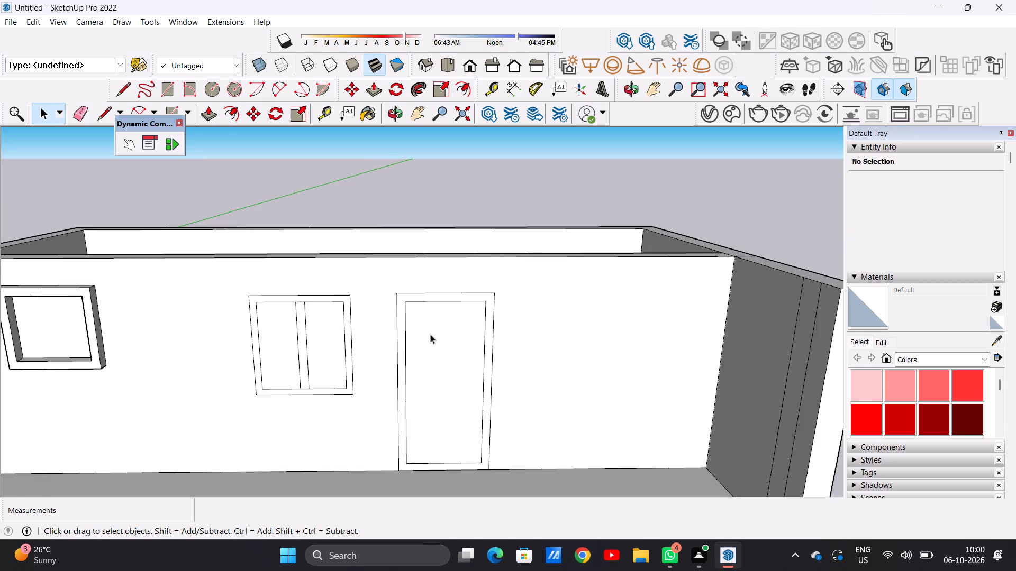
Push/Pull the narrow floor strip near the slab's front edge, beside the end wall, up 40' 11 1/8" to wall height.
{"action": "scroll", "coordinate": [430, 334], "scroll_direction": "down", "scroll_amount": 2}
{"action": "middle_click_drag", "start_coordinate": [488, 370], "coordinate": [486, 349]}
{"action": "scroll", "coordinate": [489, 332], "scroll_direction": "up", "scroll_amount": 3}
{"action": "scroll", "coordinate": [485, 336], "scroll_direction": "down", "scroll_amount": 6}
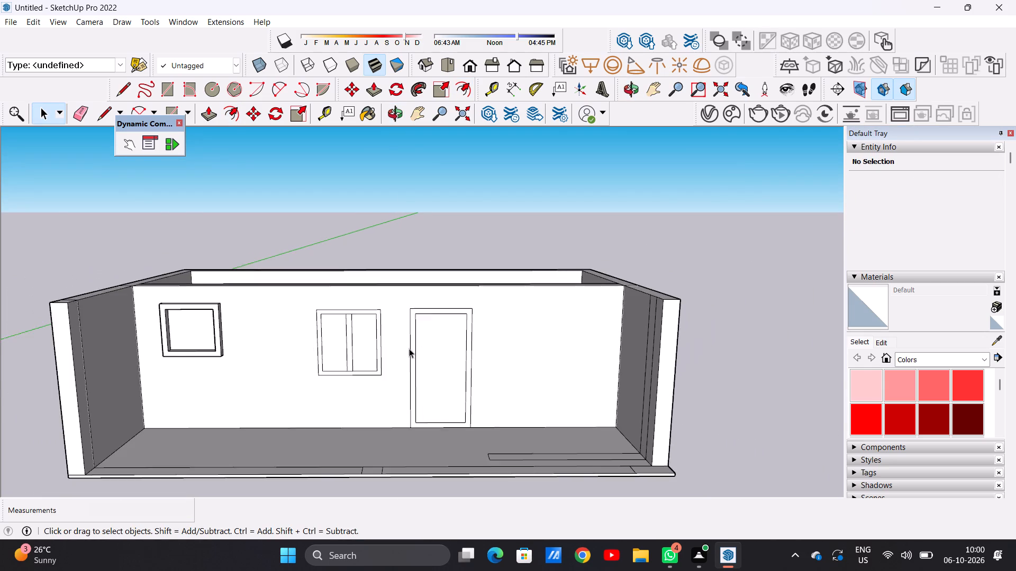
{"action": "scroll", "coordinate": [409, 348], "scroll_direction": "down", "scroll_amount": 4}
{"action": "scroll", "coordinate": [530, 342], "scroll_direction": "up", "scroll_amount": 5}
{"action": "middle_click_drag", "start_coordinate": [505, 346], "coordinate": [506, 410]}
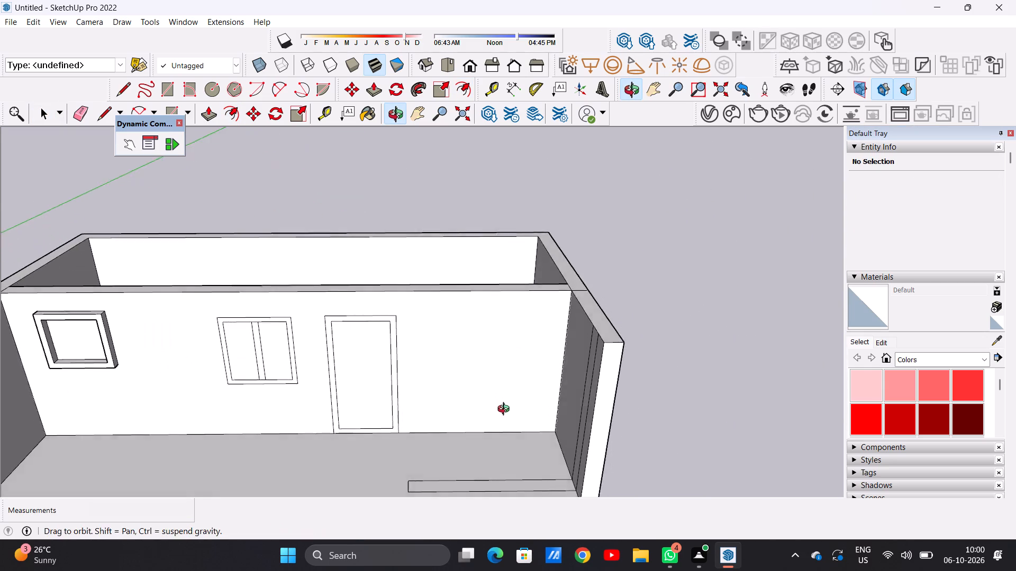
{"action": "middle_click_drag", "start_coordinate": [506, 410], "coordinate": [511, 406]}
{"action": "scroll", "coordinate": [524, 365], "scroll_direction": "down", "scroll_amount": 5}
{"action": "middle_click_drag", "start_coordinate": [519, 390], "coordinate": [528, 419]}
{"action": "scroll", "coordinate": [536, 417], "scroll_direction": "up", "scroll_amount": 5}
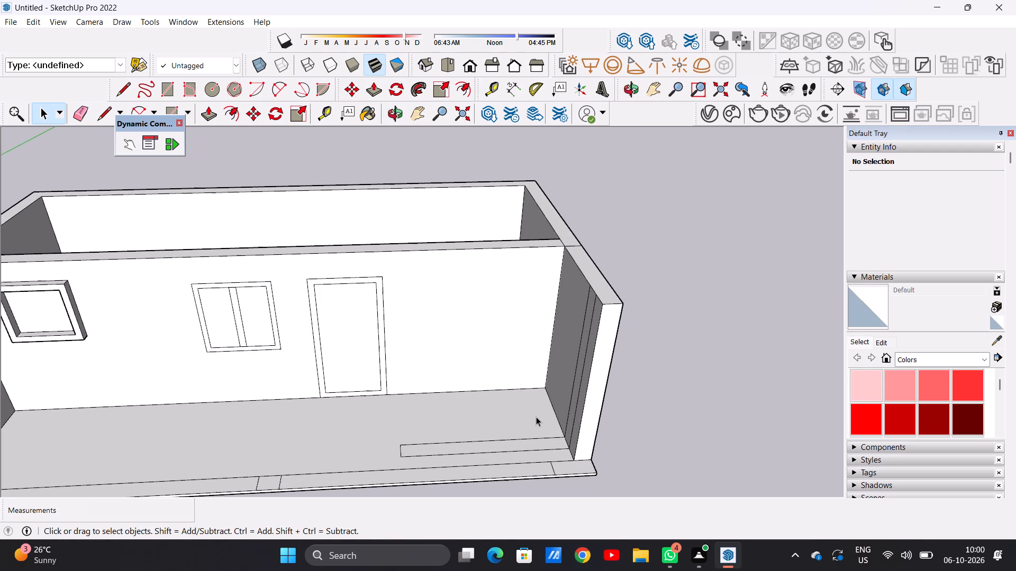
{"action": "key", "text": "p"}
{"action": "middle_click_drag", "start_coordinate": [554, 437], "coordinate": [561, 461]}
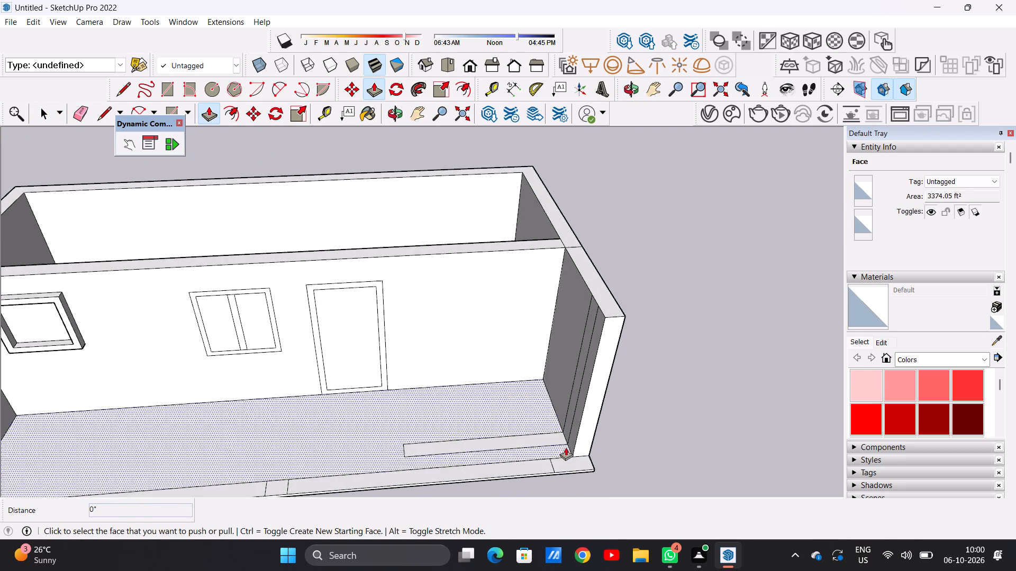
{"action": "scroll", "coordinate": [566, 444], "scroll_direction": "up", "scroll_amount": 6}
{"action": "left_click", "coordinate": [557, 432]}
{"action": "scroll", "coordinate": [598, 335], "scroll_direction": "down", "scroll_amount": 8}
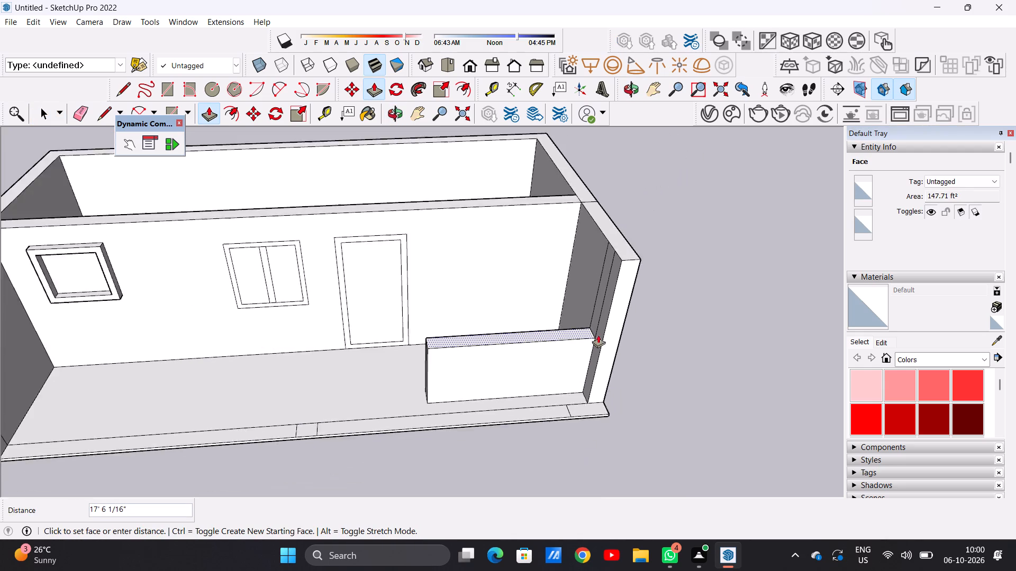
{"action": "scroll", "coordinate": [598, 335], "scroll_direction": "down", "scroll_amount": 9}
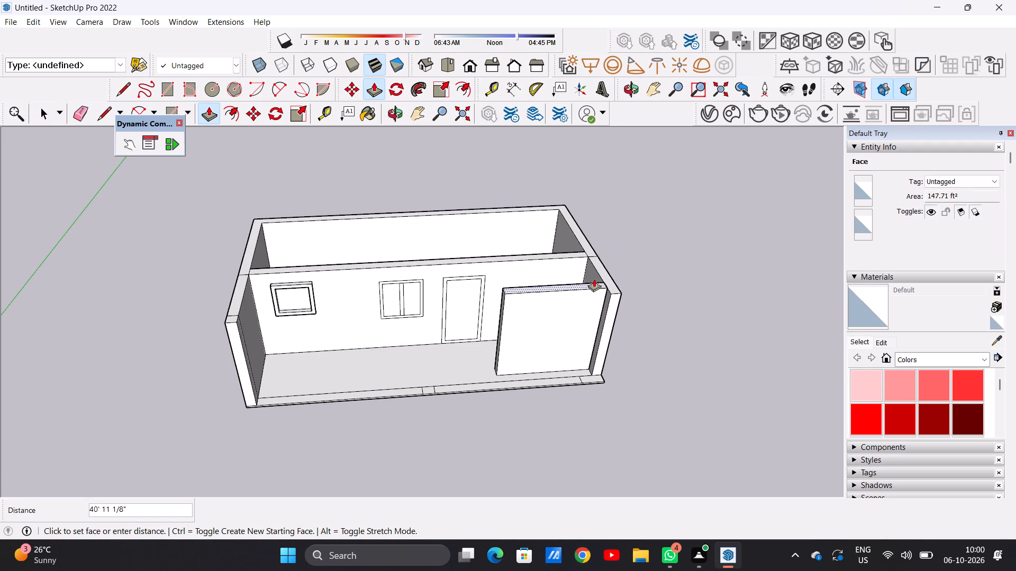
{"action": "middle_click_drag", "start_coordinate": [595, 279], "coordinate": [527, 284]}
{"action": "scroll", "coordinate": [595, 279], "scroll_direction": "down", "scroll_amount": 1}
{"action": "scroll", "coordinate": [568, 314], "scroll_direction": "up", "scroll_amount": 5}
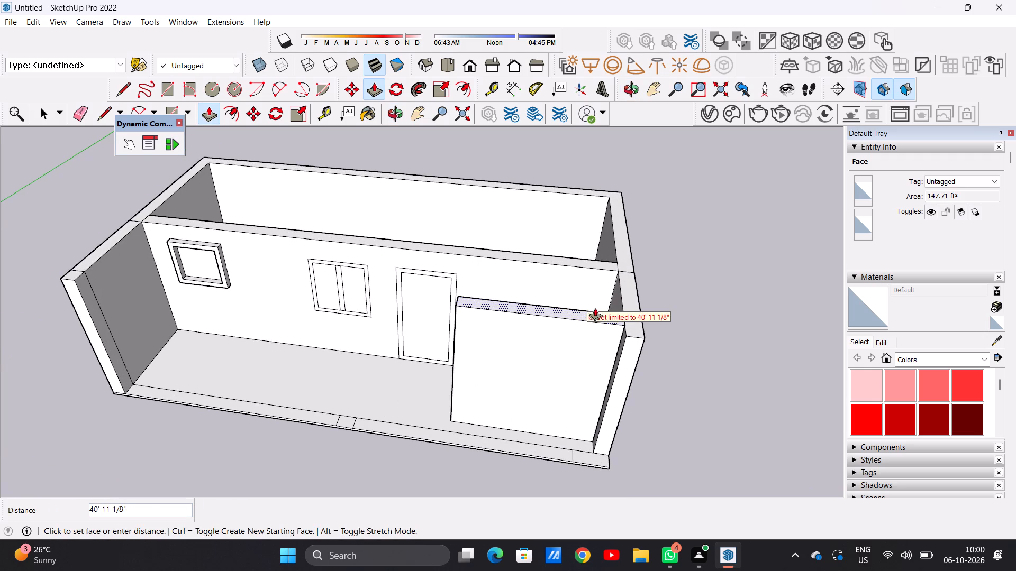
{"action": "left_click", "coordinate": [592, 308]}
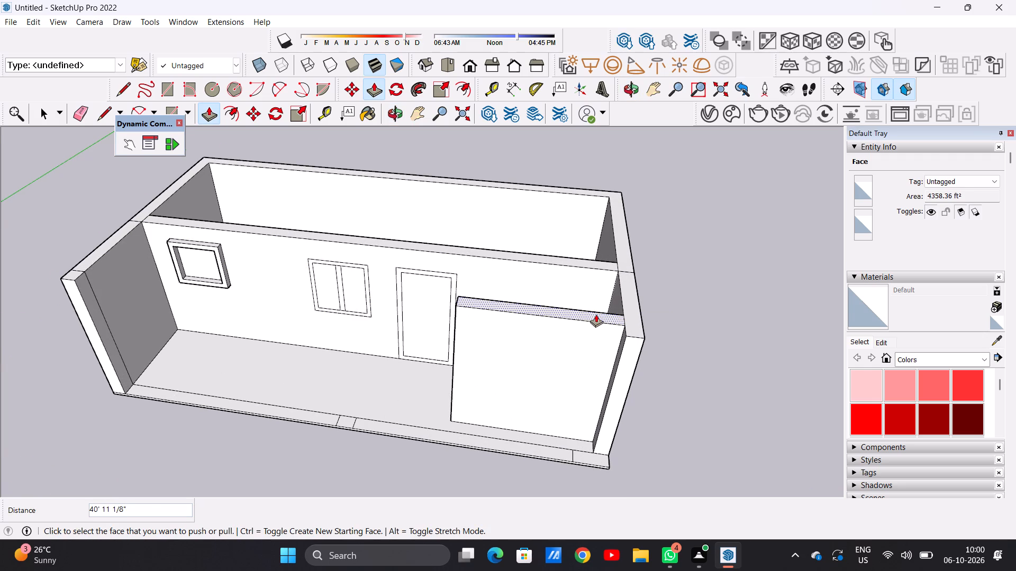
Extend the top face of the new front wall upward by about another 39' 4", above the surrounding walls.
{"action": "left_click", "coordinate": [596, 314]}
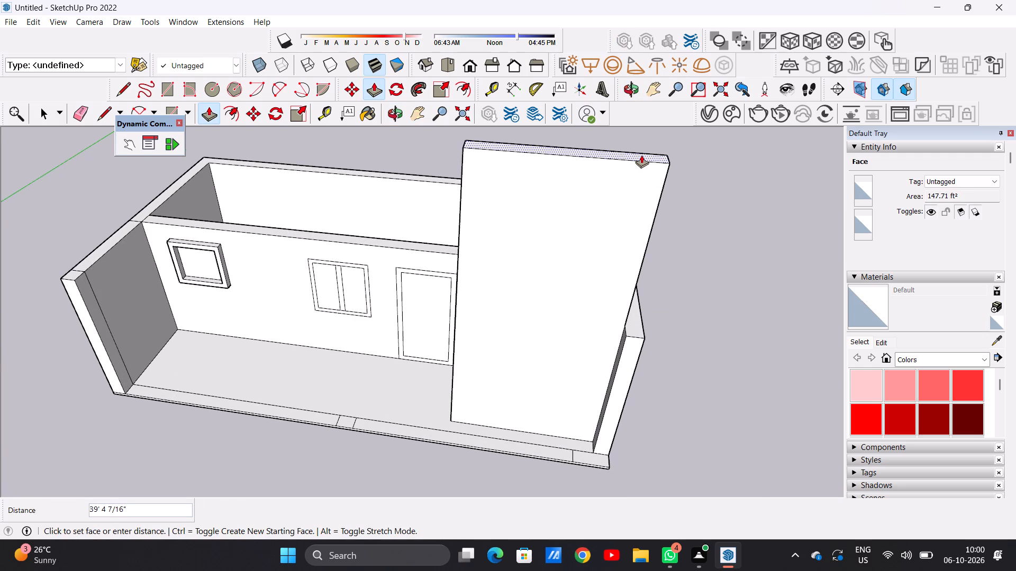
{"action": "left_click", "coordinate": [641, 155]}
{"action": "key", "text": "space"}
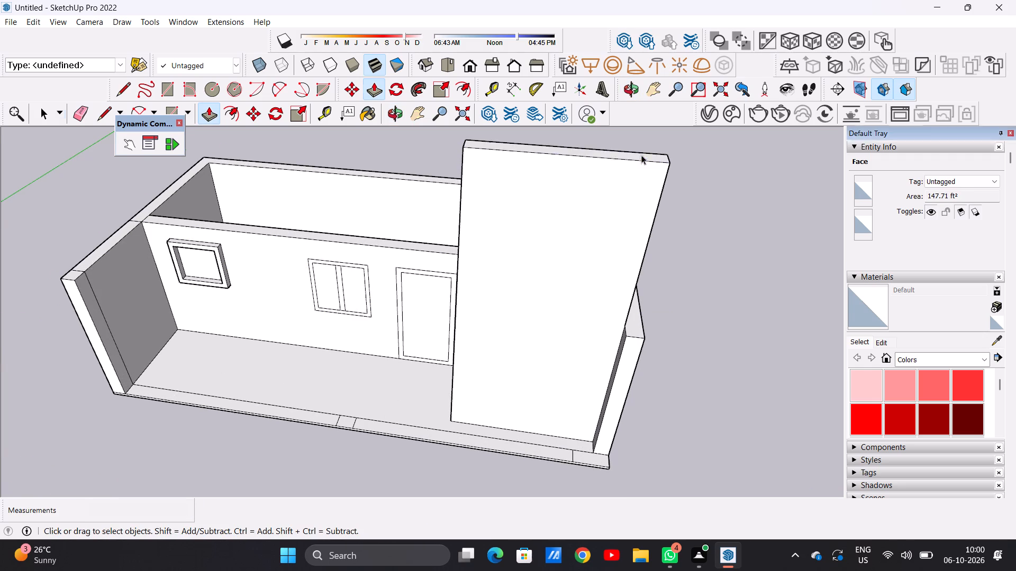
Examine the raised front wall against the rest of the building from the front, above and the side.
{"action": "scroll", "coordinate": [524, 402], "scroll_direction": "down", "scroll_amount": 8}
{"action": "middle_click_drag", "start_coordinate": [447, 372], "coordinate": [538, 418]}
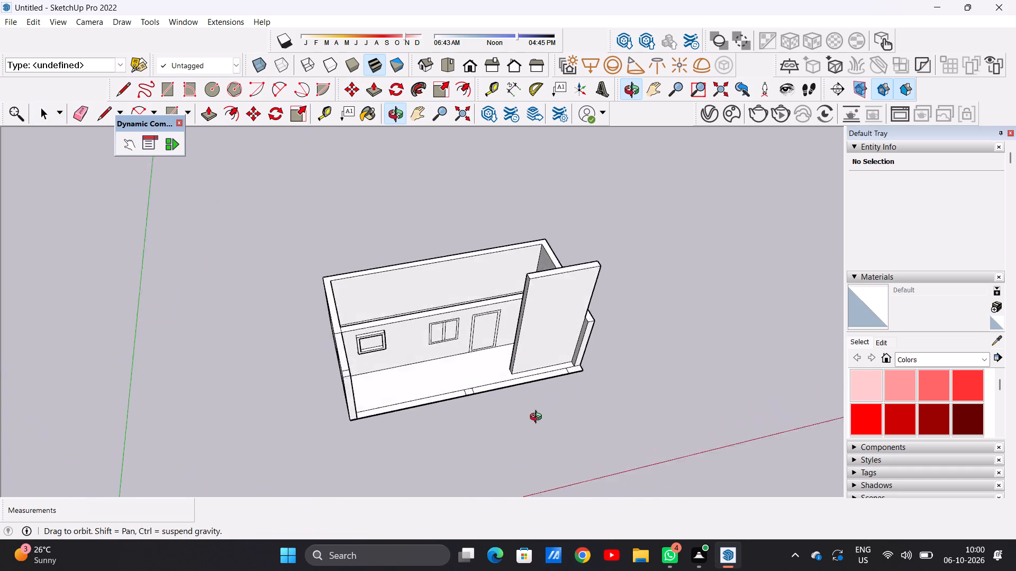
{"action": "middle_click_drag", "start_coordinate": [538, 418], "coordinate": [525, 438]}
{"action": "middle_click_drag", "start_coordinate": [473, 372], "coordinate": [450, 478]}
{"action": "middle_click_drag", "start_coordinate": [461, 367], "coordinate": [458, 406]}
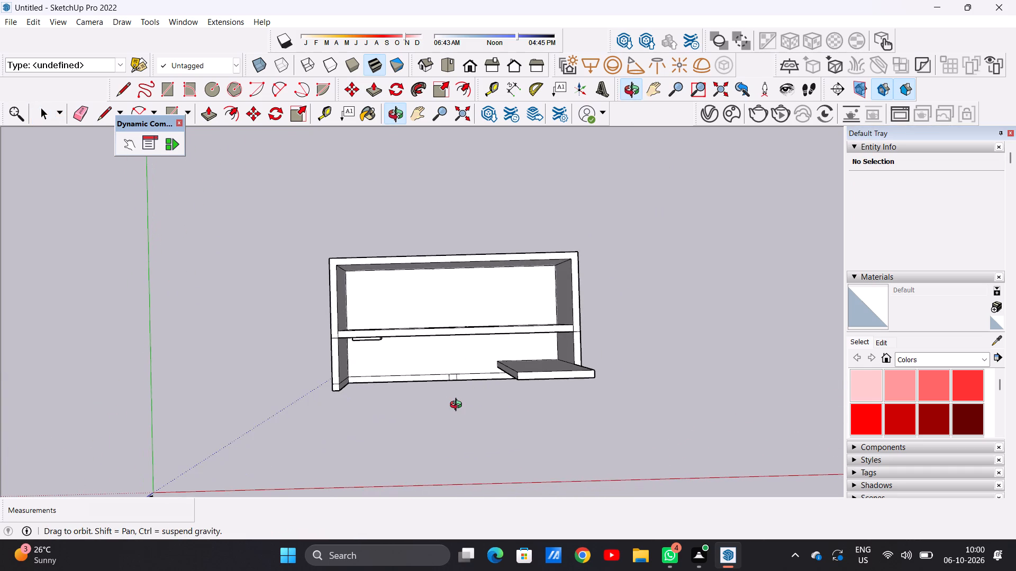
{"action": "middle_click_drag", "start_coordinate": [458, 406], "coordinate": [466, 266]}
{"action": "middle_click_drag", "start_coordinate": [520, 405], "coordinate": [467, 283]}
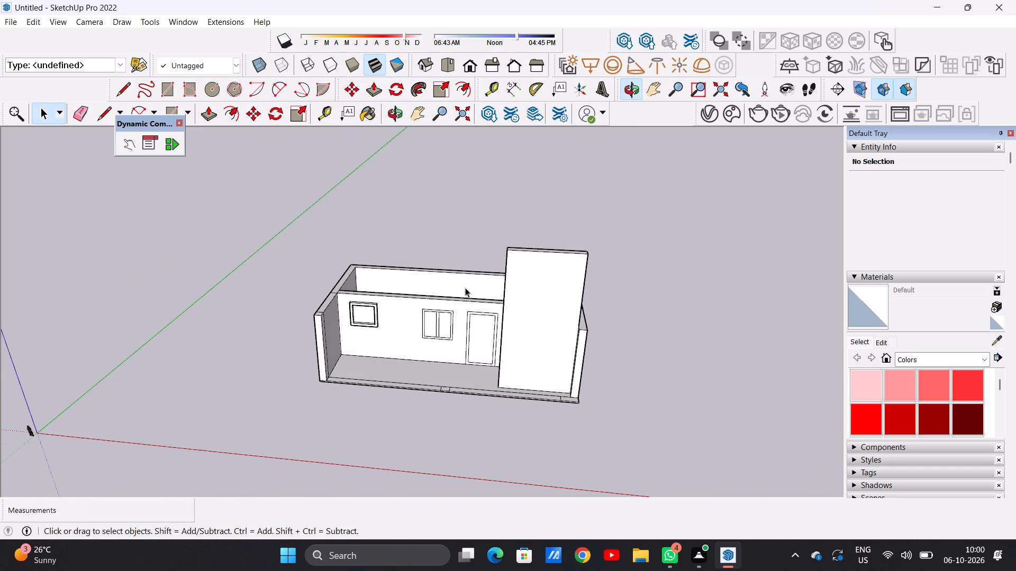
{"action": "middle_click_drag", "start_coordinate": [440, 353], "coordinate": [445, 310]}
{"action": "scroll", "coordinate": [252, 305], "scroll_direction": "up", "scroll_amount": 7}
{"action": "scroll", "coordinate": [253, 305], "scroll_direction": "down", "scroll_amount": 2}
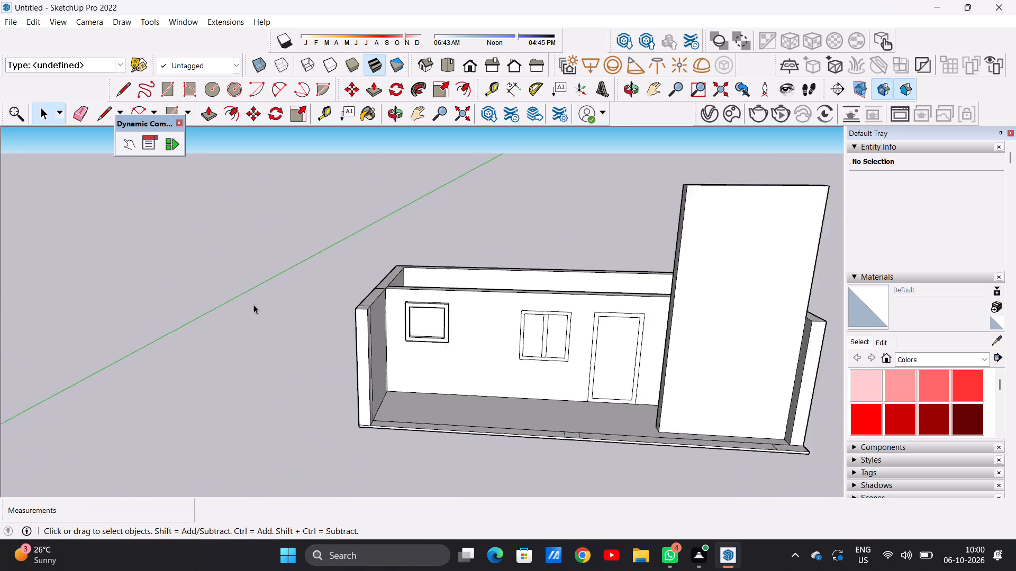
{"action": "scroll", "coordinate": [253, 305], "scroll_direction": "down", "scroll_amount": 8}
{"action": "middle_click_drag", "start_coordinate": [341, 327], "coordinate": [352, 436]}
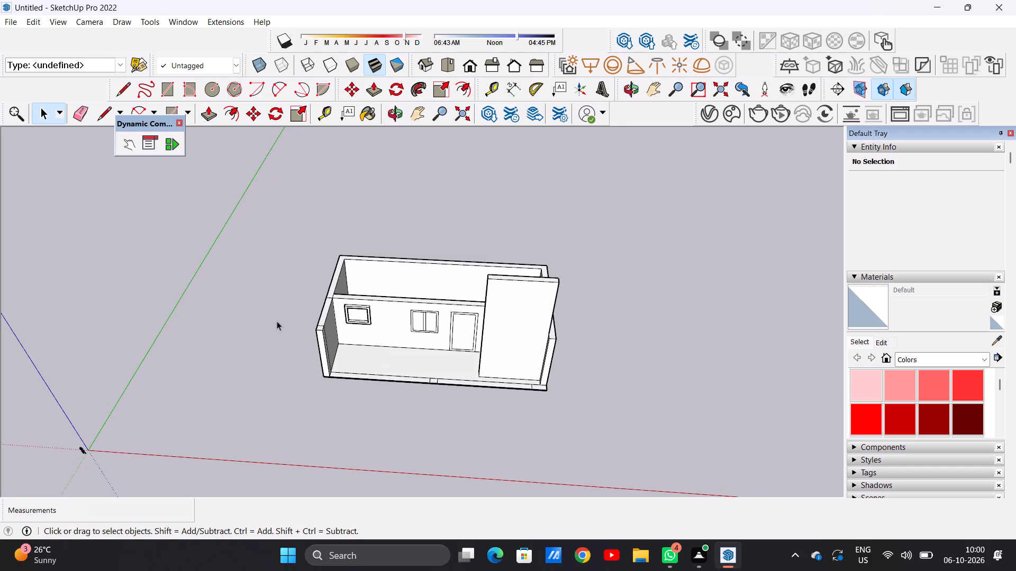
{"action": "scroll", "coordinate": [278, 321], "scroll_direction": "down", "scroll_amount": 4}
{"action": "scroll", "coordinate": [350, 318], "scroll_direction": "up", "scroll_amount": 4}
{"action": "middle_click_drag", "start_coordinate": [394, 328], "coordinate": [156, 371]}
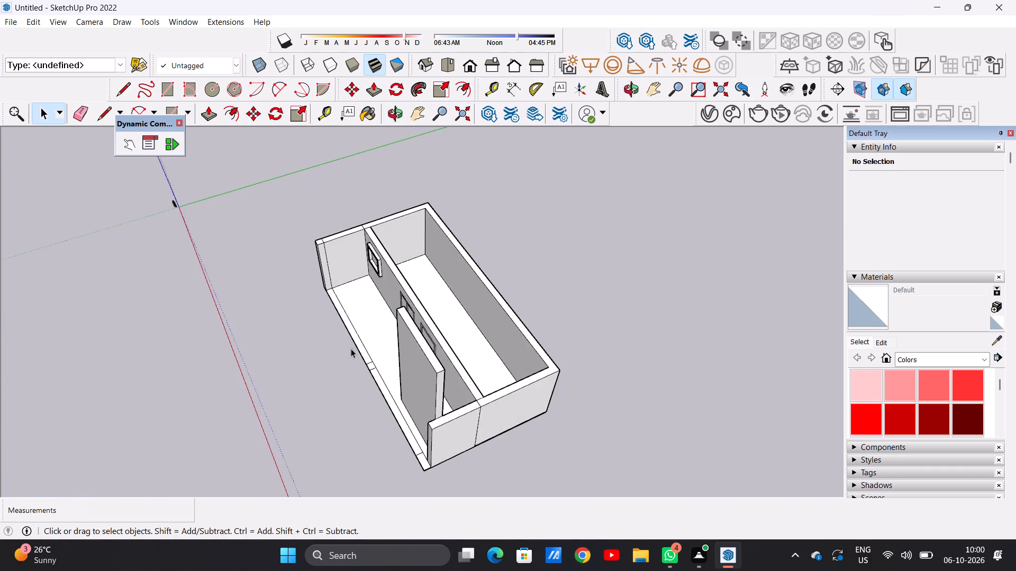
Copy the rear room's floor face and its edges up 40' 11 1/8" to cover the room at the wall tops.
{"action": "middle_click_drag", "start_coordinate": [351, 348], "coordinate": [238, 338]}
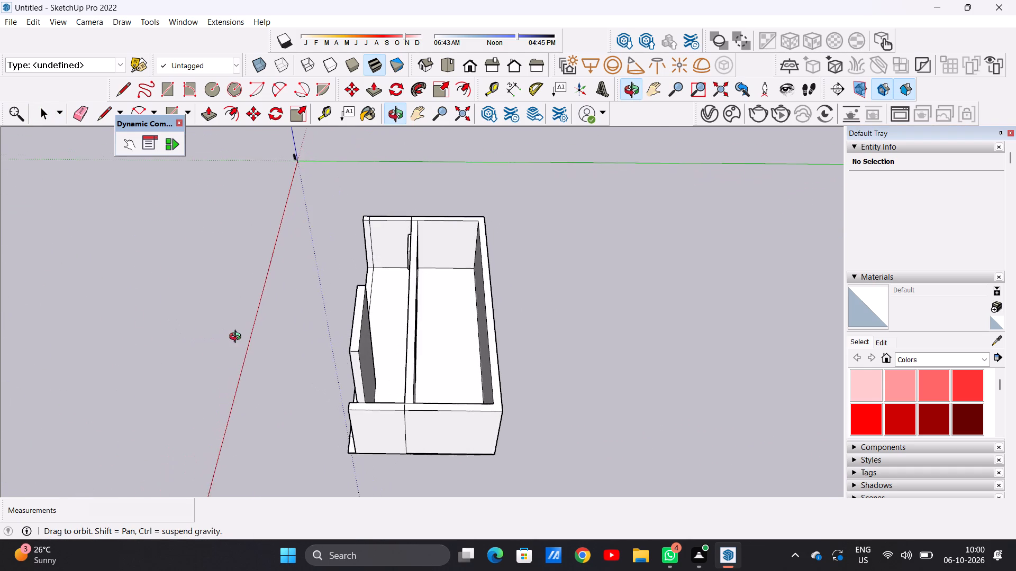
{"action": "middle_click_drag", "start_coordinate": [238, 338], "coordinate": [238, 338]}
{"action": "middle_click_drag", "start_coordinate": [410, 341], "coordinate": [414, 403]}
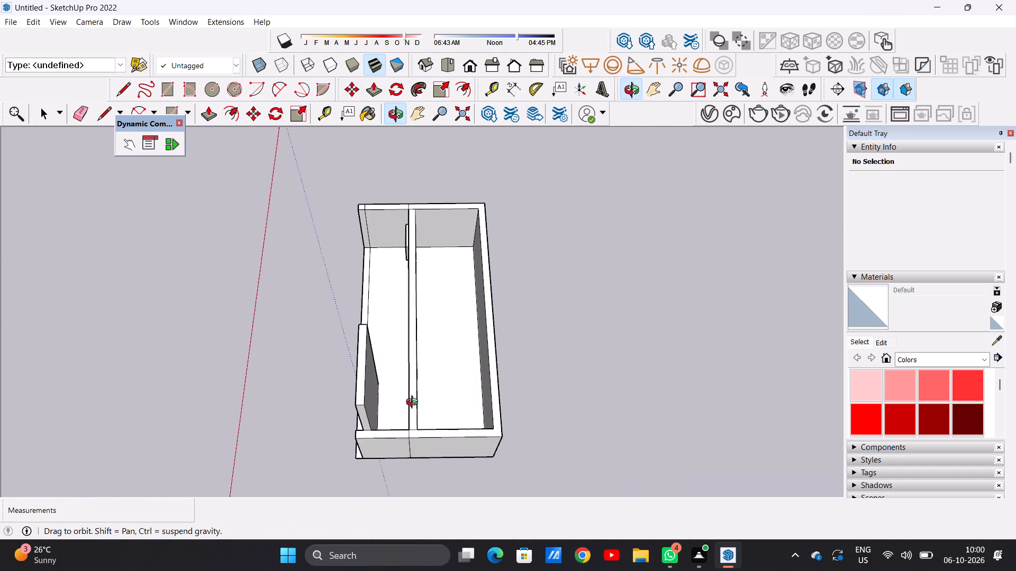
{"action": "middle_click_drag", "start_coordinate": [414, 403], "coordinate": [415, 406]}
{"action": "scroll", "coordinate": [446, 370], "scroll_direction": "up", "scroll_amount": 6}
{"action": "double_click", "coordinate": [451, 364]}
{"action": "scroll", "coordinate": [451, 364], "scroll_direction": "down", "scroll_amount": 7}
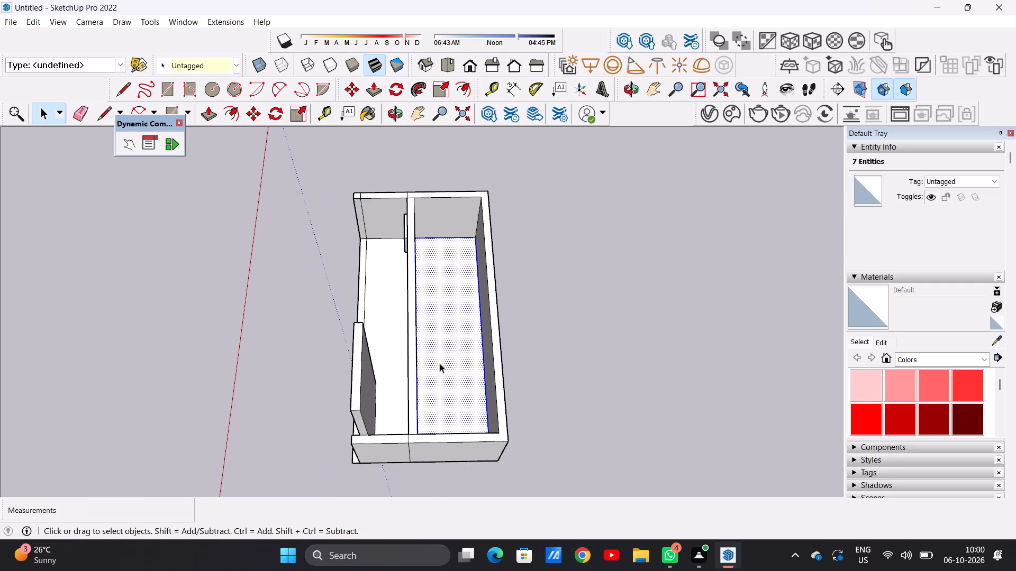
{"action": "middle_click_drag", "start_coordinate": [433, 366], "coordinate": [385, 373]}
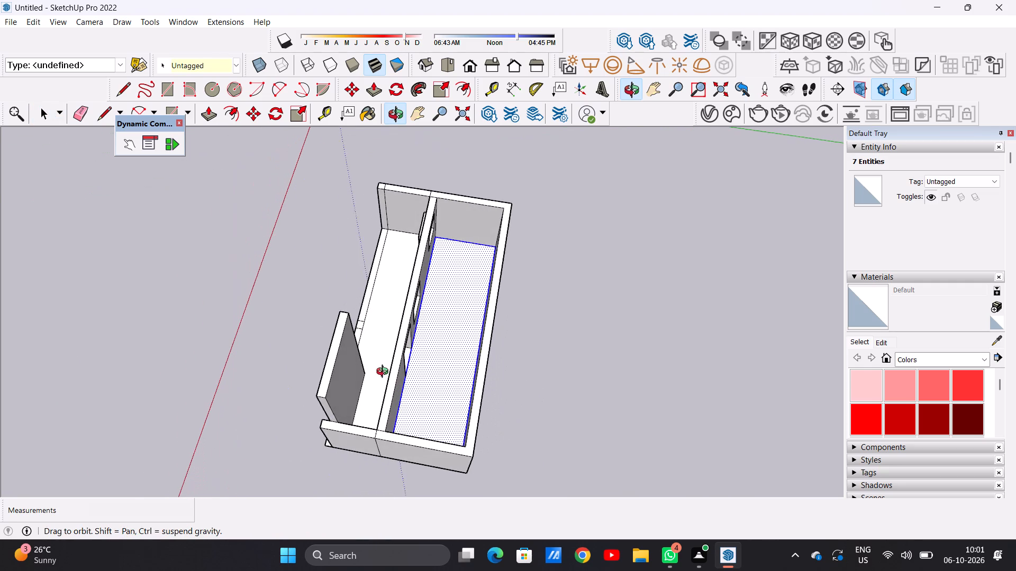
{"action": "middle_click_drag", "start_coordinate": [385, 373], "coordinate": [384, 374]}
{"action": "middle_click_drag", "start_coordinate": [408, 353], "coordinate": [442, 384]}
{"action": "scroll", "coordinate": [460, 240], "scroll_direction": "up", "scroll_amount": 6}
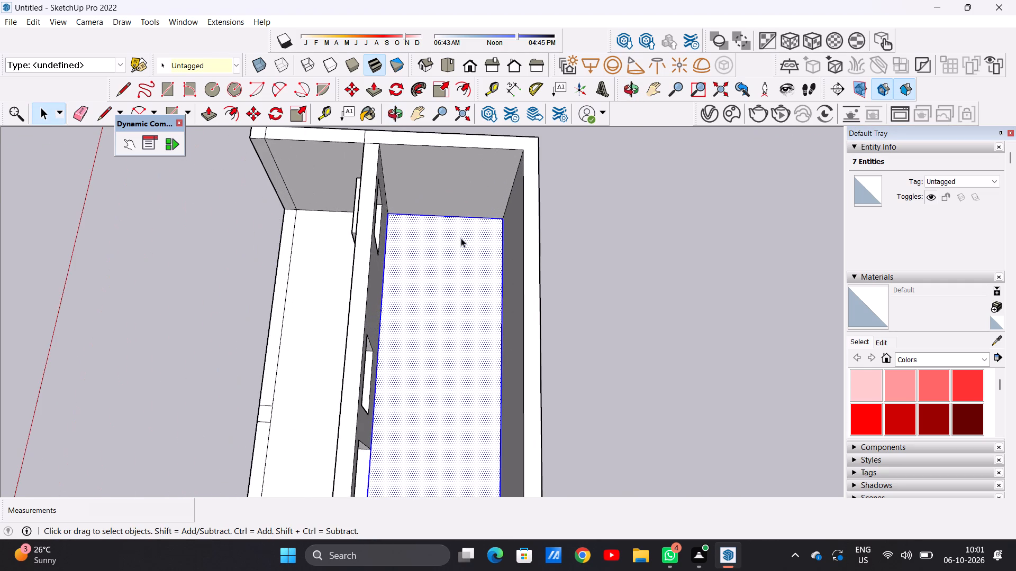
{"action": "key", "text": "m"}
{"action": "scroll", "coordinate": [497, 217], "scroll_direction": "up", "scroll_amount": 4}
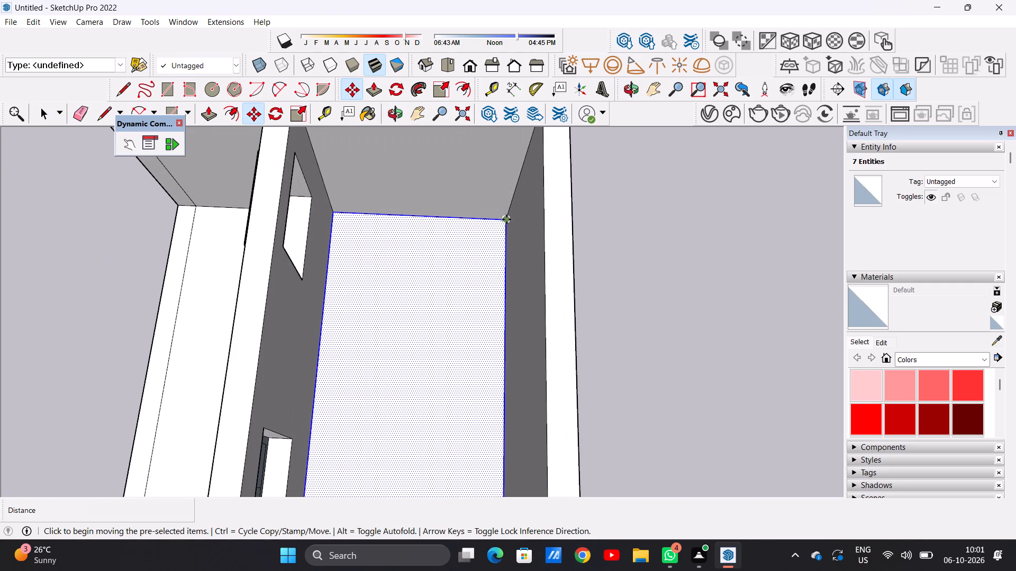
{"action": "left_click", "coordinate": [506, 219]}
{"action": "scroll", "coordinate": [517, 190], "scroll_direction": "down", "scroll_amount": 13}
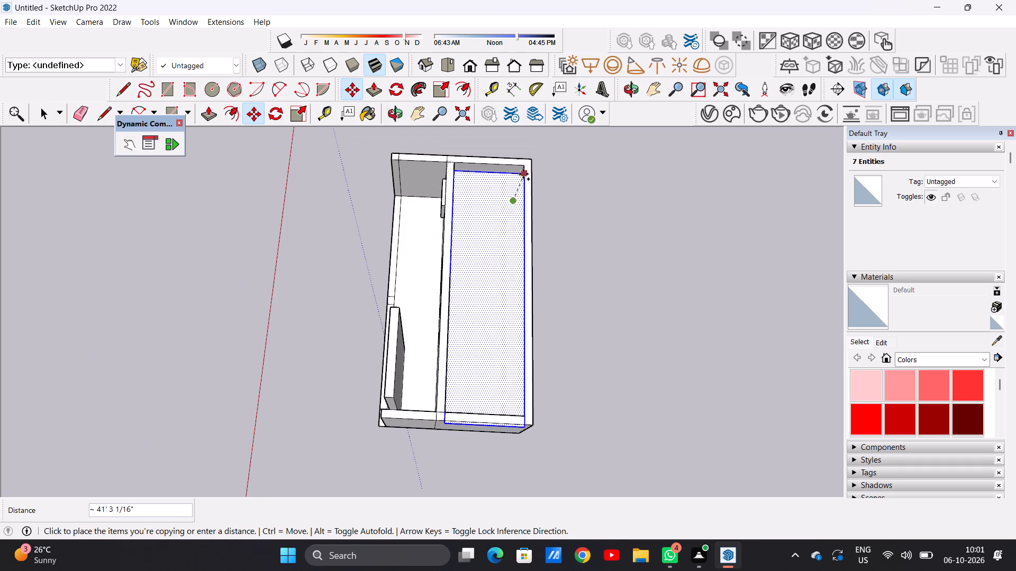
{"action": "scroll", "coordinate": [523, 172], "scroll_direction": "up", "scroll_amount": 6}
{"action": "left_click", "coordinate": [523, 166]}
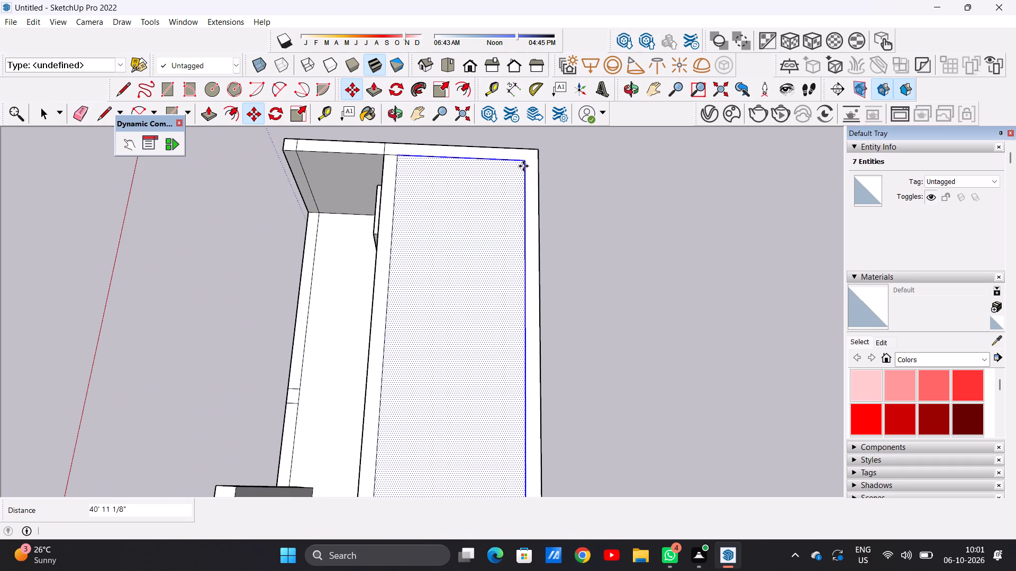
{"action": "key", "text": "space"}
{"action": "left_click", "coordinate": [640, 237]}
Examine the covered rear room and the front facade from above and from the front.
{"action": "scroll", "coordinate": [455, 259], "scroll_direction": "down", "scroll_amount": 11}
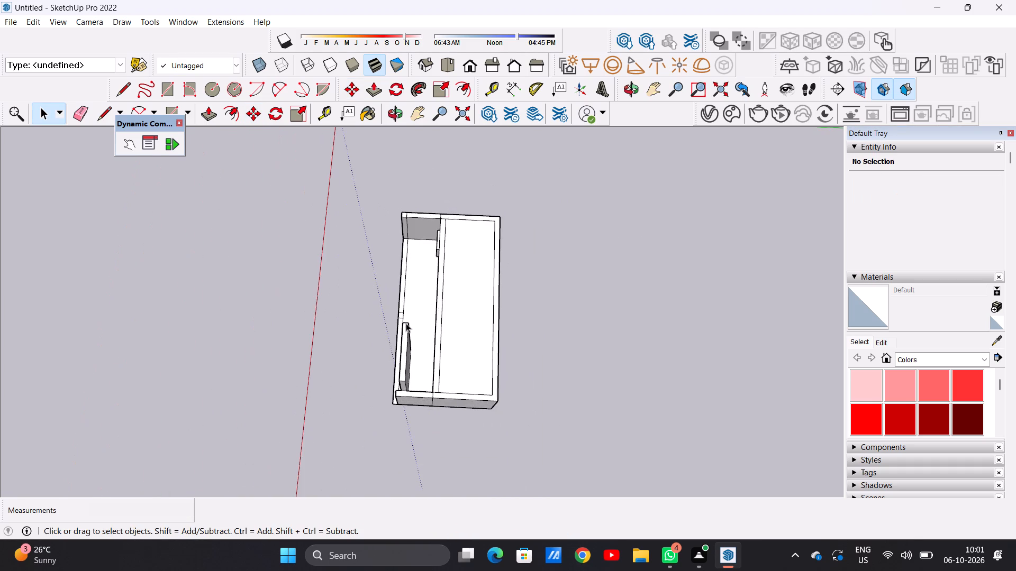
{"action": "middle_click_drag", "start_coordinate": [405, 323], "coordinate": [502, 289]}
{"action": "middle_click_drag", "start_coordinate": [379, 338], "coordinate": [490, 309]}
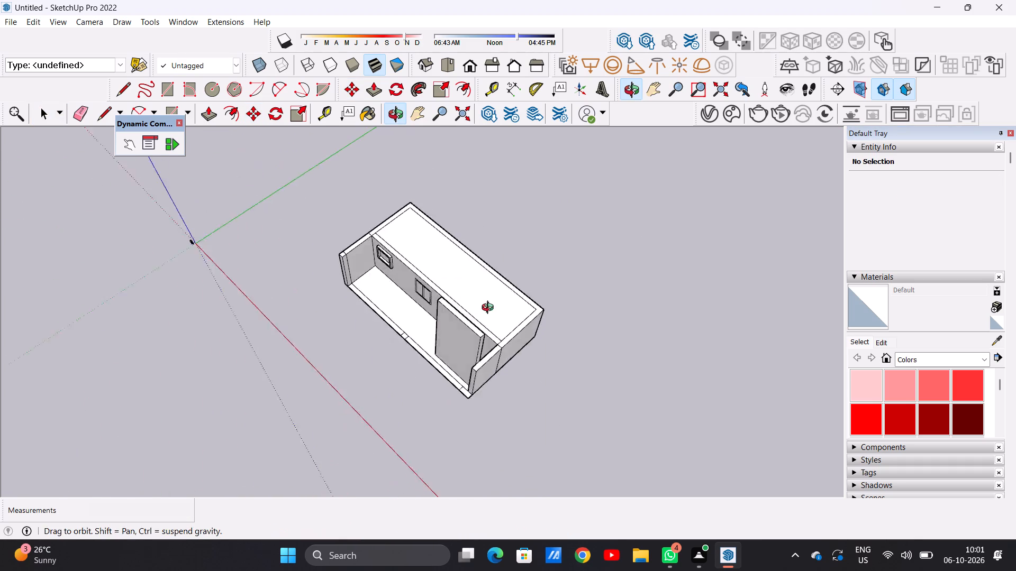
{"action": "middle_click_drag", "start_coordinate": [490, 309], "coordinate": [531, 287]}
{"action": "middle_click_drag", "start_coordinate": [393, 375], "coordinate": [511, 316]}
{"action": "scroll", "coordinate": [412, 292], "scroll_direction": "up", "scroll_amount": 3}
{"action": "middle_click_drag", "start_coordinate": [344, 383], "coordinate": [390, 347]}
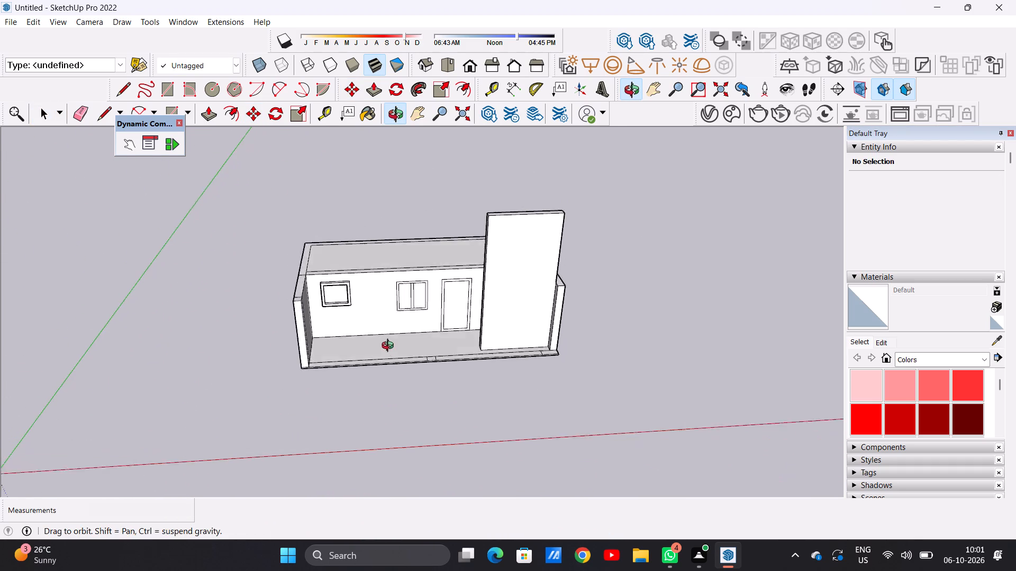
{"action": "middle_click_drag", "start_coordinate": [390, 347], "coordinate": [412, 307]}
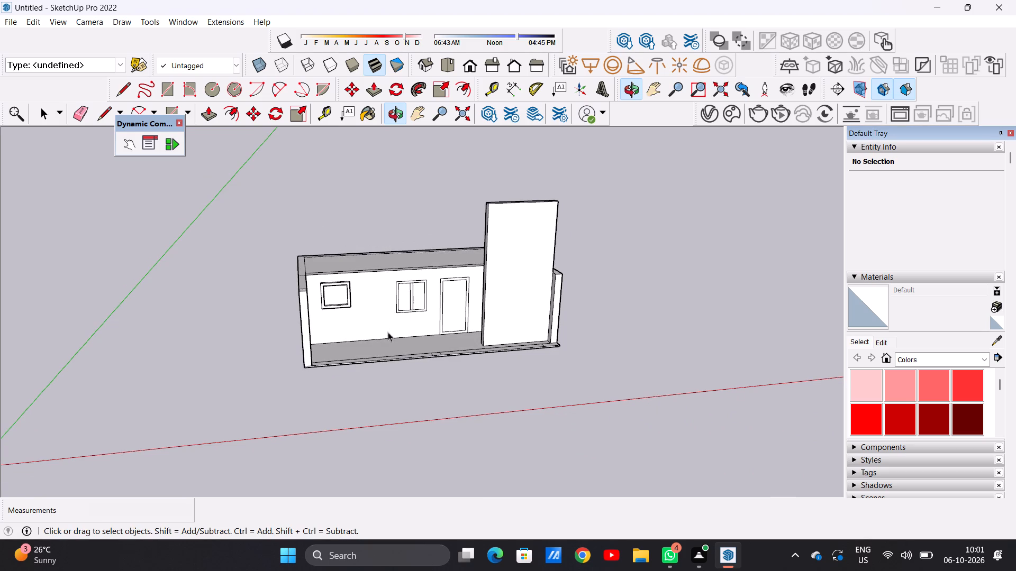
Push/Pull the rear face of the raised front wall back about 18' 7 13/16" to meet the rear room's front wall.
{"action": "scroll", "coordinate": [388, 340], "scroll_direction": "down", "scroll_amount": 3}
{"action": "middle_click_drag", "start_coordinate": [389, 334], "coordinate": [342, 423]}
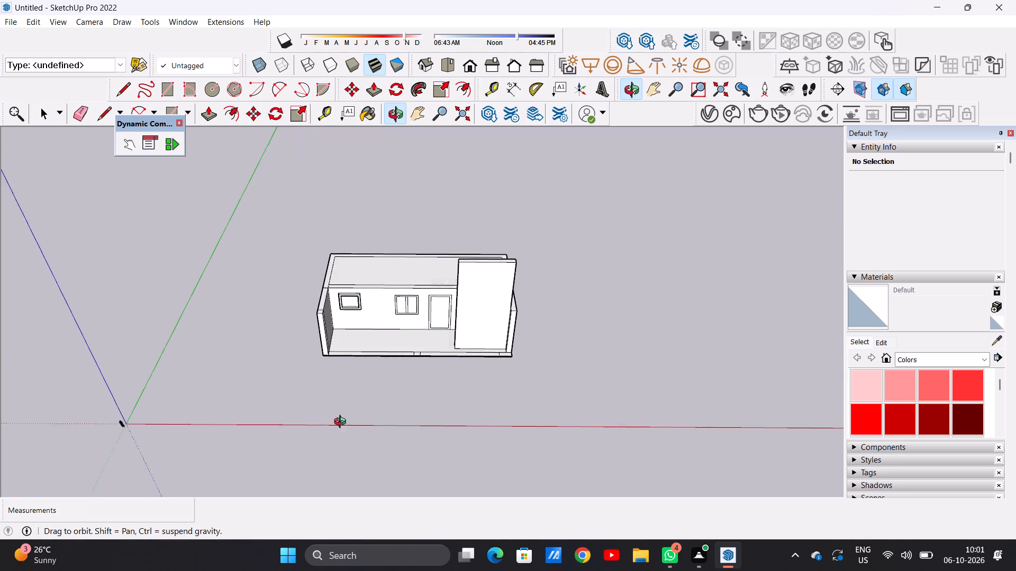
{"action": "middle_click_drag", "start_coordinate": [342, 423], "coordinate": [344, 425]}
{"action": "scroll", "coordinate": [380, 326], "scroll_direction": "up", "scroll_amount": 6}
{"action": "scroll", "coordinate": [380, 334], "scroll_direction": "down", "scroll_amount": 8}
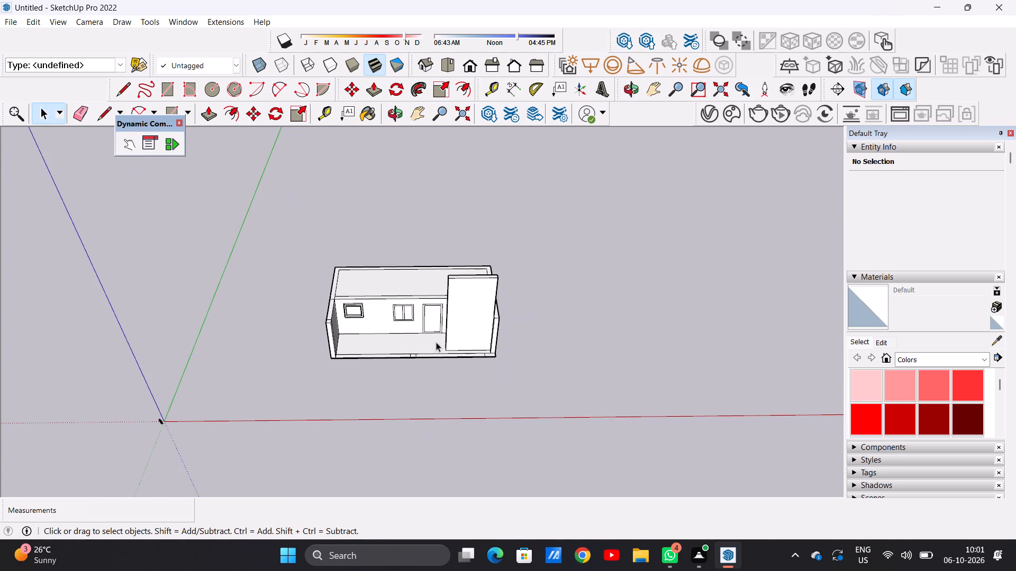
{"action": "middle_click_drag", "start_coordinate": [358, 329], "coordinate": [369, 335]}
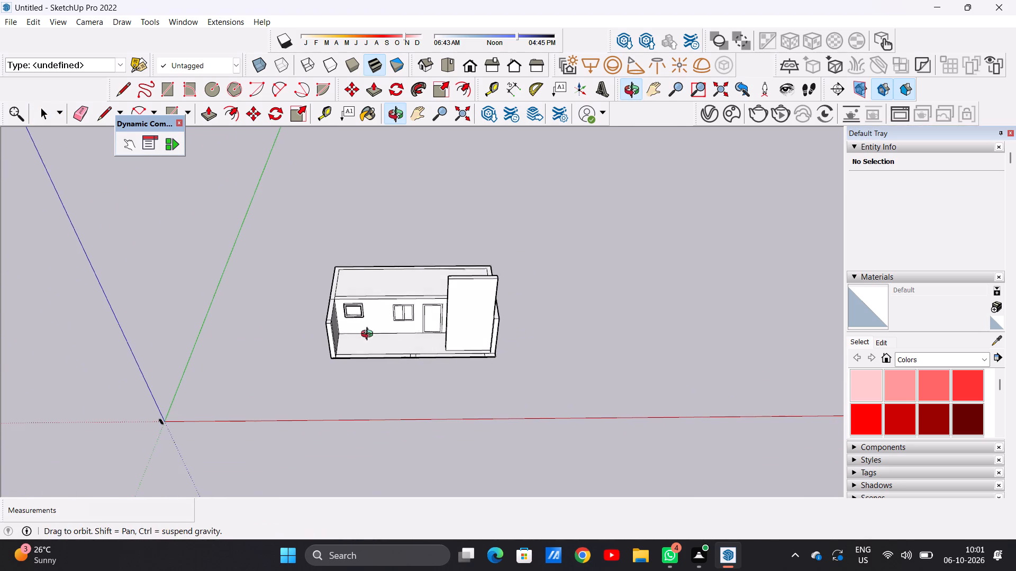
{"action": "middle_click_drag", "start_coordinate": [369, 335], "coordinate": [545, 305]}
{"action": "middle_click_drag", "start_coordinate": [315, 293], "coordinate": [516, 279]}
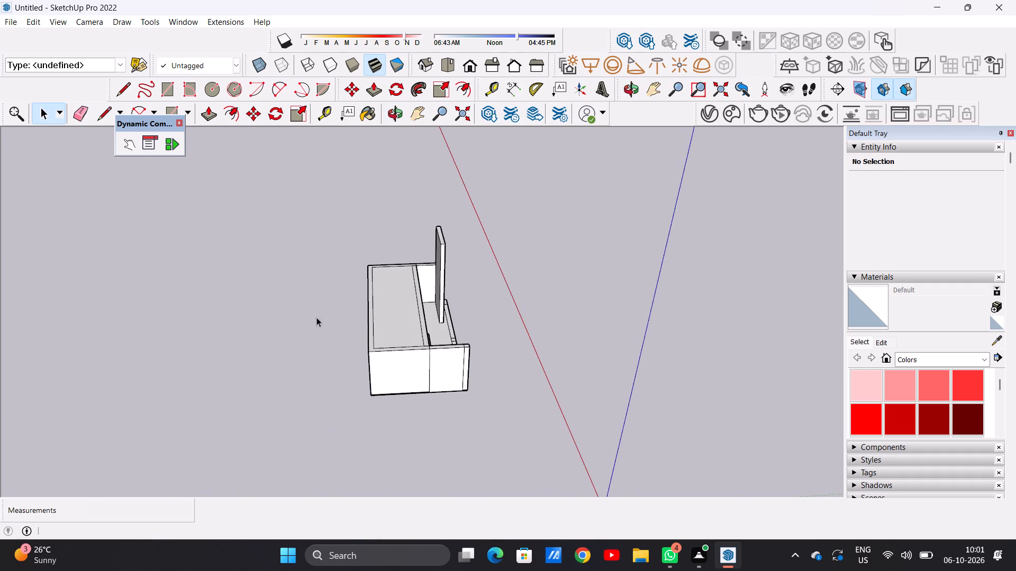
{"action": "middle_click_drag", "start_coordinate": [370, 317], "coordinate": [447, 306]}
{"action": "scroll", "coordinate": [414, 275], "scroll_direction": "up", "scroll_amount": 6}
{"action": "middle_click_drag", "start_coordinate": [343, 317], "coordinate": [462, 311]}
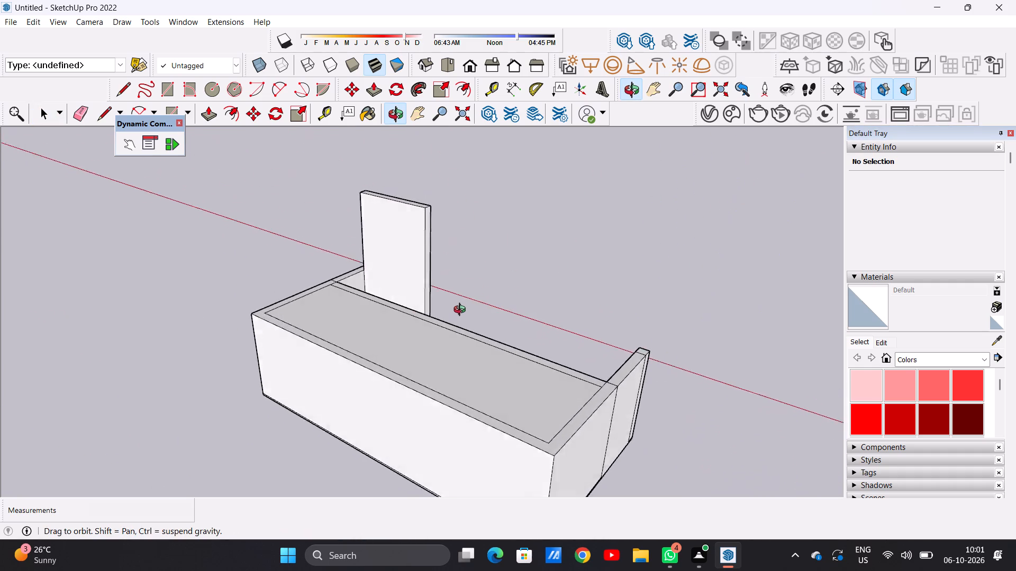
{"action": "middle_click_drag", "start_coordinate": [462, 311], "coordinate": [474, 310]}
{"action": "middle_click_drag", "start_coordinate": [473, 310], "coordinate": [451, 317]}
{"action": "middle_click_drag", "start_coordinate": [379, 327], "coordinate": [291, 327]}
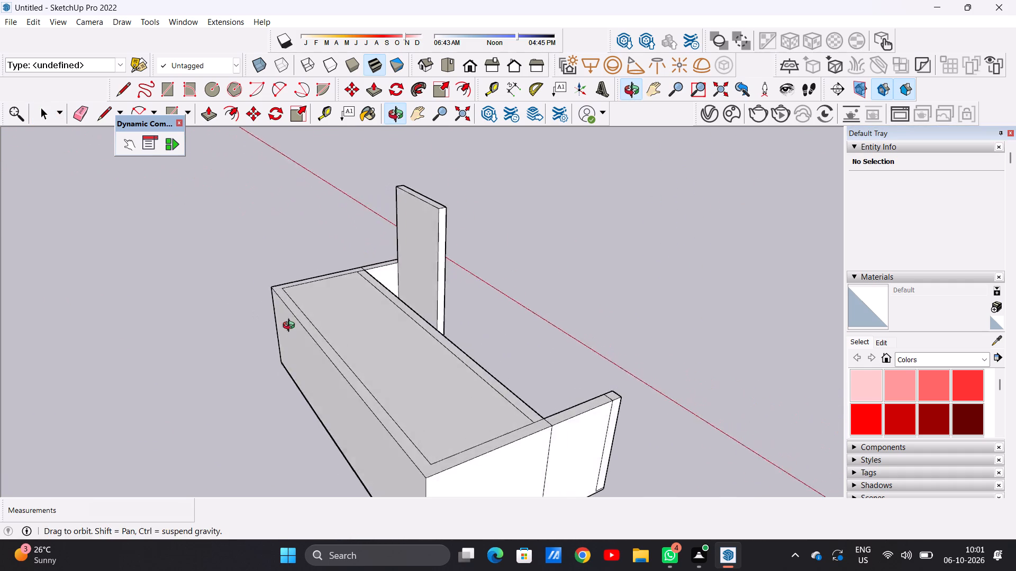
{"action": "middle_click_drag", "start_coordinate": [291, 327], "coordinate": [265, 327]}
{"action": "scroll", "coordinate": [252, 352], "scroll_direction": "down", "scroll_amount": 9}
{"action": "middle_click_drag", "start_coordinate": [325, 353], "coordinate": [272, 326]}
{"action": "scroll", "coordinate": [339, 303], "scroll_direction": "up", "scroll_amount": 8}
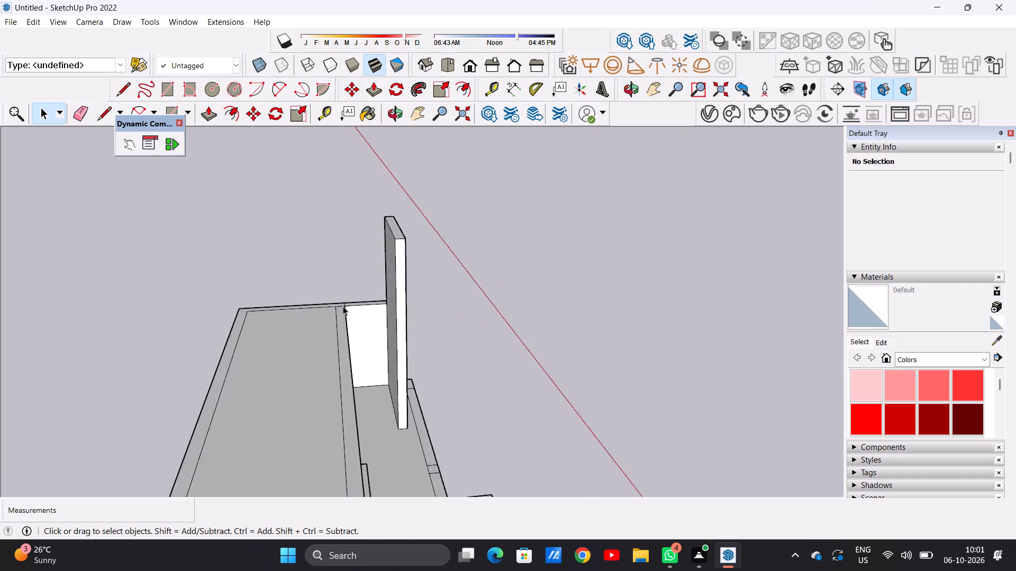
{"action": "scroll", "coordinate": [343, 306], "scroll_direction": "up", "scroll_amount": 5}
{"action": "key", "text": "p"}
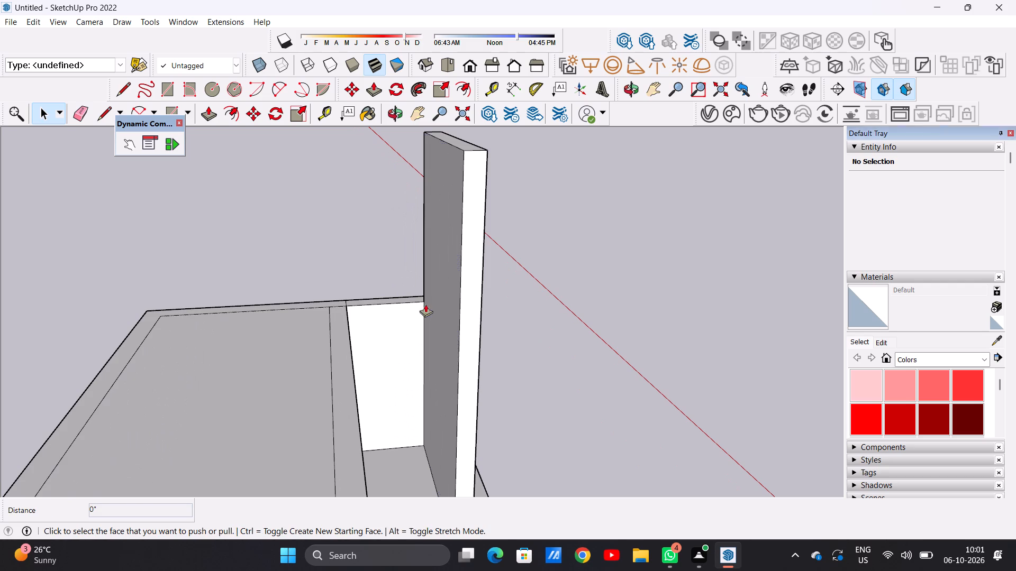
{"action": "left_click", "coordinate": [441, 291]}
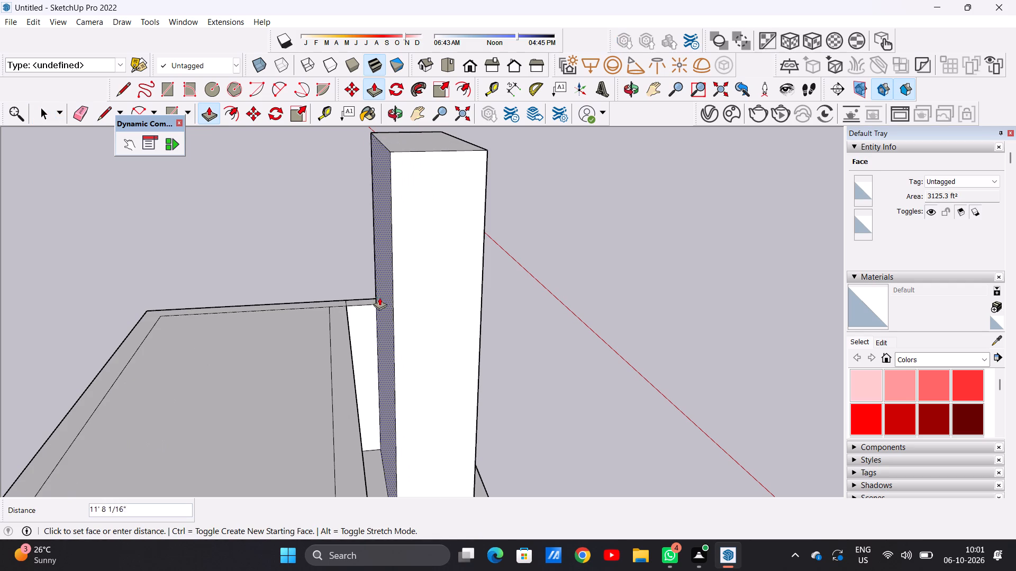
{"action": "left_click", "coordinate": [342, 305]}
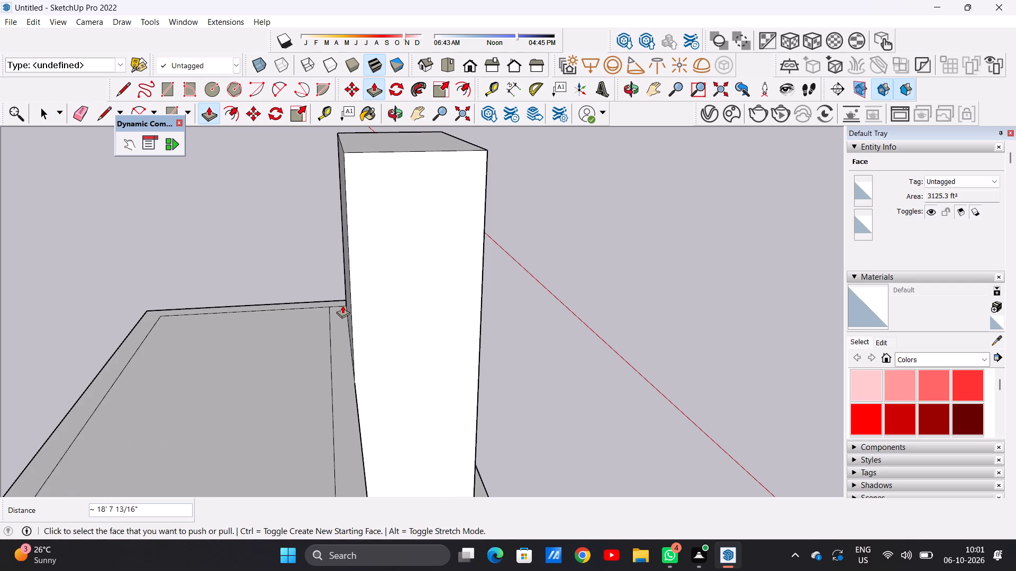
{"action": "key", "text": "space"}
Examine the thickened front block against the rest of the building from the side, the front and above.
{"action": "scroll", "coordinate": [344, 353], "scroll_direction": "down", "scroll_amount": 11}
{"action": "middle_click_drag", "start_coordinate": [418, 381], "coordinate": [224, 334]}
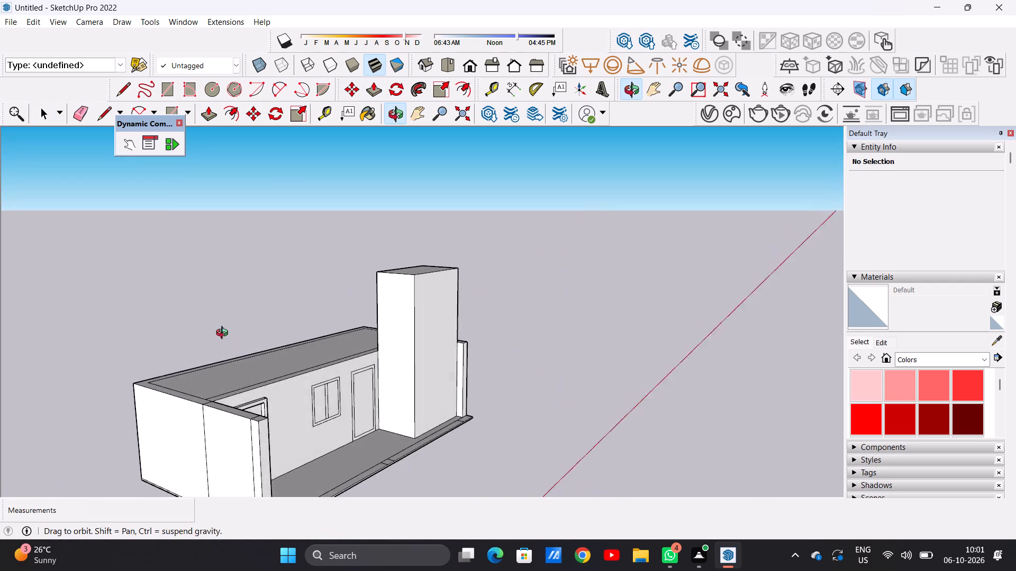
{"action": "middle_click_drag", "start_coordinate": [224, 334], "coordinate": [198, 333]}
{"action": "scroll", "coordinate": [215, 358], "scroll_direction": "down", "scroll_amount": 4}
{"action": "middle_click_drag", "start_coordinate": [341, 371], "coordinate": [180, 346]}
{"action": "scroll", "coordinate": [396, 370], "scroll_direction": "up", "scroll_amount": 3}
{"action": "scroll", "coordinate": [397, 378], "scroll_direction": "down", "scroll_amount": 4}
{"action": "middle_click_drag", "start_coordinate": [390, 385], "coordinate": [387, 367]}
{"action": "scroll", "coordinate": [280, 369], "scroll_direction": "up", "scroll_amount": 1}
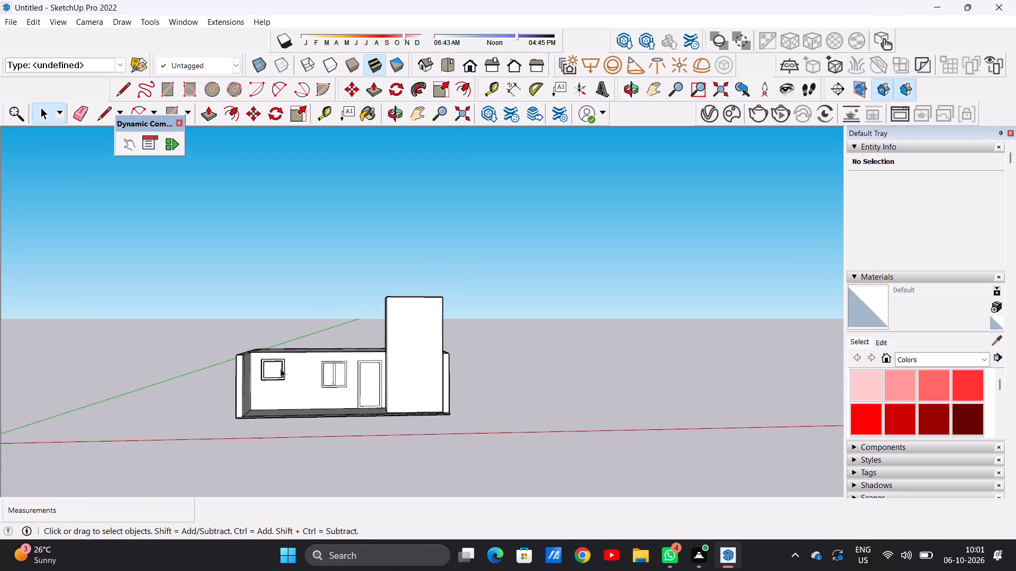
{"action": "scroll", "coordinate": [280, 369], "scroll_direction": "up", "scroll_amount": 1}
{"action": "scroll", "coordinate": [329, 399], "scroll_direction": "down", "scroll_amount": 4}
{"action": "middle_click_drag", "start_coordinate": [310, 408], "coordinate": [305, 428]}
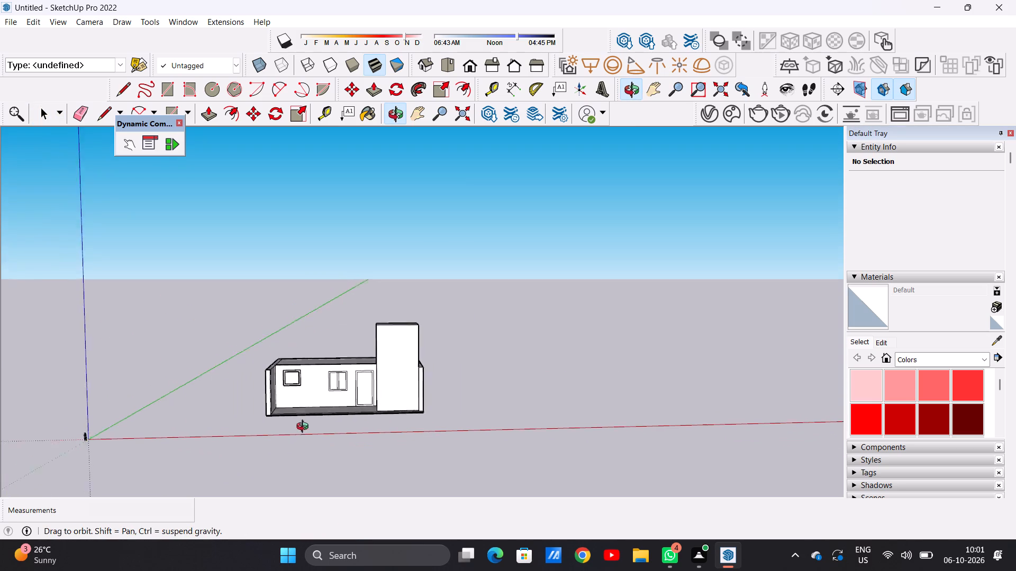
{"action": "middle_click_drag", "start_coordinate": [305, 428], "coordinate": [309, 491]}
Push/Pull the small rectangle midway along the slab's front edge up 40' 11 1/8" to the side wall's top, forming a column.
{"action": "scroll", "coordinate": [333, 400], "scroll_direction": "up", "scroll_amount": 6}
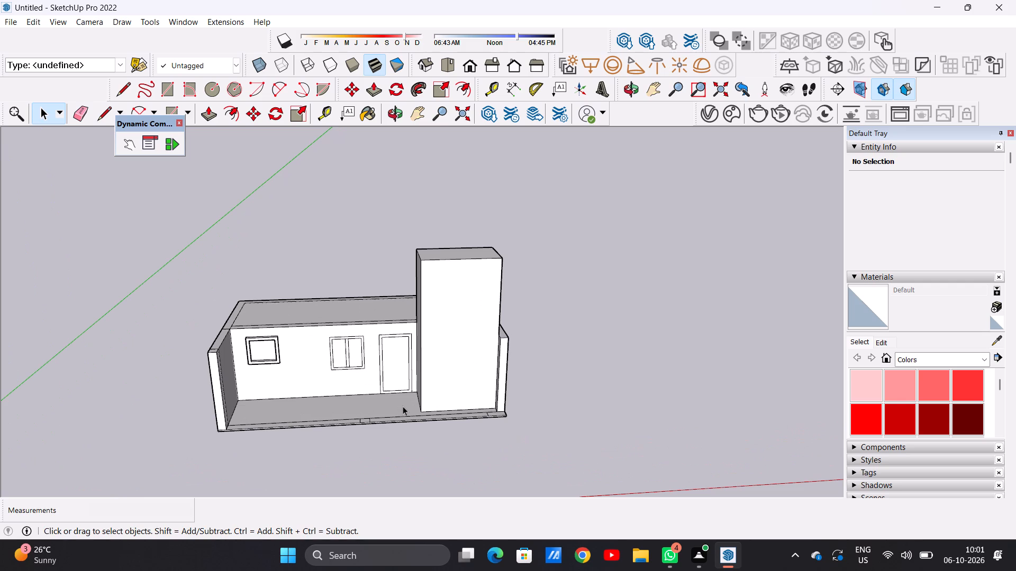
{"action": "scroll", "coordinate": [358, 431], "scroll_direction": "up", "scroll_amount": 5}
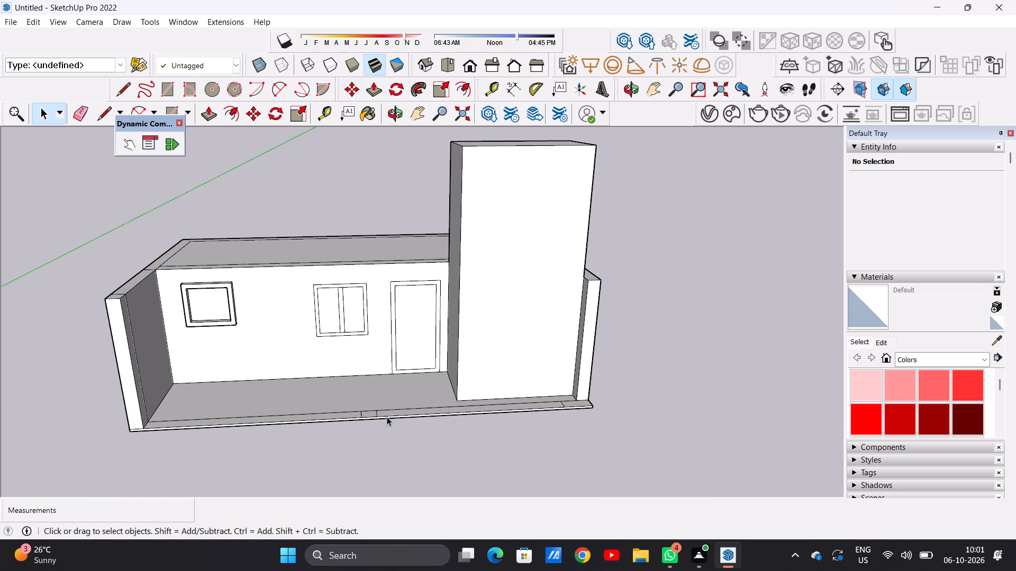
{"action": "middle_click_drag", "start_coordinate": [382, 415], "coordinate": [376, 484]}
{"action": "scroll", "coordinate": [398, 422], "scroll_direction": "down", "scroll_amount": 6}
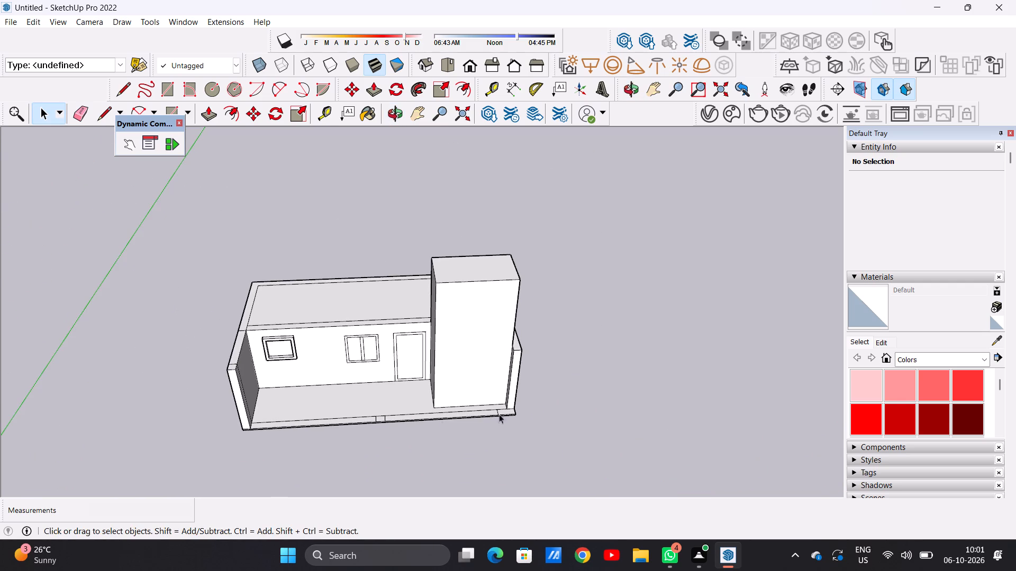
{"action": "scroll", "coordinate": [511, 409], "scroll_direction": "up", "scroll_amount": 15}
{"action": "scroll", "coordinate": [512, 419], "scroll_direction": "down", "scroll_amount": 4}
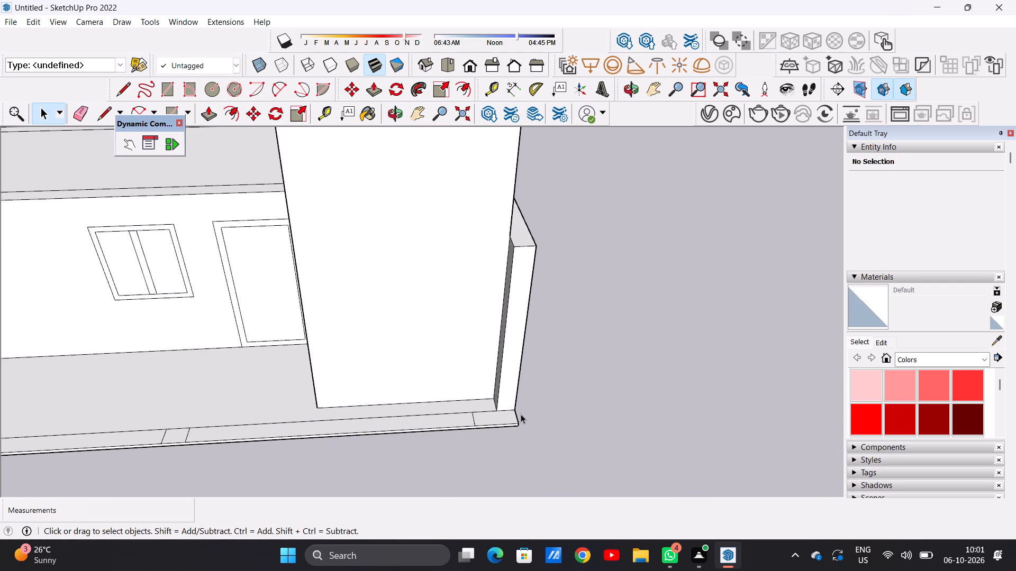
{"action": "scroll", "coordinate": [521, 414], "scroll_direction": "down", "scroll_amount": 9}
{"action": "scroll", "coordinate": [324, 426], "scroll_direction": "up", "scroll_amount": 10}
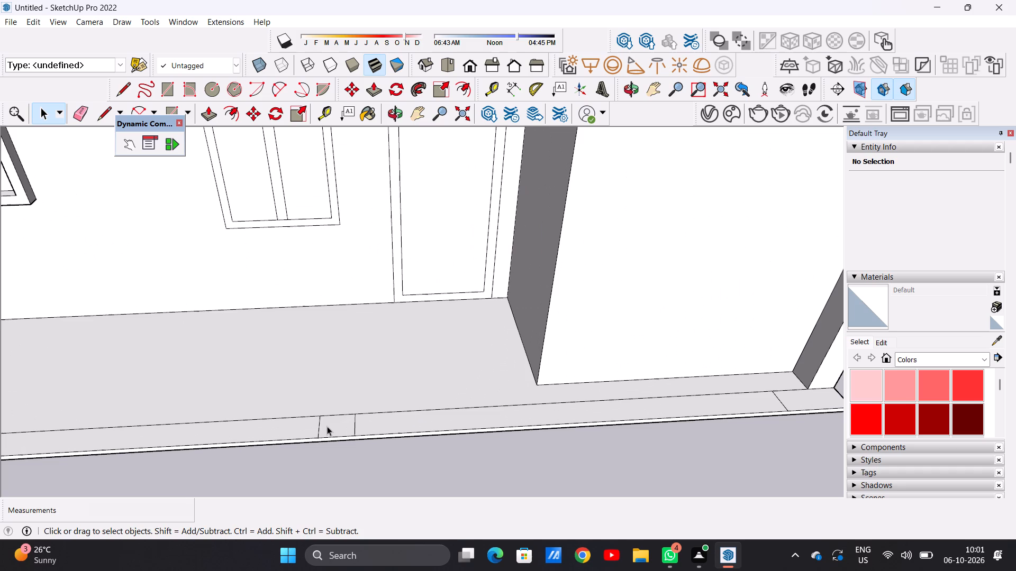
{"action": "key", "text": "p"}
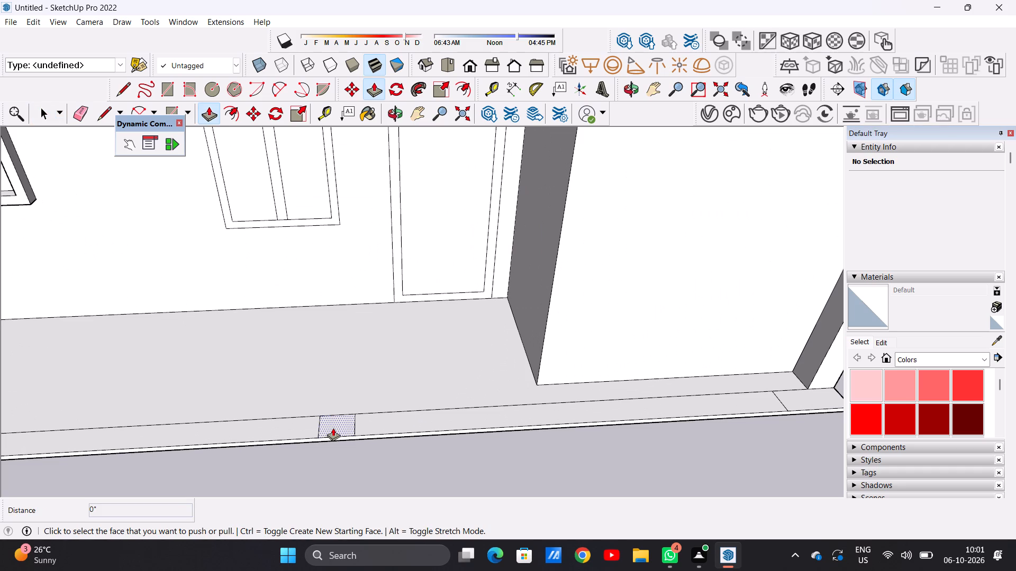
{"action": "left_click", "coordinate": [334, 423]}
{"action": "scroll", "coordinate": [350, 278], "scroll_direction": "down", "scroll_amount": 3}
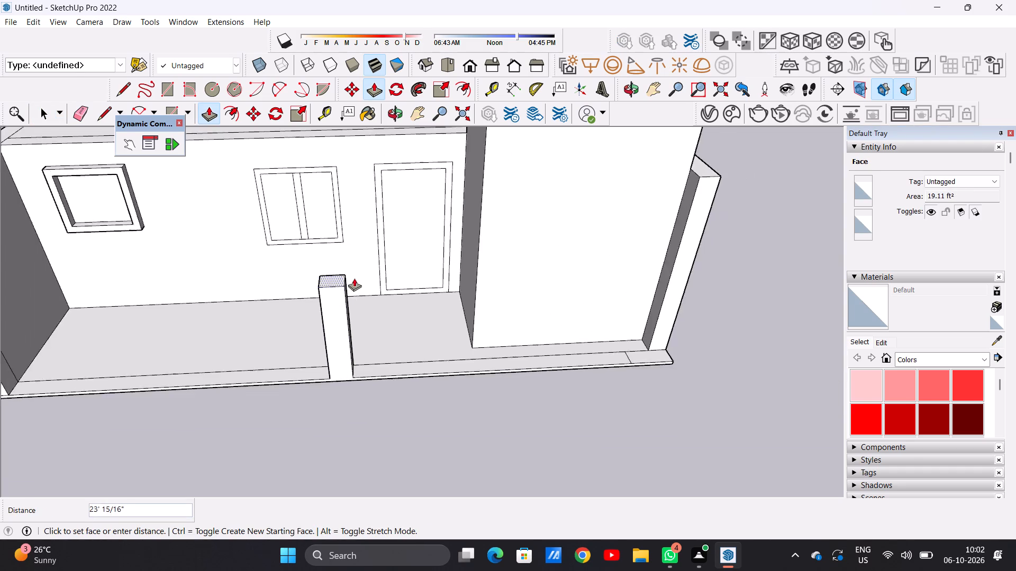
{"action": "scroll", "coordinate": [354, 278], "scroll_direction": "down", "scroll_amount": 10}
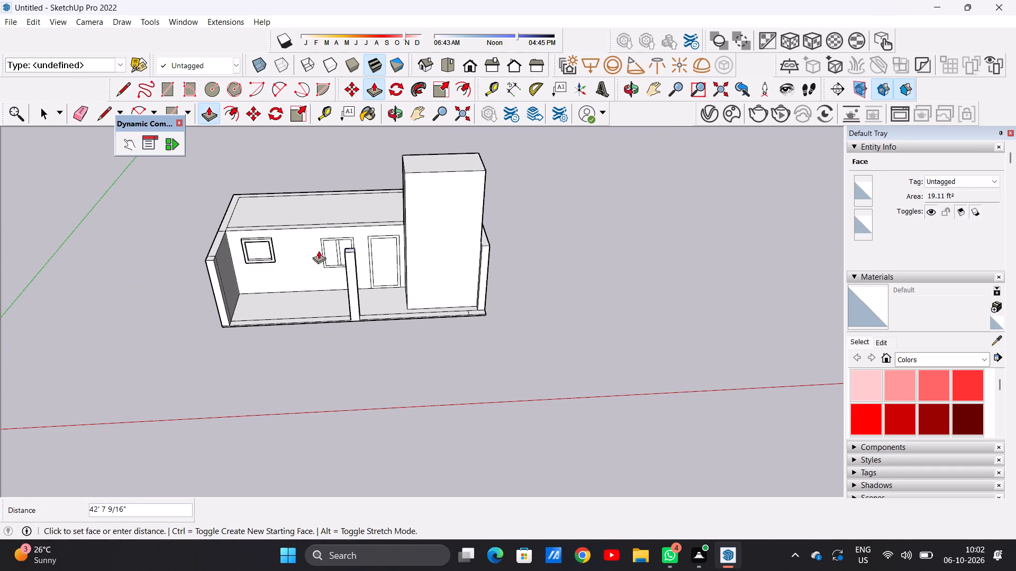
{"action": "left_click", "coordinate": [214, 257]}
{"action": "key", "text": "space"}
Examine the new column and the tall block against the windows, door and walls from the front, above and the side.
{"action": "scroll", "coordinate": [321, 339], "scroll_direction": "down", "scroll_amount": 3}
{"action": "middle_click_drag", "start_coordinate": [312, 348], "coordinate": [320, 303]}
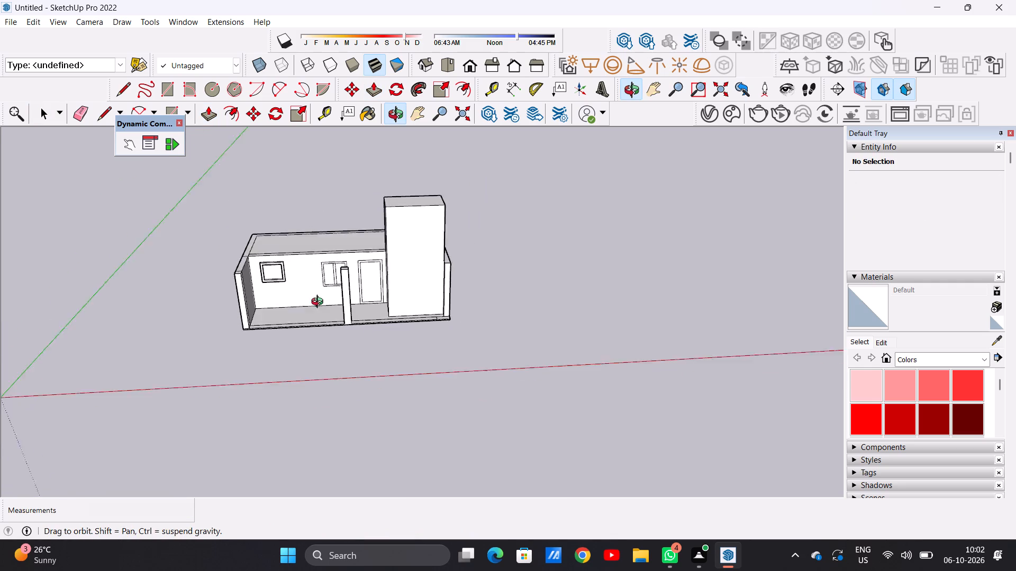
{"action": "middle_click_drag", "start_coordinate": [320, 303], "coordinate": [334, 252]}
{"action": "scroll", "coordinate": [340, 254], "scroll_direction": "up", "scroll_amount": 5}
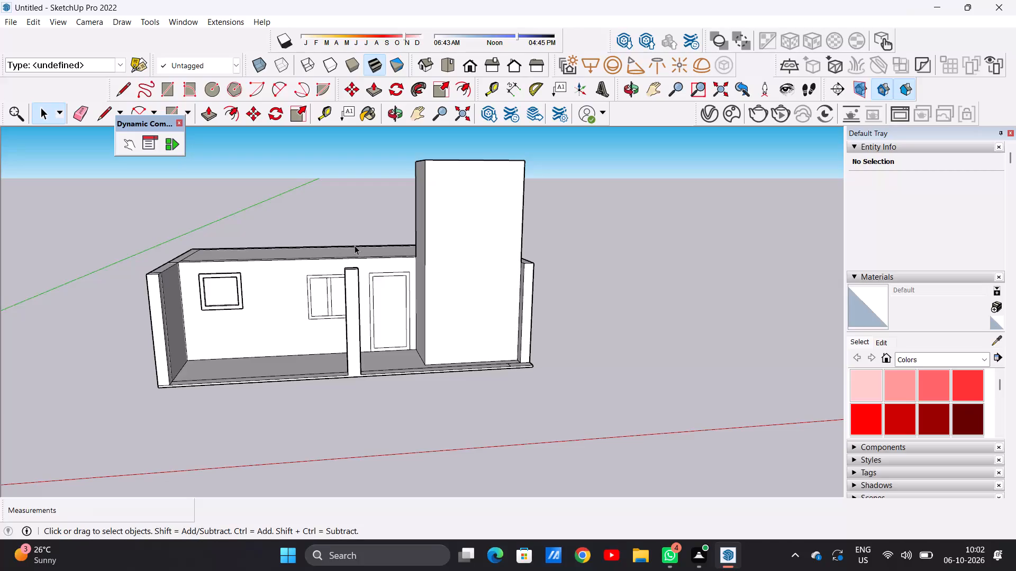
{"action": "scroll", "coordinate": [370, 306], "scroll_direction": "down", "scroll_amount": 1}
{"action": "middle_click_drag", "start_coordinate": [376, 331], "coordinate": [348, 388]}
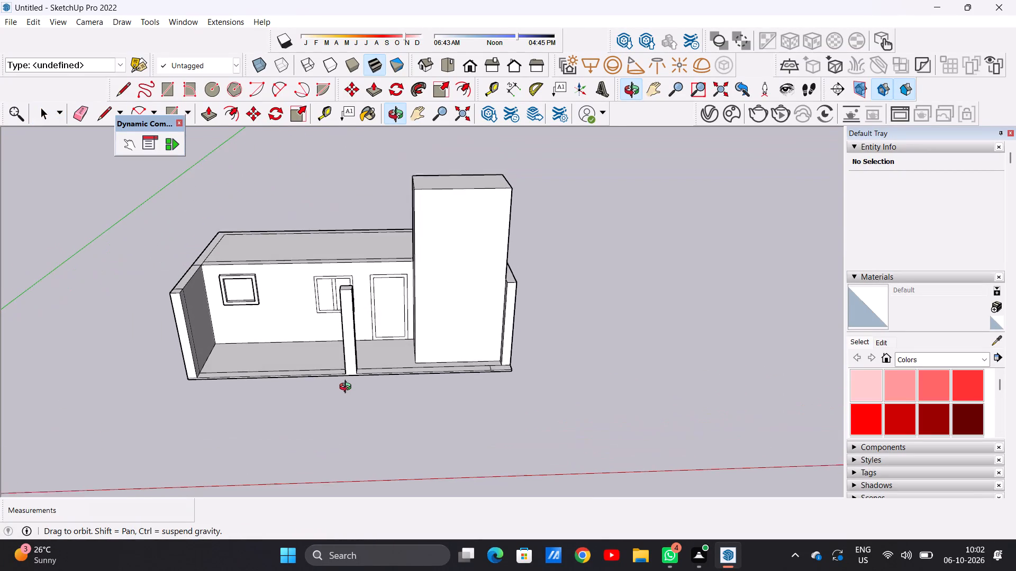
{"action": "middle_click_drag", "start_coordinate": [348, 388], "coordinate": [349, 389]}
{"action": "scroll", "coordinate": [356, 359], "scroll_direction": "up", "scroll_amount": 3}
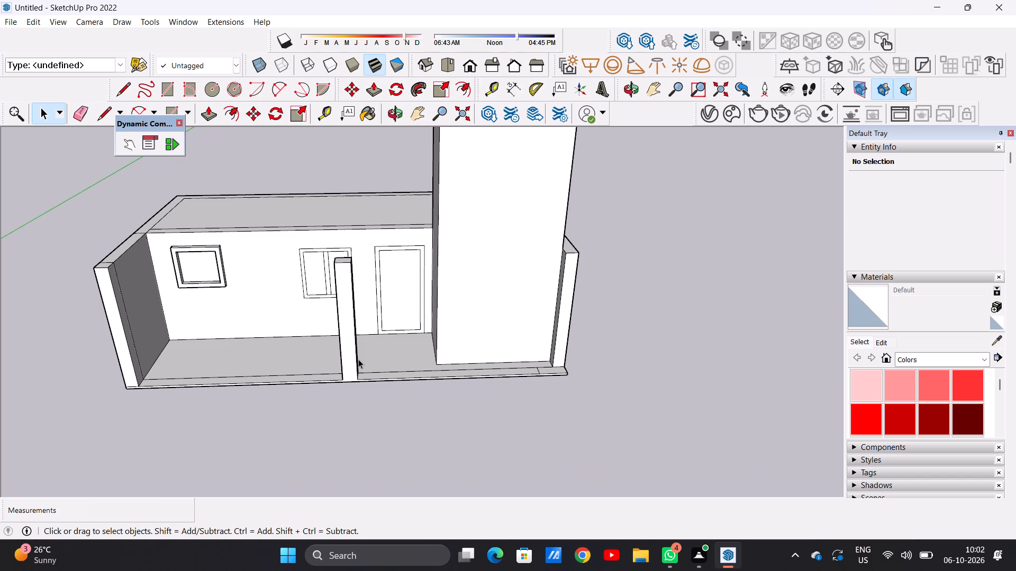
{"action": "scroll", "coordinate": [357, 369], "scroll_direction": "down", "scroll_amount": 1}
{"action": "scroll", "coordinate": [402, 358], "scroll_direction": "down", "scroll_amount": 5}
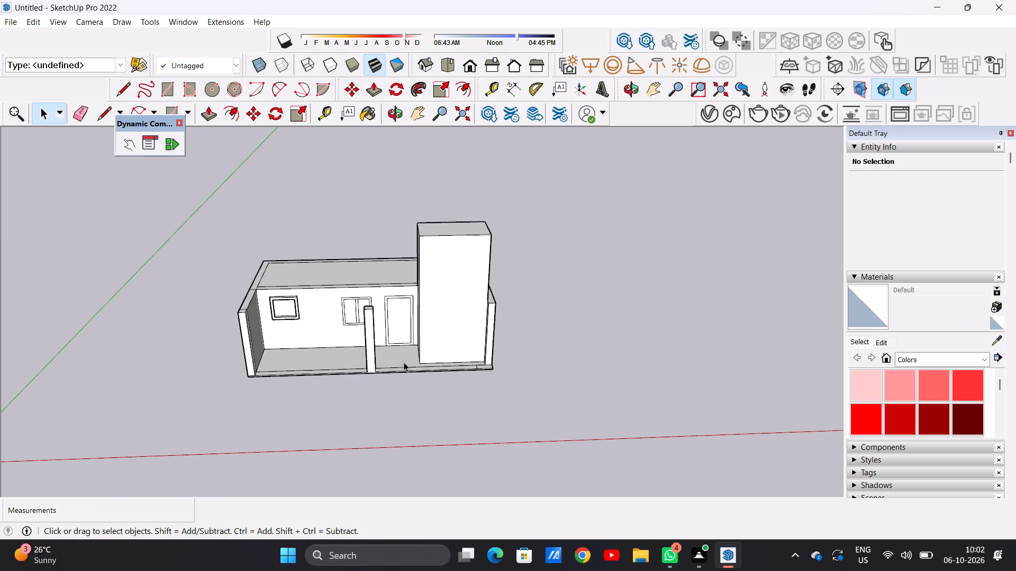
{"action": "scroll", "coordinate": [347, 360], "scroll_direction": "down", "scroll_amount": 1}
{"action": "scroll", "coordinate": [347, 360], "scroll_direction": "up", "scroll_amount": 3}
{"action": "middle_click_drag", "start_coordinate": [346, 362], "coordinate": [358, 282]}
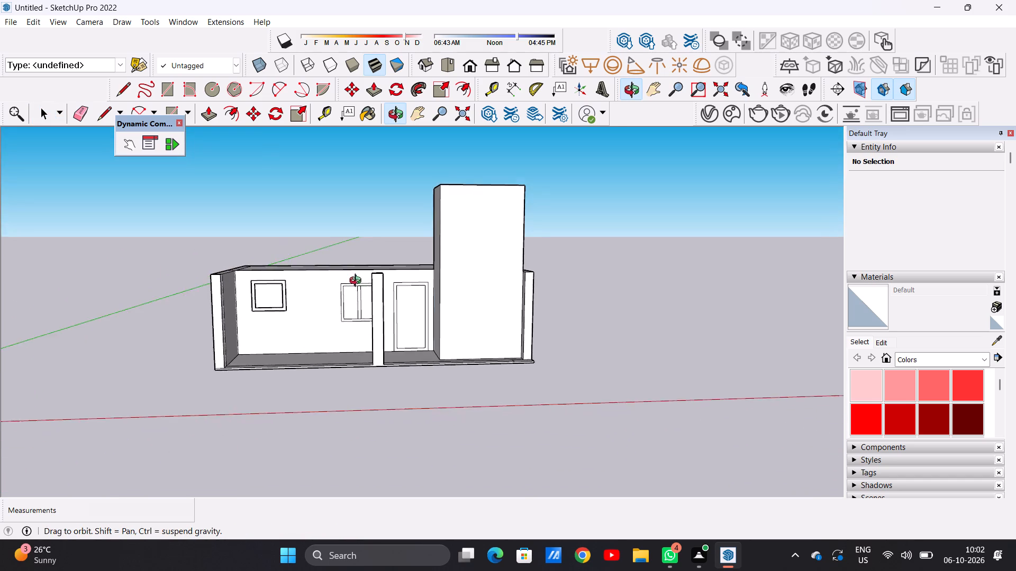
{"action": "middle_click_drag", "start_coordinate": [358, 282], "coordinate": [353, 300]}
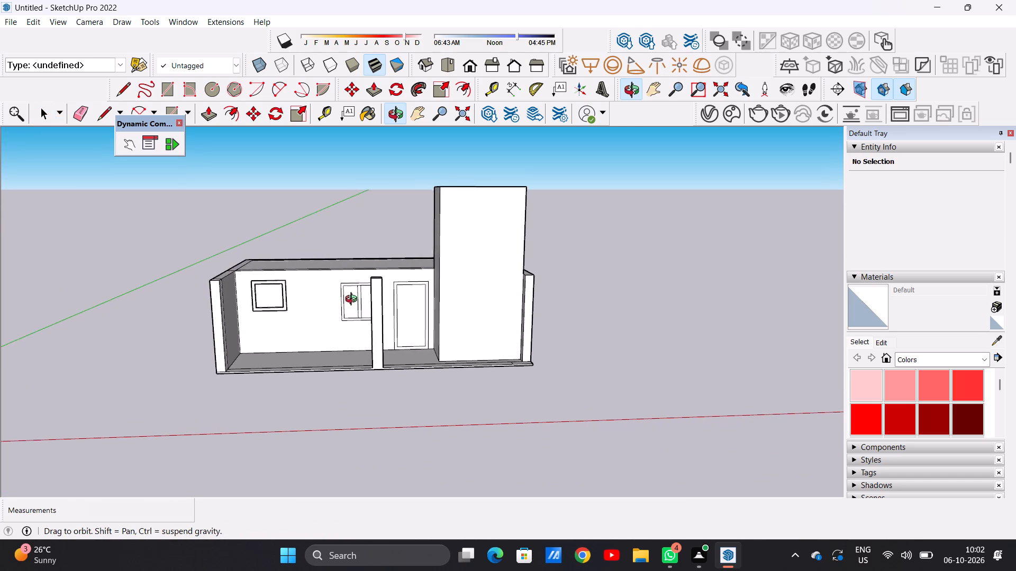
{"action": "middle_click_drag", "start_coordinate": [353, 300], "coordinate": [358, 303]}
{"action": "scroll", "coordinate": [388, 324], "scroll_direction": "up", "scroll_amount": 4}
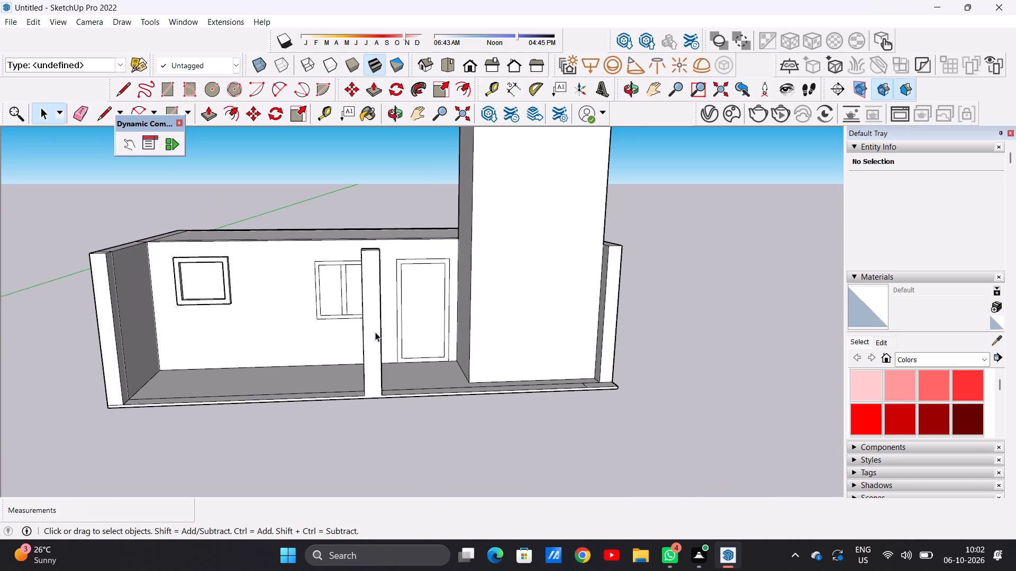
{"action": "scroll", "coordinate": [343, 346], "scroll_direction": "down", "scroll_amount": 2}
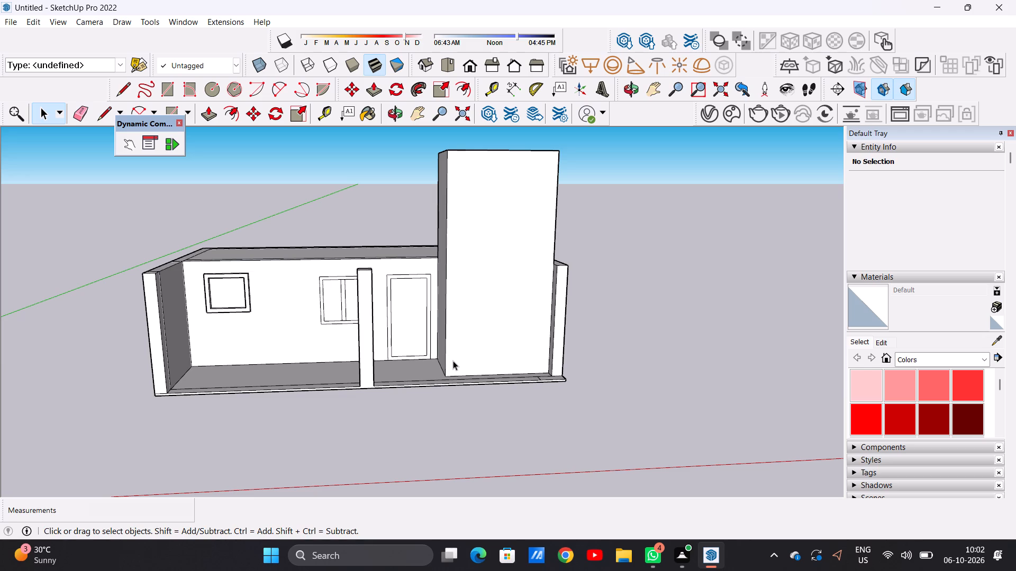
{"action": "scroll", "coordinate": [388, 382], "scroll_direction": "down", "scroll_amount": 4}
{"action": "scroll", "coordinate": [372, 310], "scroll_direction": "up", "scroll_amount": 5}
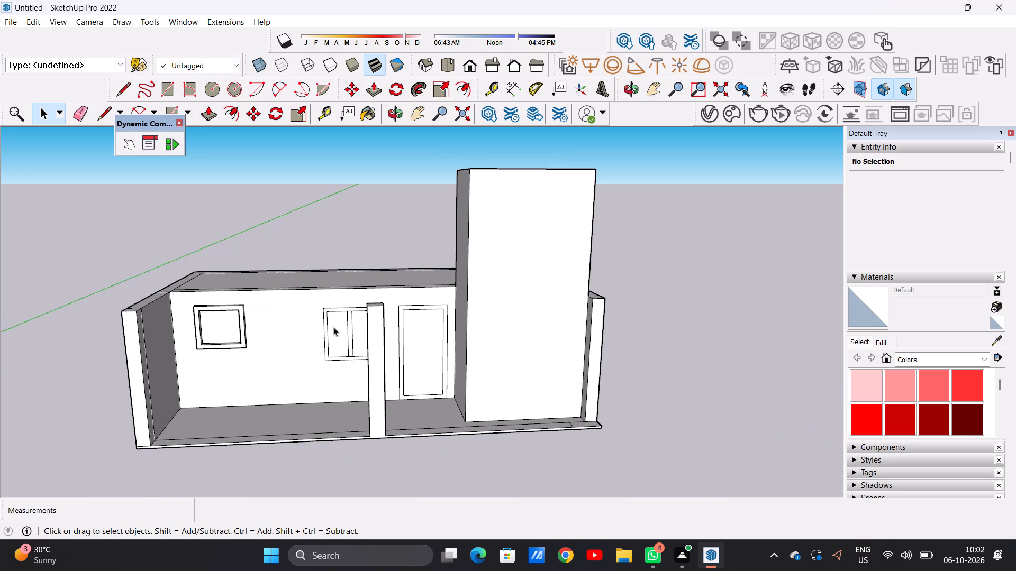
{"action": "middle_click_drag", "start_coordinate": [316, 330], "coordinate": [321, 325]}
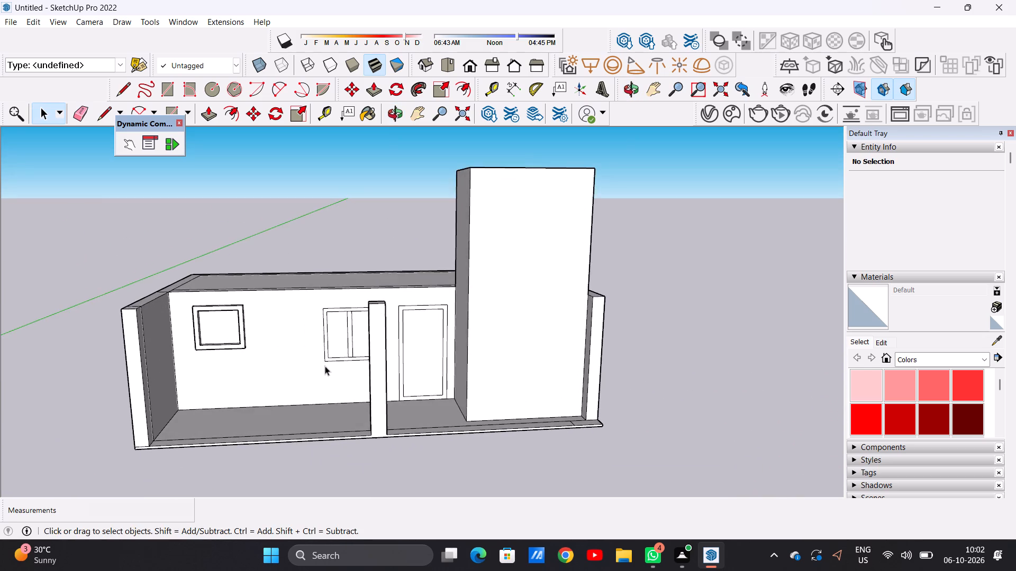
{"action": "scroll", "coordinate": [321, 382], "scroll_direction": "down", "scroll_amount": 9}
{"action": "scroll", "coordinate": [395, 356], "scroll_direction": "up", "scroll_amount": 6}
{"action": "middle_click_drag", "start_coordinate": [442, 380], "coordinate": [157, 398]}
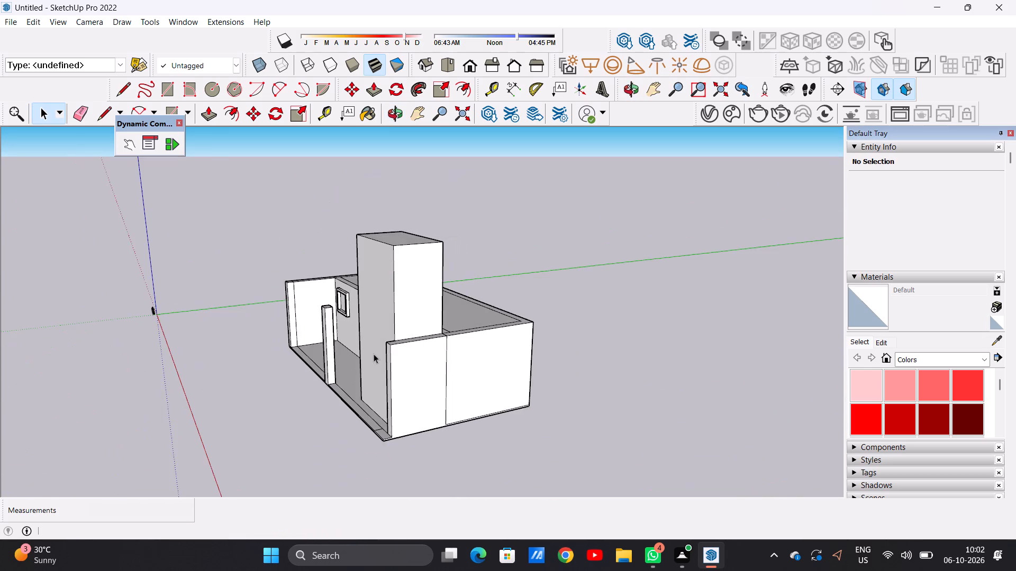
{"action": "scroll", "coordinate": [374, 354], "scroll_direction": "up", "scroll_amount": 6}
{"action": "scroll", "coordinate": [392, 360], "scroll_direction": "down", "scroll_amount": 10}
{"action": "middle_click_drag", "start_coordinate": [332, 373], "coordinate": [477, 362]}
{"action": "middle_click_drag", "start_coordinate": [319, 367], "coordinate": [447, 353]}
{"action": "scroll", "coordinate": [397, 369], "scroll_direction": "down", "scroll_amount": 3}
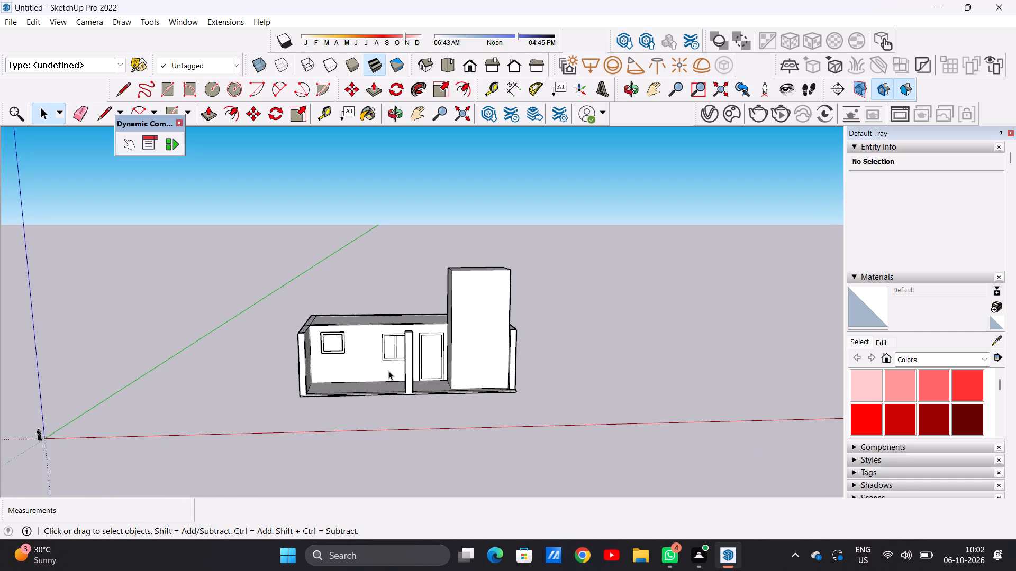
Examine the building from the side and front, and check the duplex elevation brief in Fuji.
{"action": "middle_click_drag", "start_coordinate": [488, 374], "coordinate": [179, 368]}
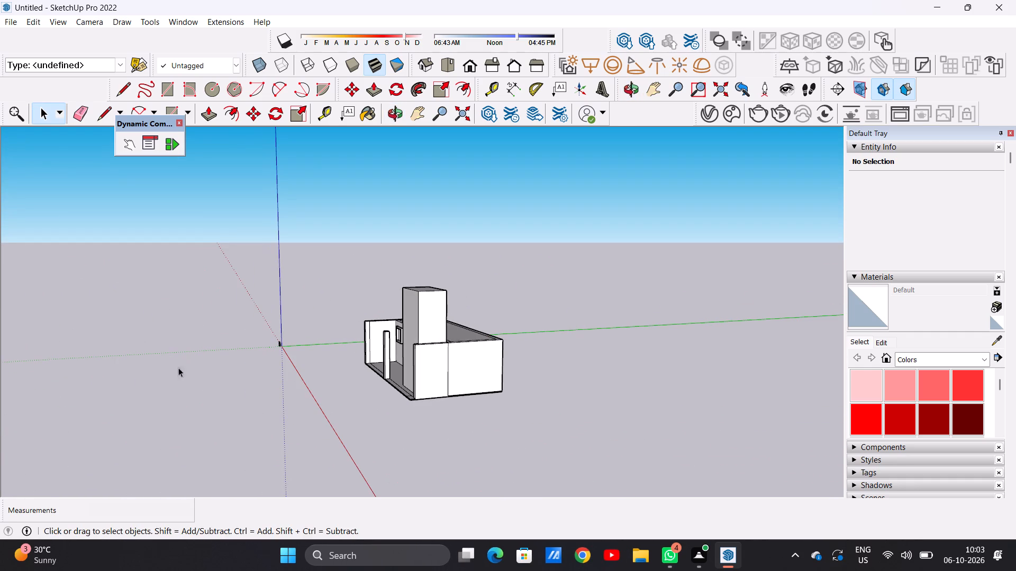
{"action": "scroll", "coordinate": [356, 375], "scroll_direction": "down", "scroll_amount": 3}
{"action": "middle_click_drag", "start_coordinate": [322, 375], "coordinate": [475, 360]}
{"action": "scroll", "coordinate": [434, 335], "scroll_direction": "up", "scroll_amount": 5}
{"action": "middle_click_drag", "start_coordinate": [386, 383], "coordinate": [495, 382]}
{"action": "scroll", "coordinate": [496, 382], "scroll_direction": "up", "scroll_amount": 5}
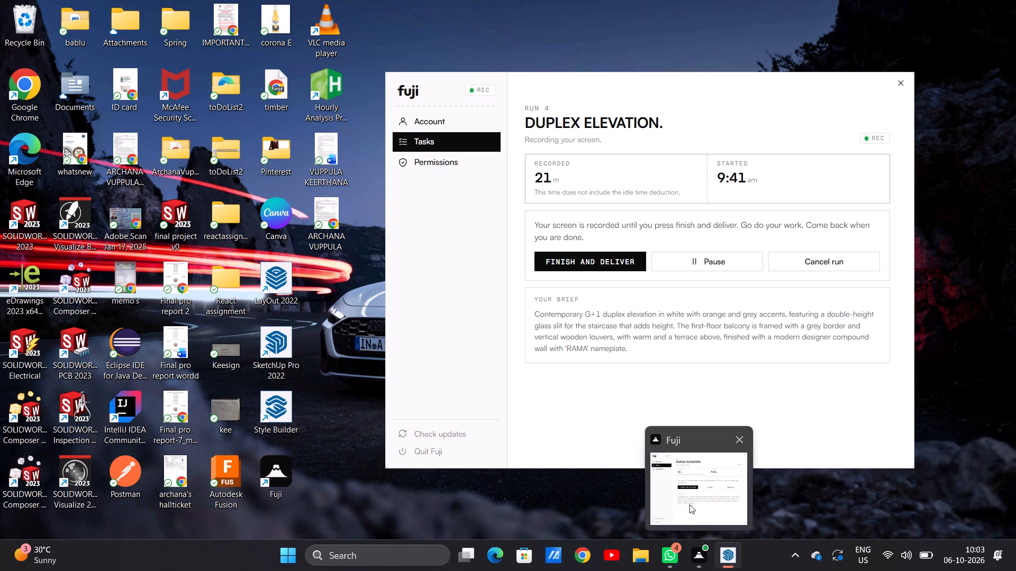
{"action": "left_click", "coordinate": [714, 506]}
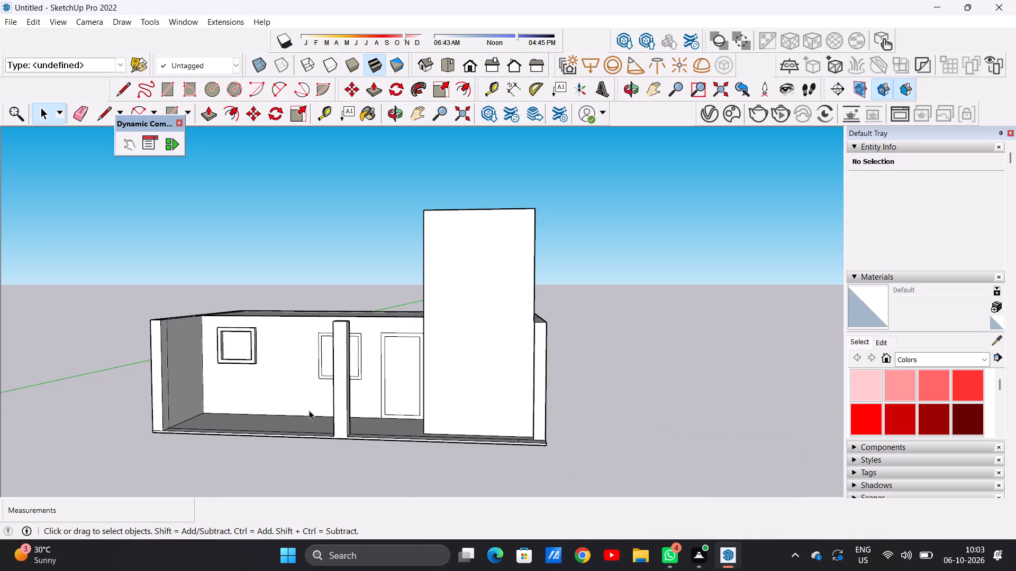
Examine the front column and tall block against the windows, door and side walls from the front, side and slightly above.
{"action": "scroll", "coordinate": [339, 426], "scroll_direction": "down", "scroll_amount": 3}
{"action": "scroll", "coordinate": [359, 365], "scroll_direction": "down", "scroll_amount": 3}
{"action": "scroll", "coordinate": [279, 380], "scroll_direction": "up", "scroll_amount": 6}
{"action": "scroll", "coordinate": [330, 358], "scroll_direction": "down", "scroll_amount": 8}
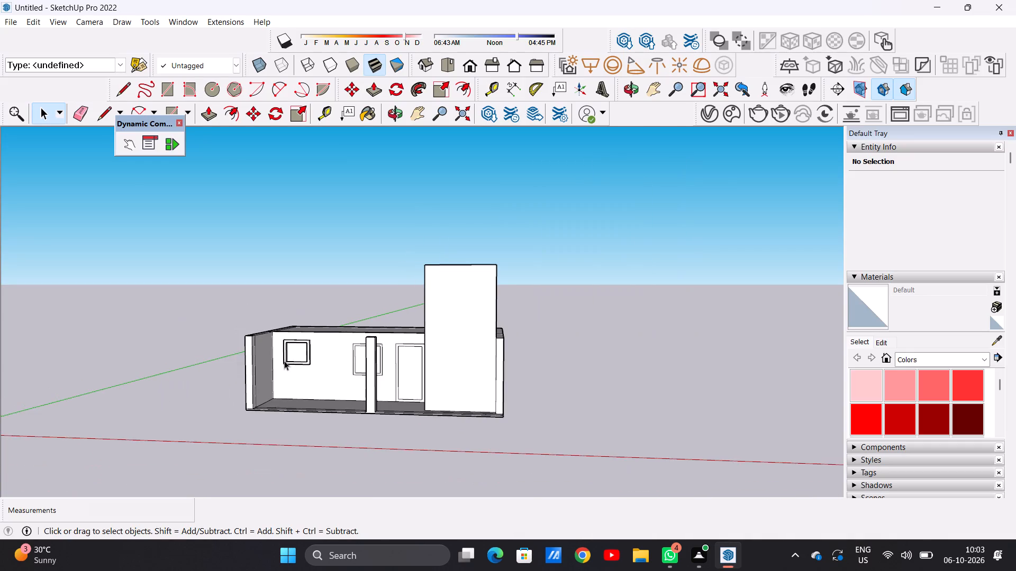
{"action": "middle_click_drag", "start_coordinate": [214, 372], "coordinate": [430, 362]}
{"action": "middle_click", "coordinate": [429, 362]}
{"action": "middle_click", "coordinate": [428, 362]}
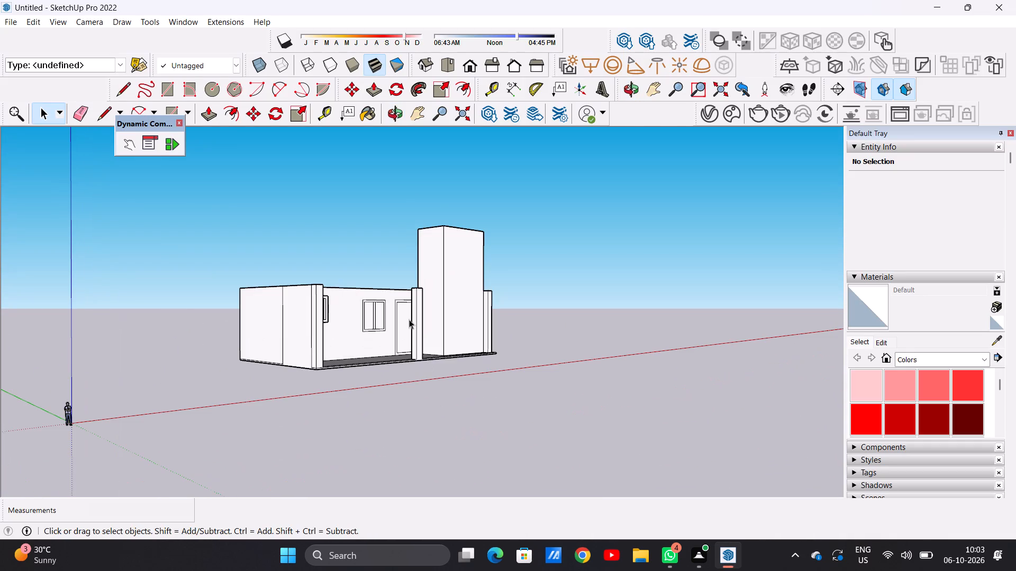
{"action": "scroll", "coordinate": [308, 346], "scroll_direction": "down", "scroll_amount": 4}
{"action": "middle_click_drag", "start_coordinate": [410, 340], "coordinate": [286, 358]}
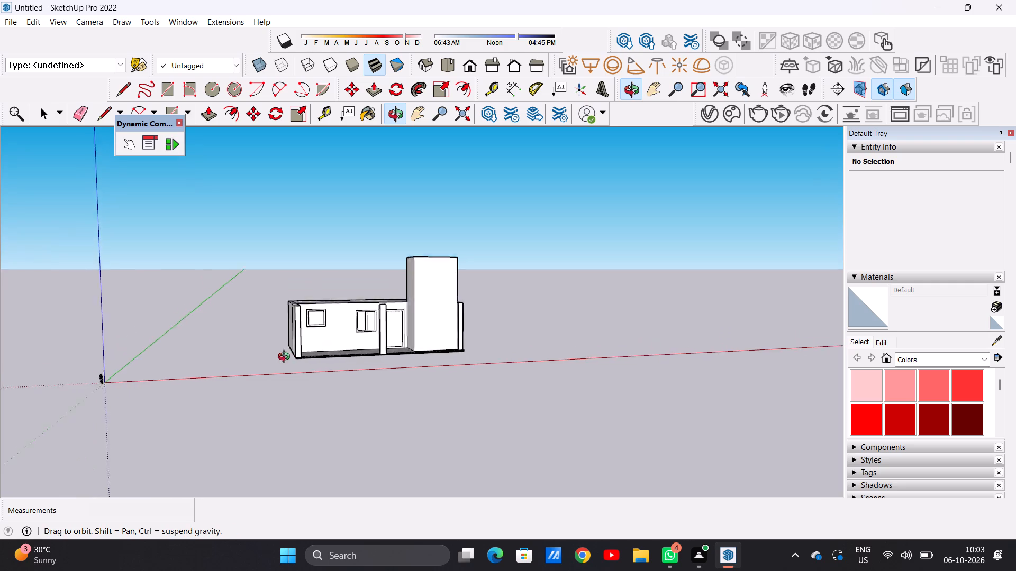
{"action": "middle_click_drag", "start_coordinate": [286, 358], "coordinate": [205, 390]}
{"action": "scroll", "coordinate": [487, 292], "scroll_direction": "up", "scroll_amount": 5}
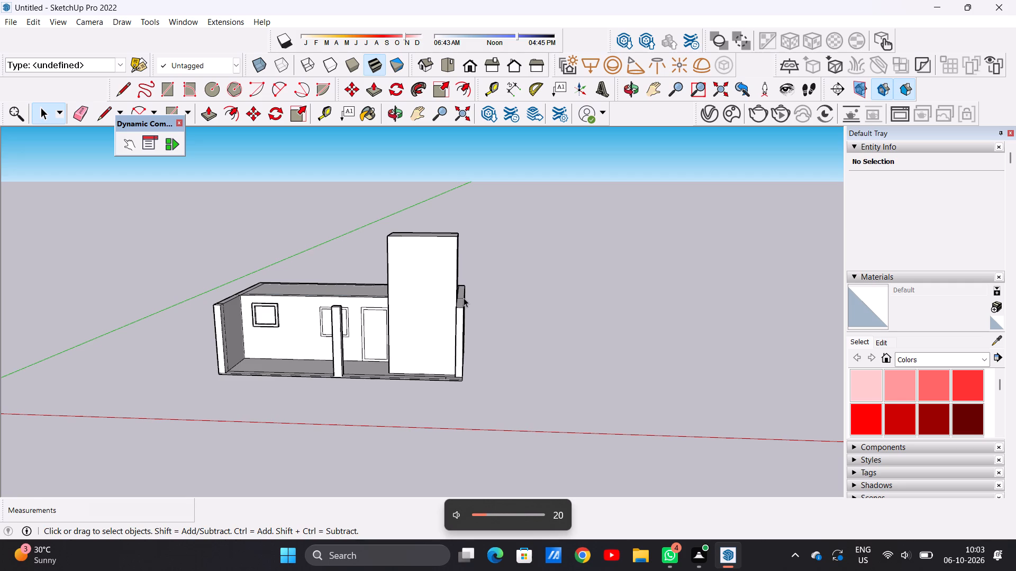
{"action": "scroll", "coordinate": [466, 316], "scroll_direction": "down", "scroll_amount": 10}
{"action": "scroll", "coordinate": [406, 347], "scroll_direction": "down", "scroll_amount": 12}
{"action": "scroll", "coordinate": [382, 327], "scroll_direction": "up", "scroll_amount": 13}
{"action": "middle_click_drag", "start_coordinate": [373, 334], "coordinate": [482, 338]}
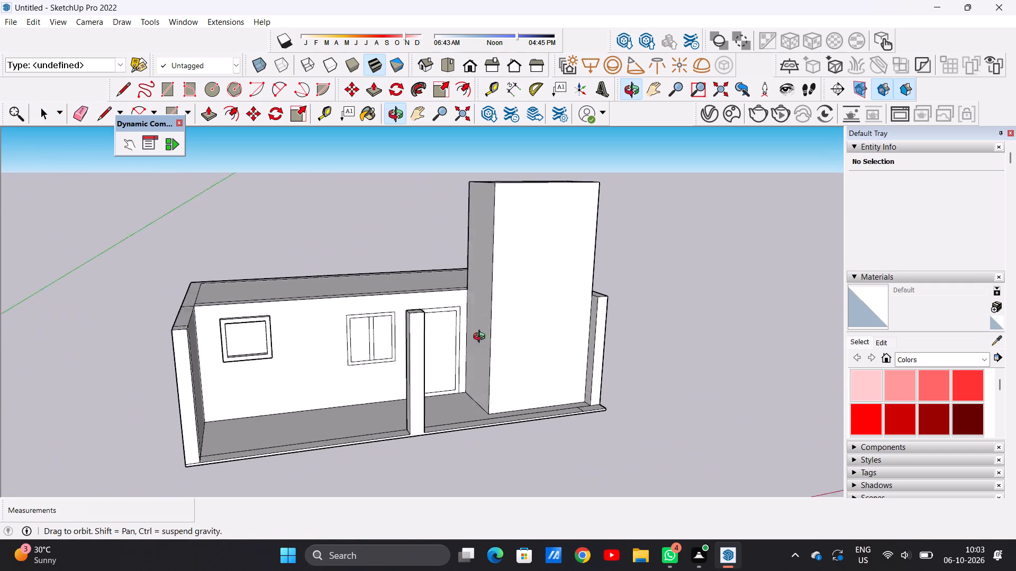
{"action": "middle_click_drag", "start_coordinate": [482, 338], "coordinate": [401, 326]}
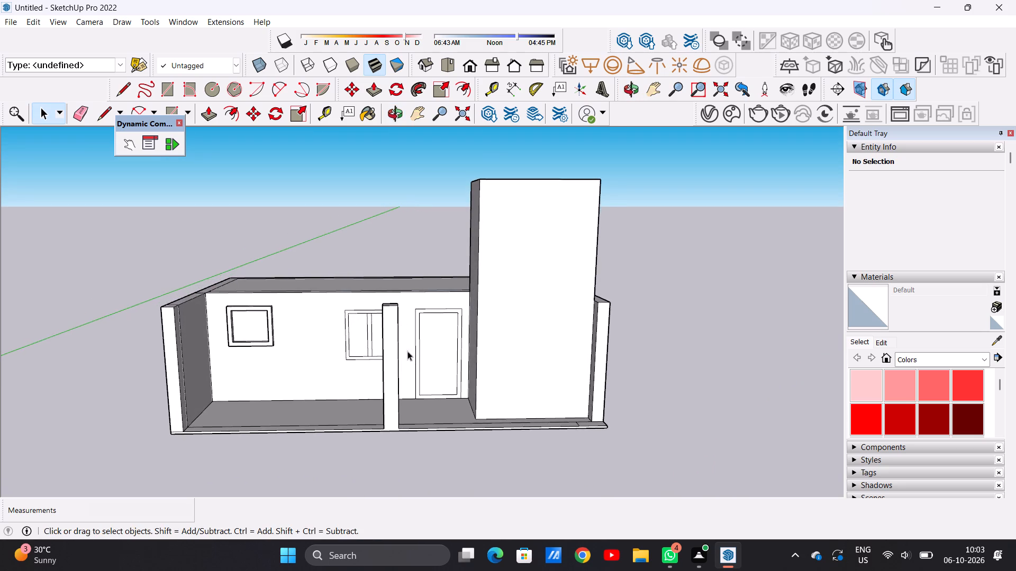
{"action": "scroll", "coordinate": [419, 362], "scroll_direction": "down", "scroll_amount": 11}
{"action": "scroll", "coordinate": [411, 360], "scroll_direction": "up", "scroll_amount": 7}
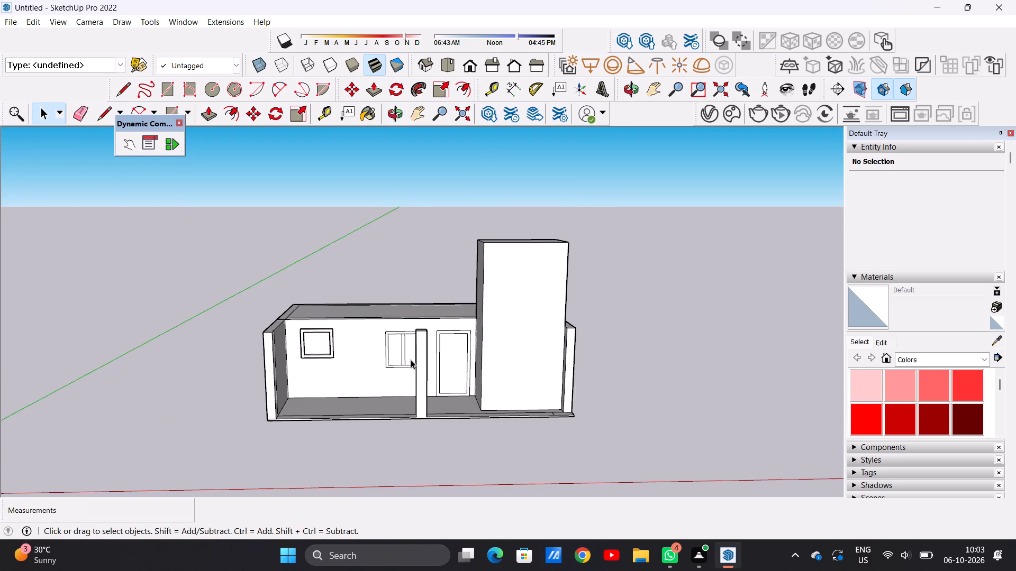
{"action": "scroll", "coordinate": [429, 356], "scroll_direction": "up", "scroll_amount": 2}
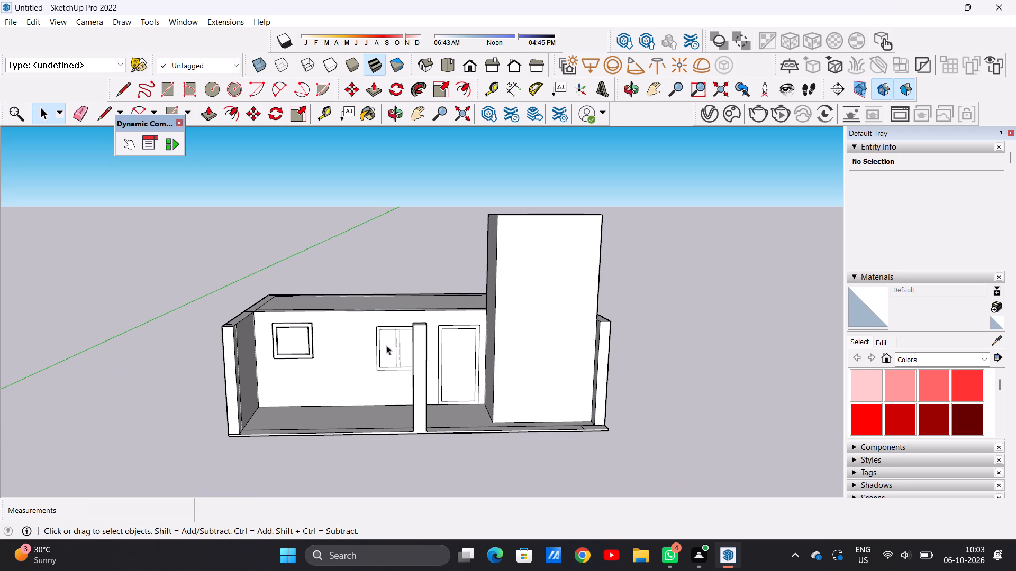
{"action": "scroll", "coordinate": [396, 330], "scroll_direction": "down", "scroll_amount": 4}
Push/Pull the inset top face of the rear room's roof up 3'.
{"action": "middle_click_drag", "start_coordinate": [424, 312], "coordinate": [420, 417]}
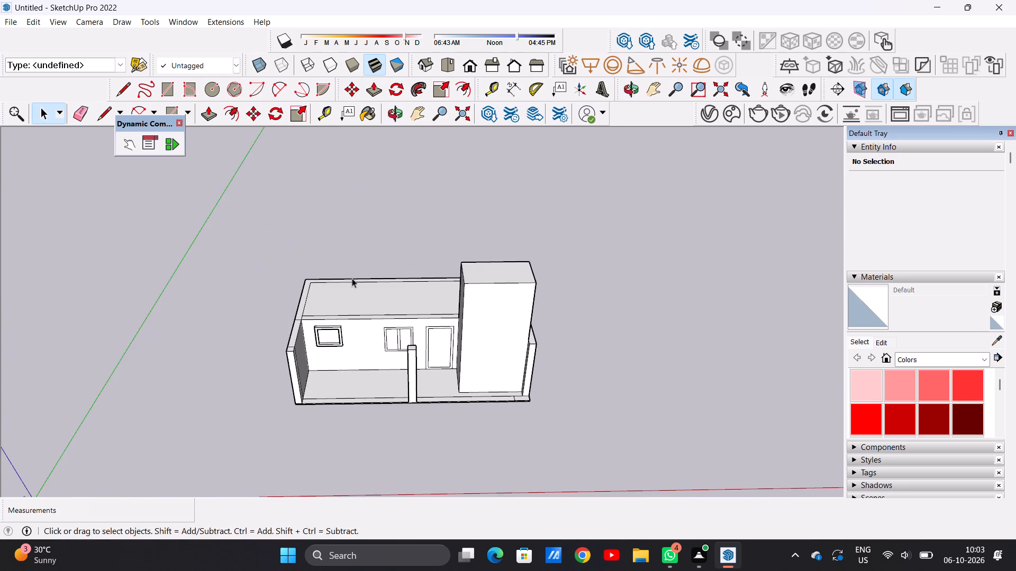
{"action": "middle_click_drag", "start_coordinate": [340, 286], "coordinate": [583, 300]}
{"action": "scroll", "coordinate": [434, 305], "scroll_direction": "up", "scroll_amount": 3}
{"action": "scroll", "coordinate": [391, 308], "scroll_direction": "up", "scroll_amount": 3}
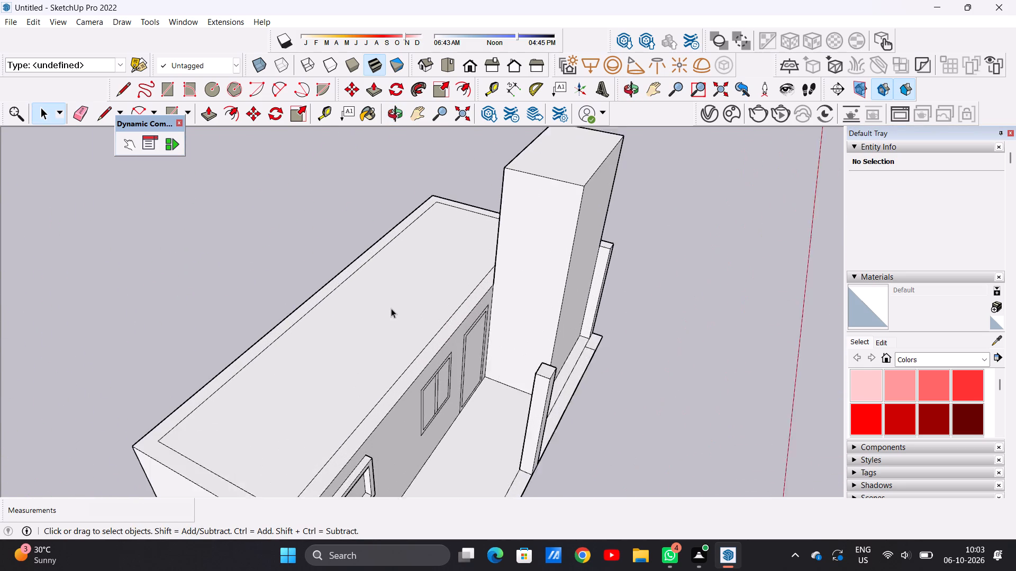
{"action": "scroll", "coordinate": [391, 308], "scroll_direction": "up", "scroll_amount": 2}
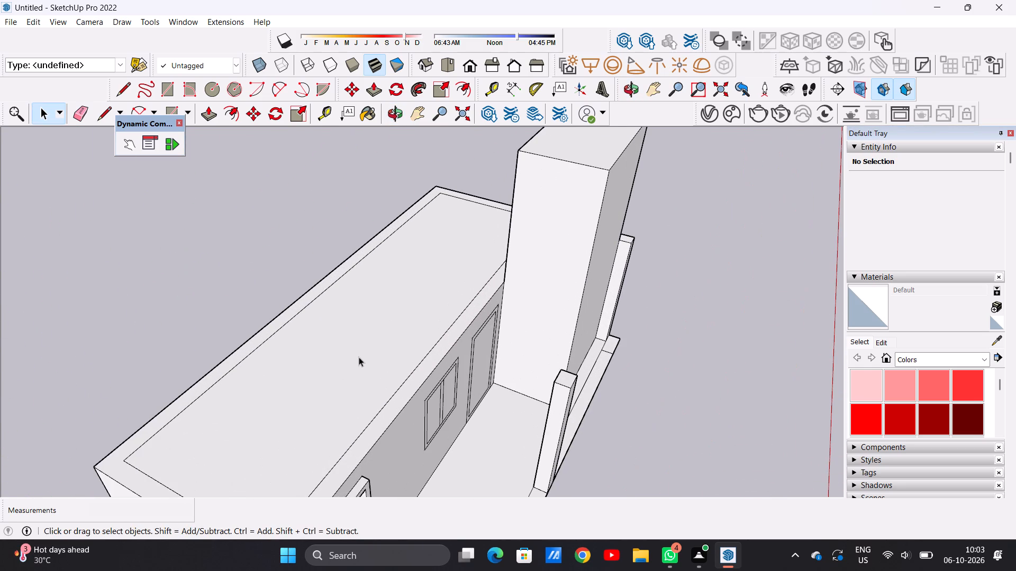
{"action": "key", "text": "p"}
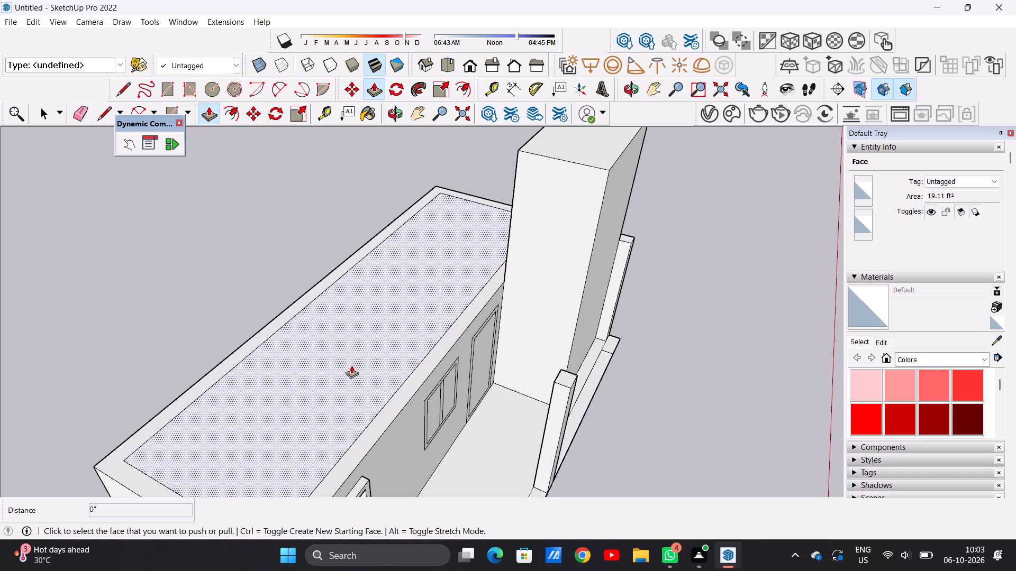
{"action": "left_click", "coordinate": [351, 366]}
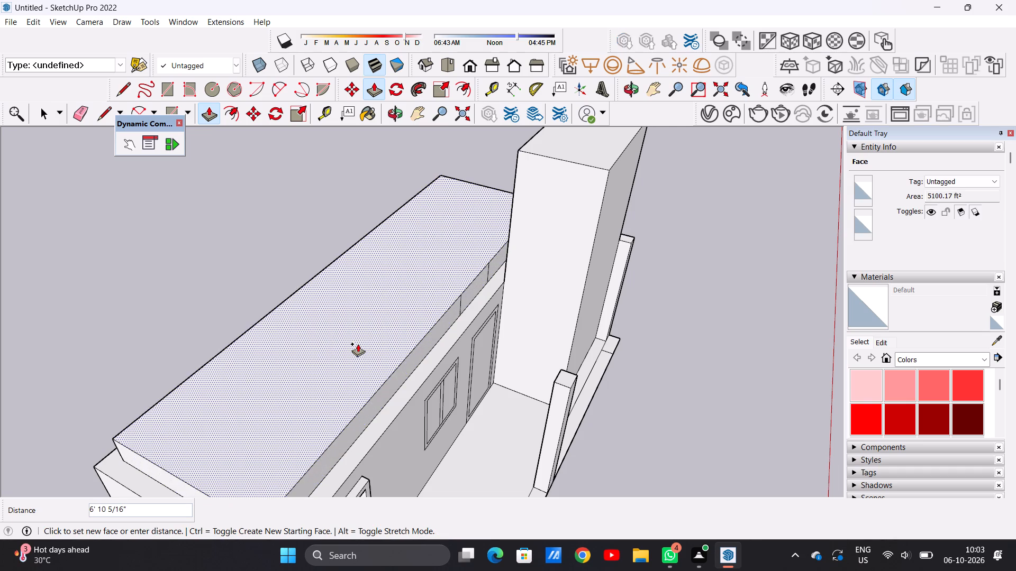
{"action": "scroll", "coordinate": [358, 344], "scroll_direction": "down", "scroll_amount": 5}
{"action": "middle_click_drag", "start_coordinate": [353, 343], "coordinate": [303, 323]}
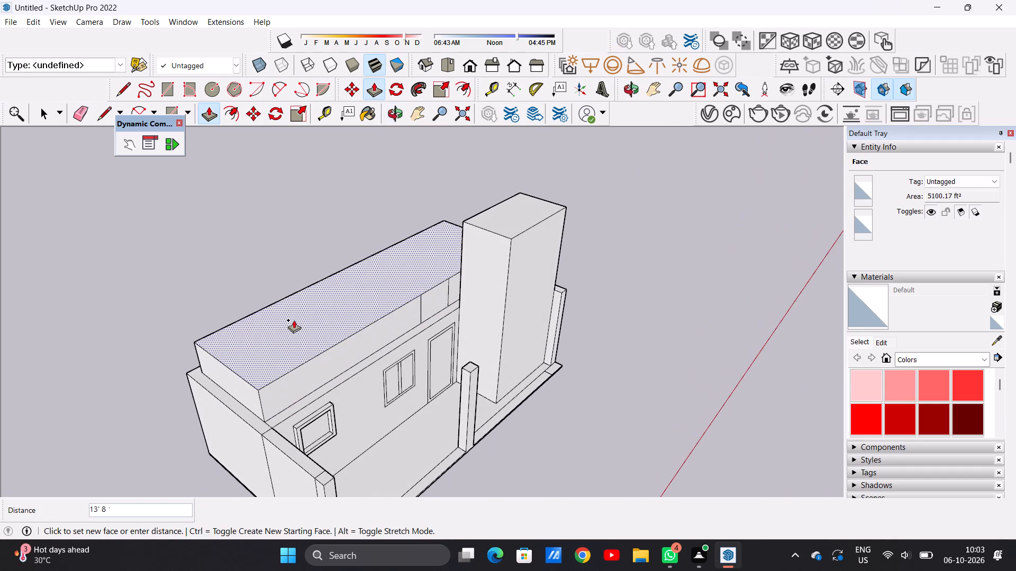
{"action": "scroll", "coordinate": [300, 331], "scroll_direction": "up", "scroll_amount": 4}
{"action": "middle_click_drag", "start_coordinate": [300, 364], "coordinate": [285, 343]}
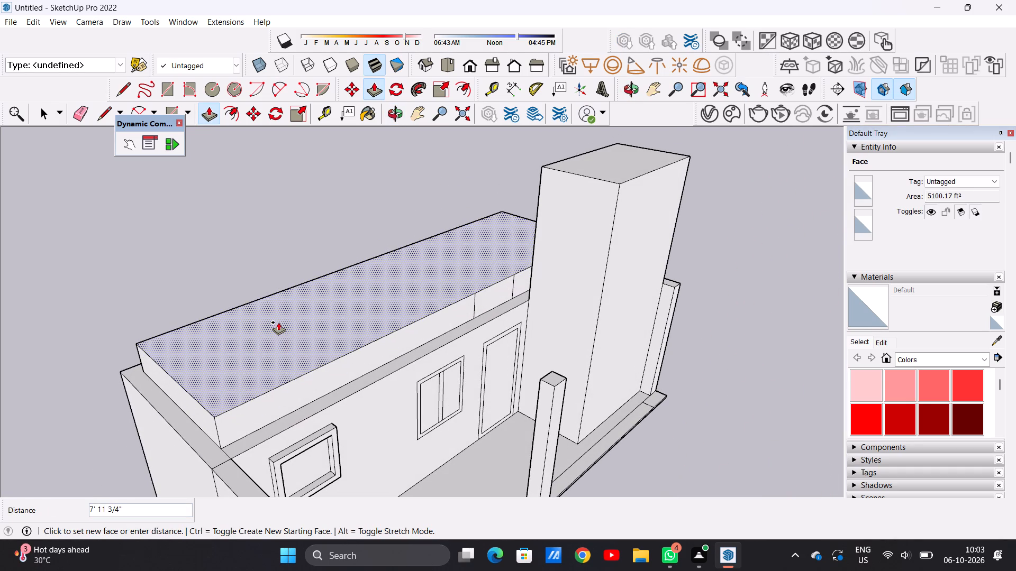
{"action": "type", "text": "3'"}
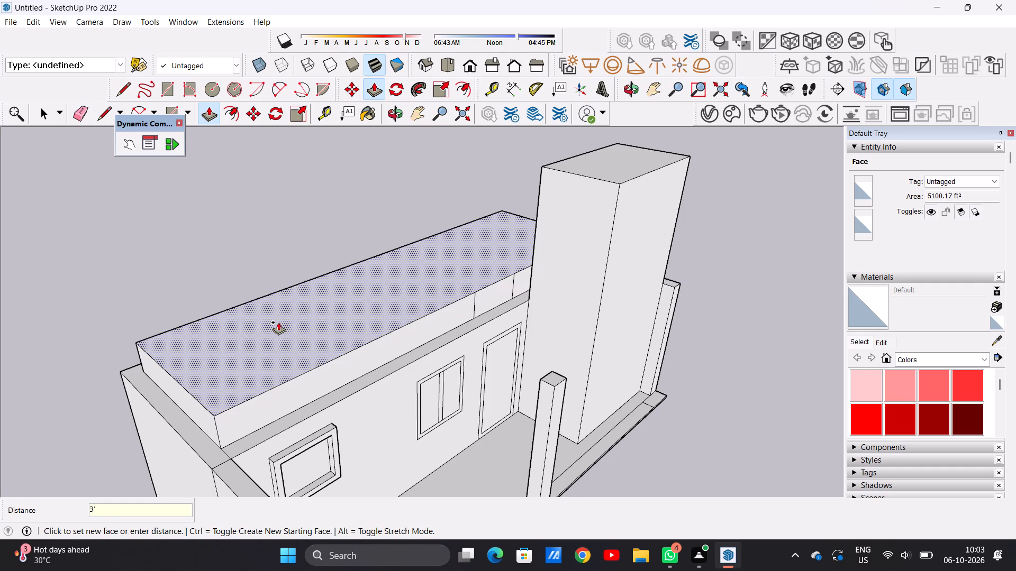
{"action": "key", "text": "Return"}
{"action": "key", "text": "space"}
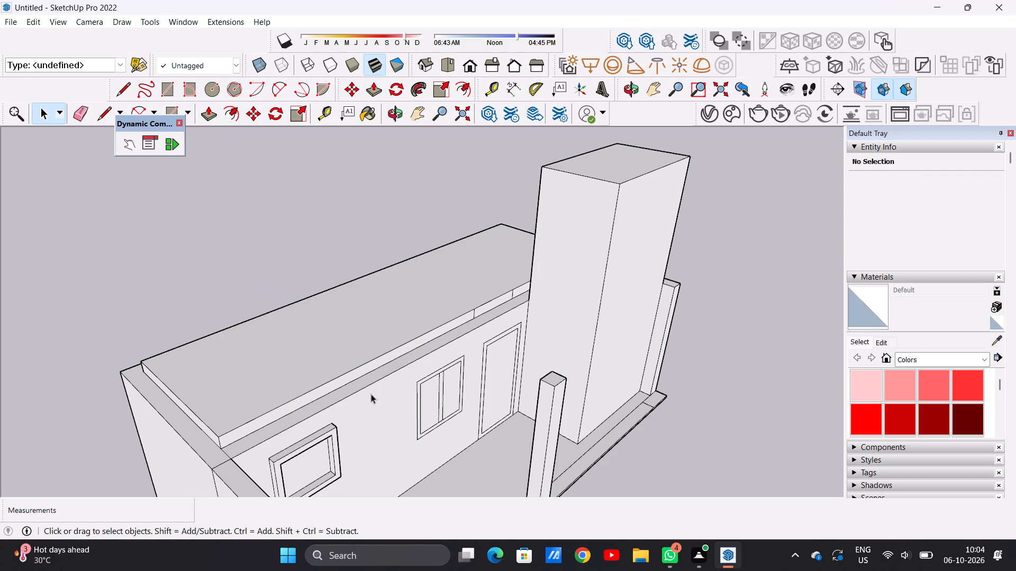
Erase the two short vertical edges on the raised roof slab's front face, above the door and near the tall block.
{"action": "scroll", "coordinate": [466, 396], "scroll_direction": "down", "scroll_amount": 4}
{"action": "middle_click_drag", "start_coordinate": [498, 396], "coordinate": [419, 339]}
{"action": "scroll", "coordinate": [496, 339], "scroll_direction": "up", "scroll_amount": 4}
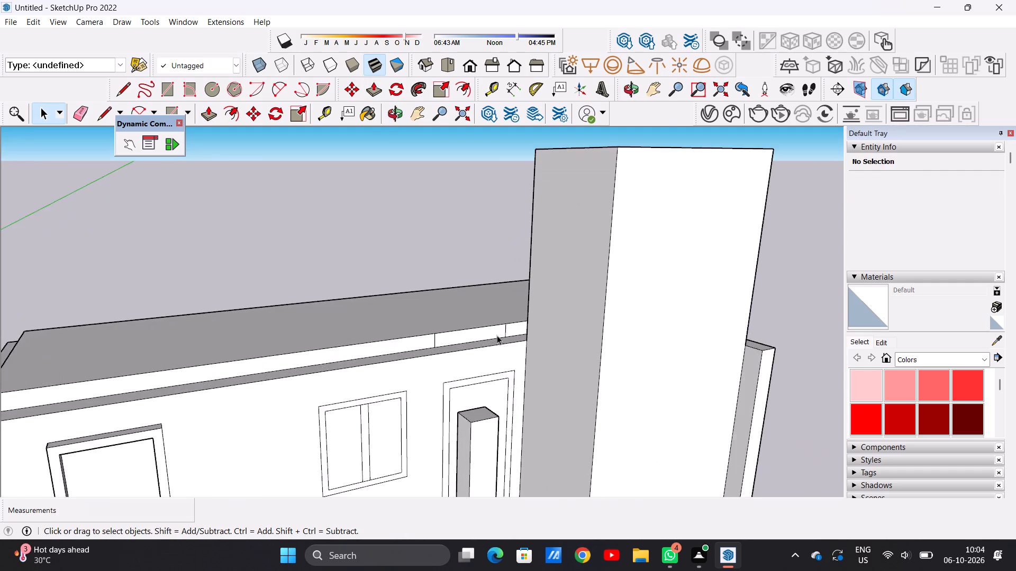
{"action": "scroll", "coordinate": [497, 335], "scroll_direction": "up", "scroll_amount": 6}
{"action": "key", "text": "e"}
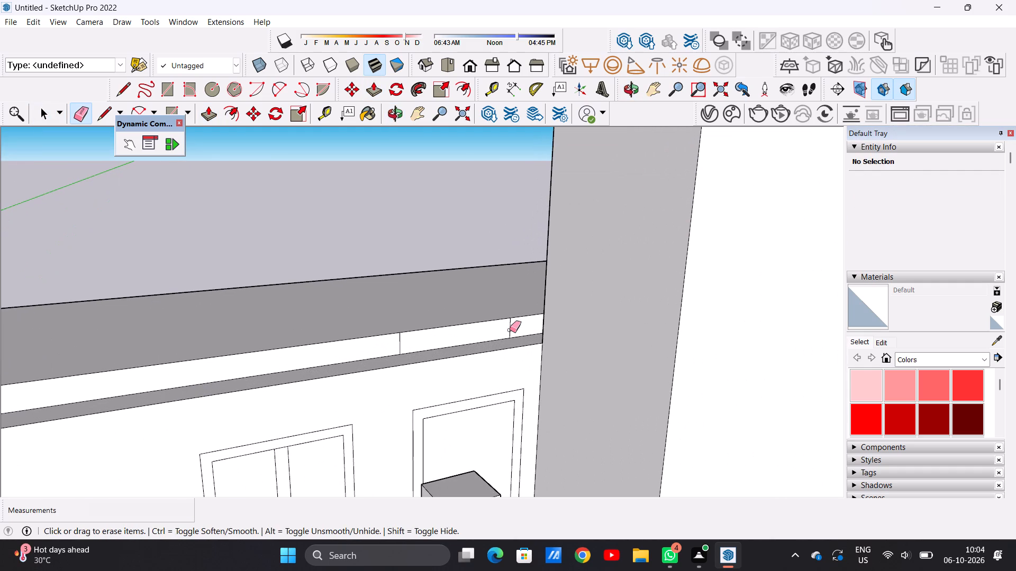
{"action": "scroll", "coordinate": [515, 328], "scroll_direction": "up", "scroll_amount": 5}
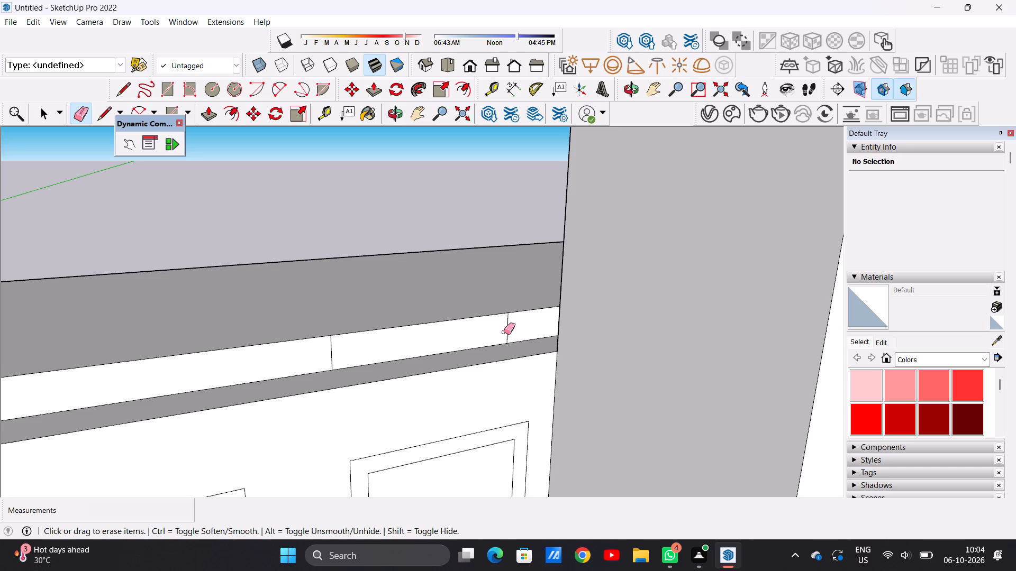
{"action": "left_click_drag", "start_coordinate": [504, 330], "coordinate": [511, 330]}
{"action": "left_click_drag", "start_coordinate": [304, 359], "coordinate": [315, 356]}
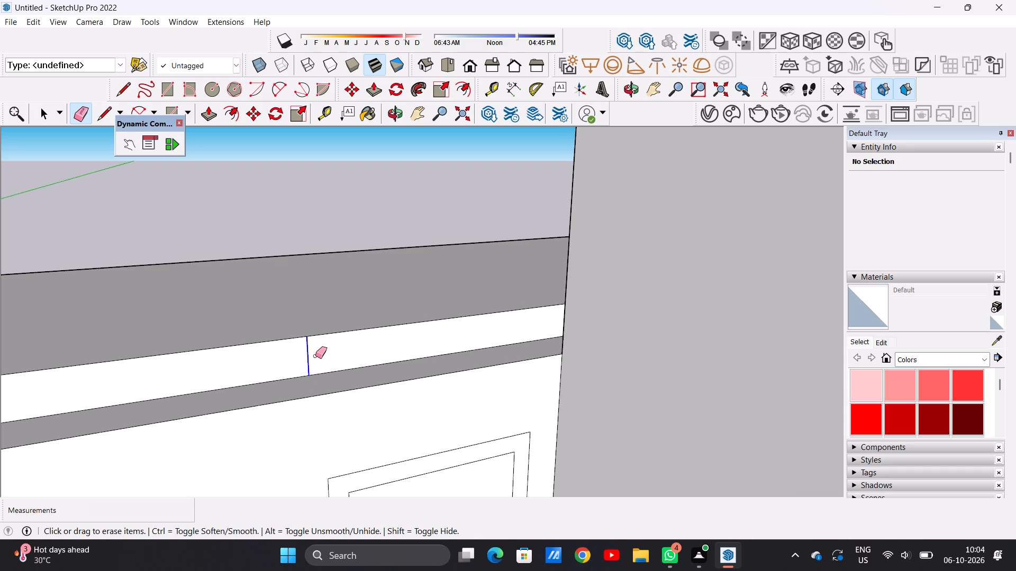
{"action": "key", "text": "space"}
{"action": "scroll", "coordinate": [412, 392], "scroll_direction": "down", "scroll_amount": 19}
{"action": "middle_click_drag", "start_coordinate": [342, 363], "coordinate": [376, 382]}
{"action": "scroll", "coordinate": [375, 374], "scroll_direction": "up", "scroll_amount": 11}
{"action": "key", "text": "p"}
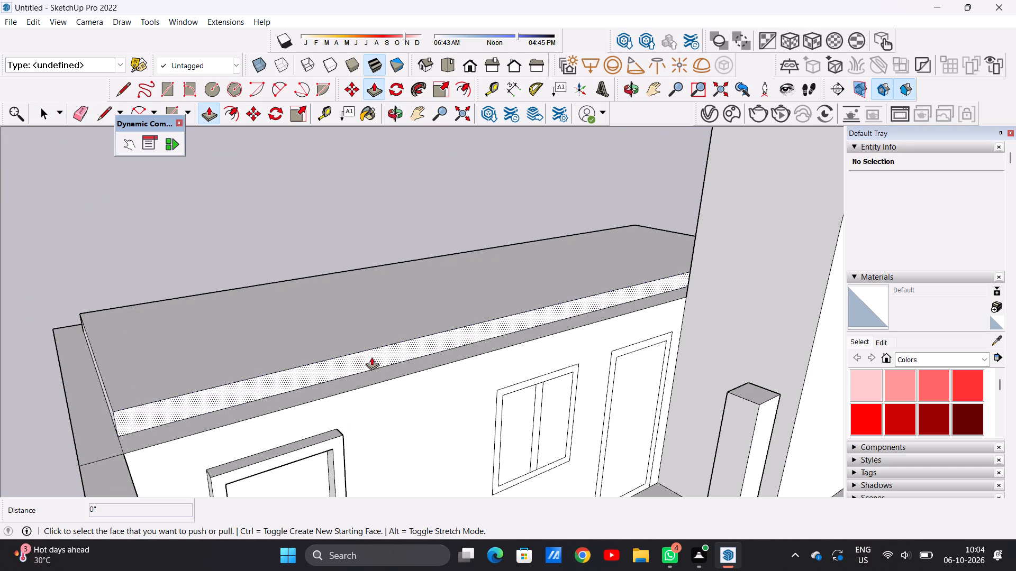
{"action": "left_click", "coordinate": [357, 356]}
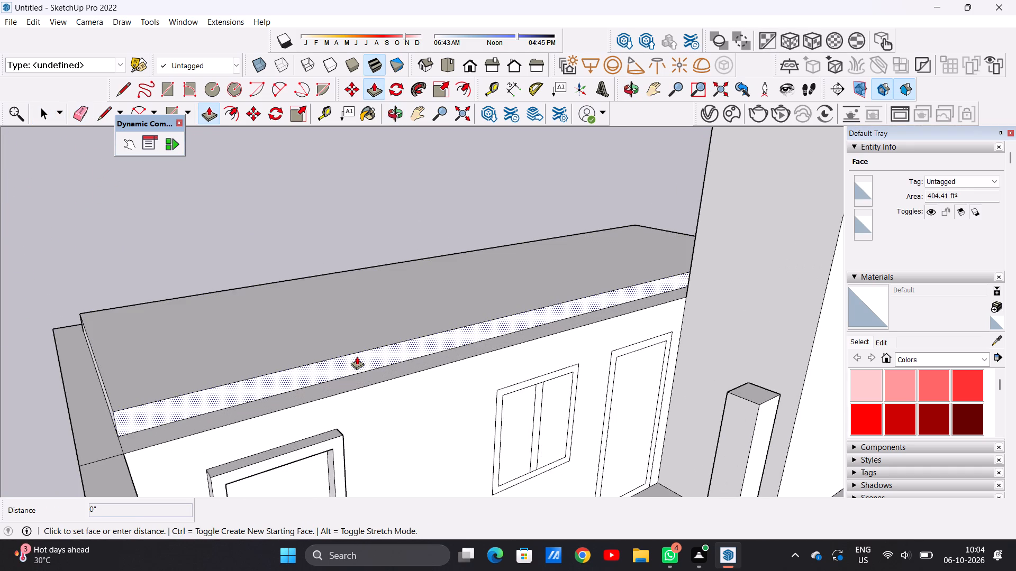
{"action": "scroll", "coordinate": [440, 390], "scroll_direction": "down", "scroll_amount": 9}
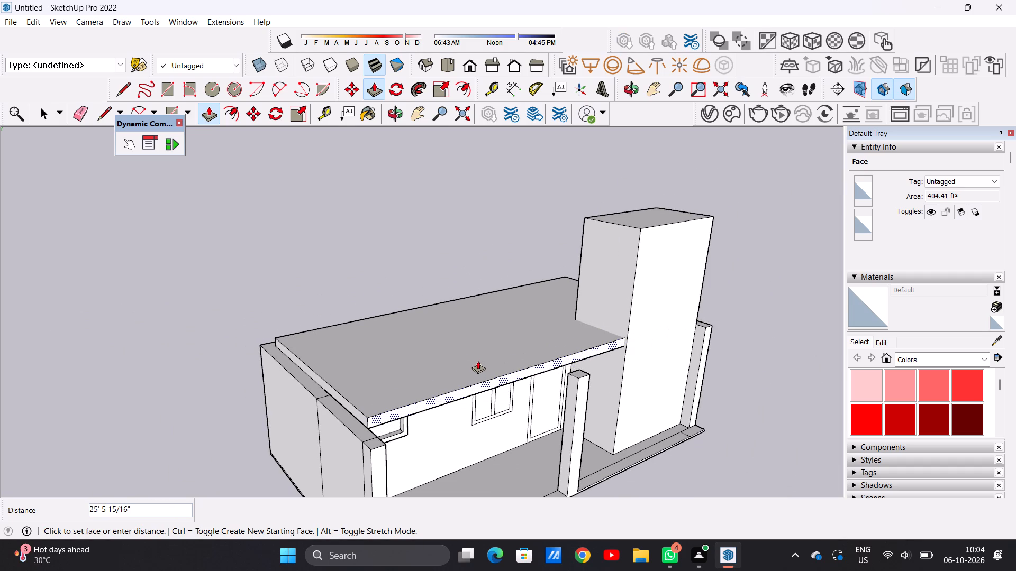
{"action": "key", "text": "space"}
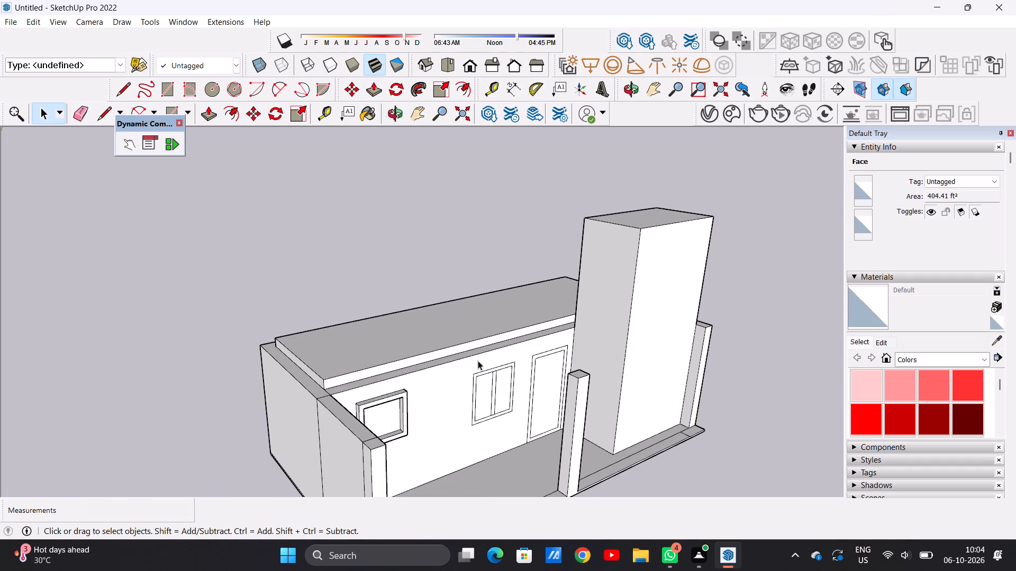
Examine the joint between the raised roof slab and the tall block up close and in the standard front view.
{"action": "scroll", "coordinate": [478, 361], "scroll_direction": "down", "scroll_amount": 3}
{"action": "middle_click_drag", "start_coordinate": [567, 352], "coordinate": [448, 328]}
{"action": "scroll", "coordinate": [536, 344], "scroll_direction": "up", "scroll_amount": 13}
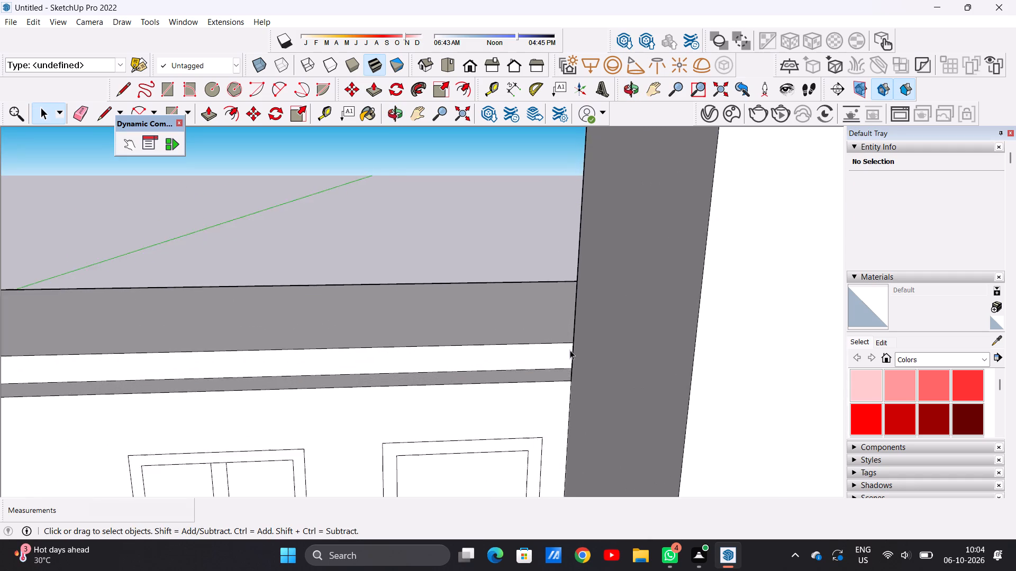
{"action": "scroll", "coordinate": [570, 350], "scroll_direction": "up", "scroll_amount": 5}
{"action": "middle_click_drag", "start_coordinate": [576, 368], "coordinate": [687, 356]}
{"action": "middle_click_drag", "start_coordinate": [541, 354], "coordinate": [646, 376]}
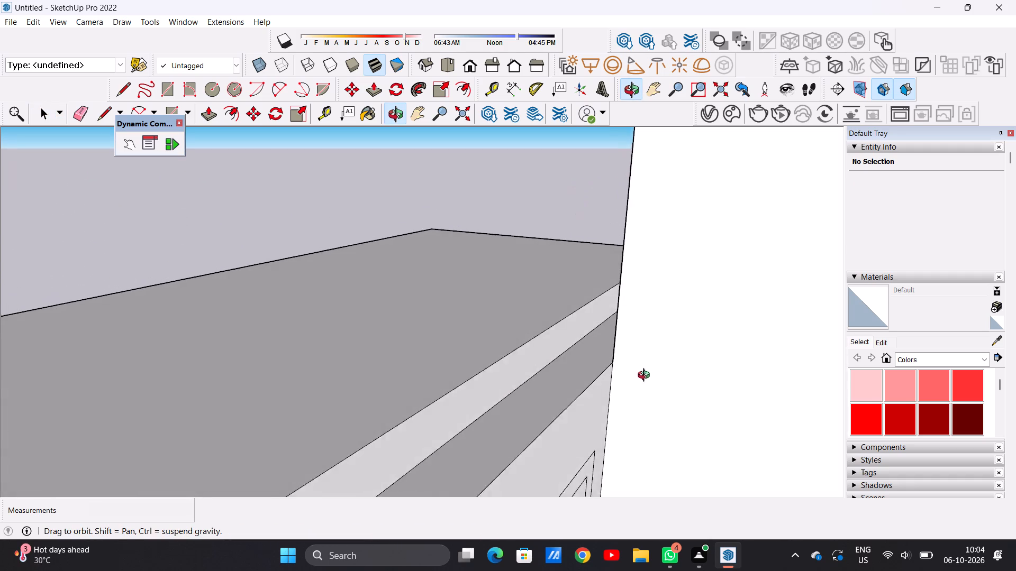
{"action": "middle_click_drag", "start_coordinate": [646, 376], "coordinate": [698, 383]}
{"action": "scroll", "coordinate": [575, 380], "scroll_direction": "up", "scroll_amount": 5}
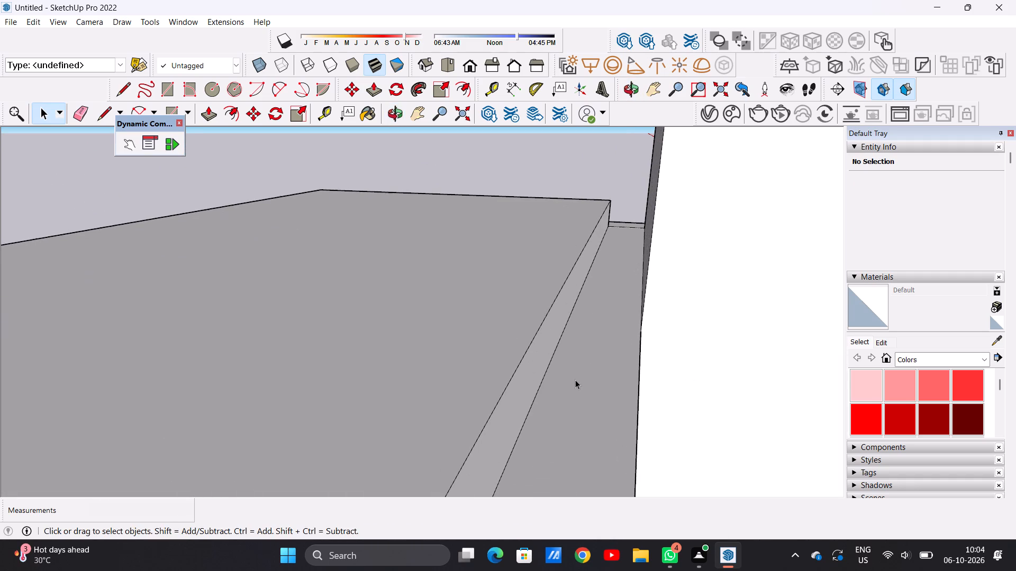
{"action": "scroll", "coordinate": [575, 380], "scroll_direction": "down", "scroll_amount": 6}
{"action": "middle_click_drag", "start_coordinate": [628, 392], "coordinate": [505, 355]}
{"action": "scroll", "coordinate": [505, 355], "scroll_direction": "up", "scroll_amount": 1}
{"action": "scroll", "coordinate": [531, 361], "scroll_direction": "down", "scroll_amount": 5}
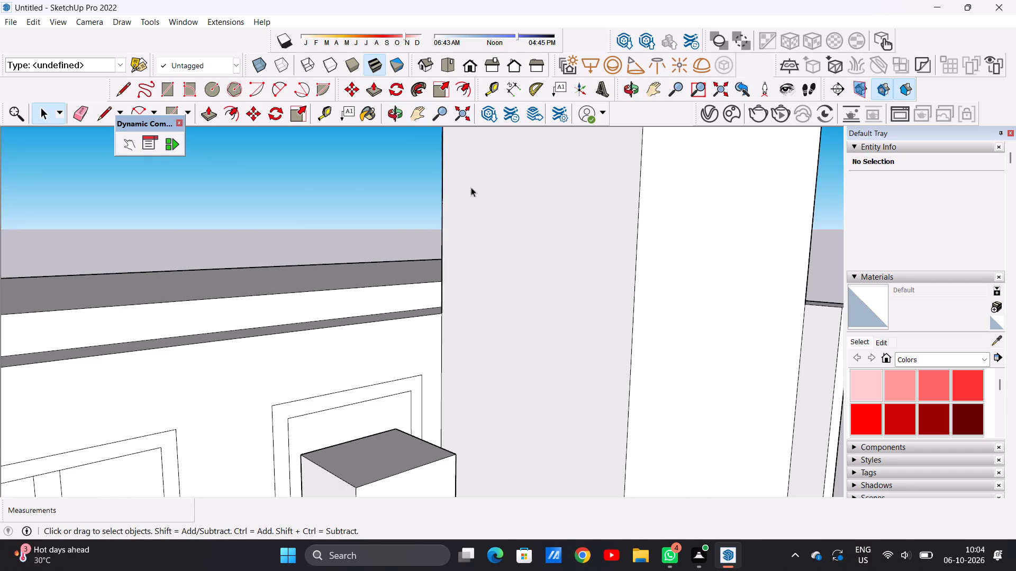
{"action": "left_click", "coordinate": [480, 66]}
{"action": "scroll", "coordinate": [506, 288], "scroll_direction": "down", "scroll_amount": 3}
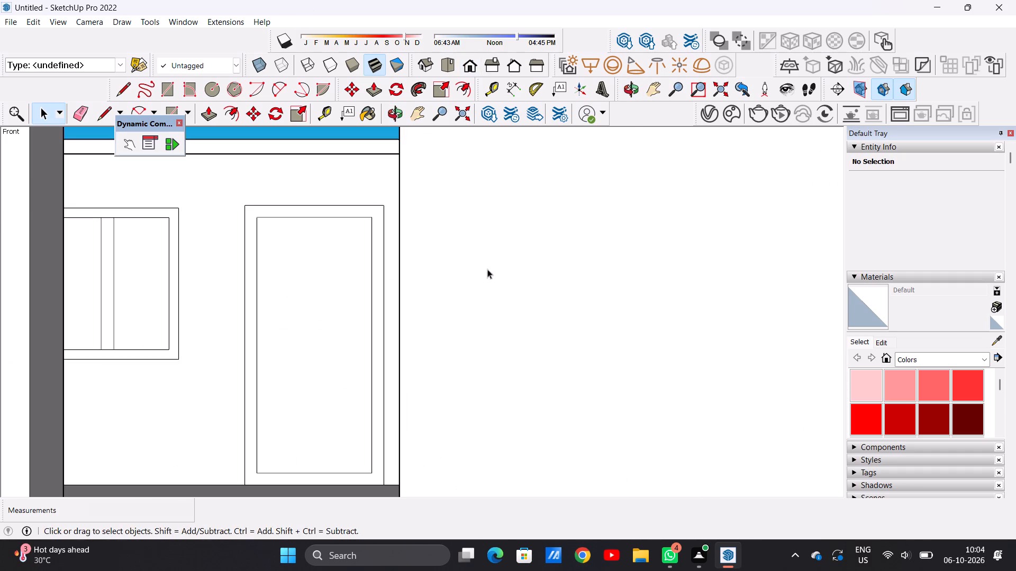
{"action": "scroll", "coordinate": [476, 267], "scroll_direction": "down", "scroll_amount": 12}
{"action": "scroll", "coordinate": [446, 229], "scroll_direction": "up", "scroll_amount": 17}
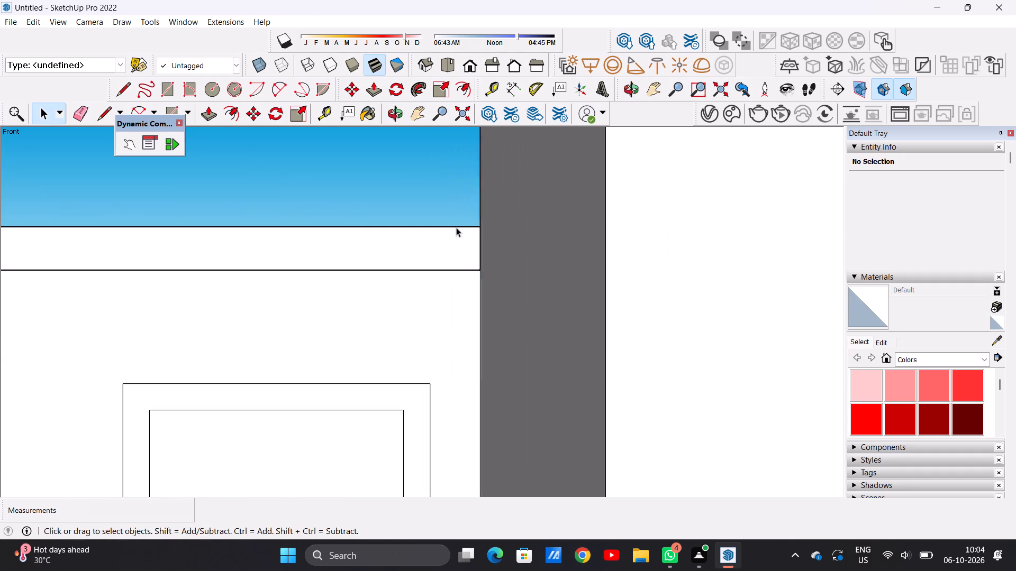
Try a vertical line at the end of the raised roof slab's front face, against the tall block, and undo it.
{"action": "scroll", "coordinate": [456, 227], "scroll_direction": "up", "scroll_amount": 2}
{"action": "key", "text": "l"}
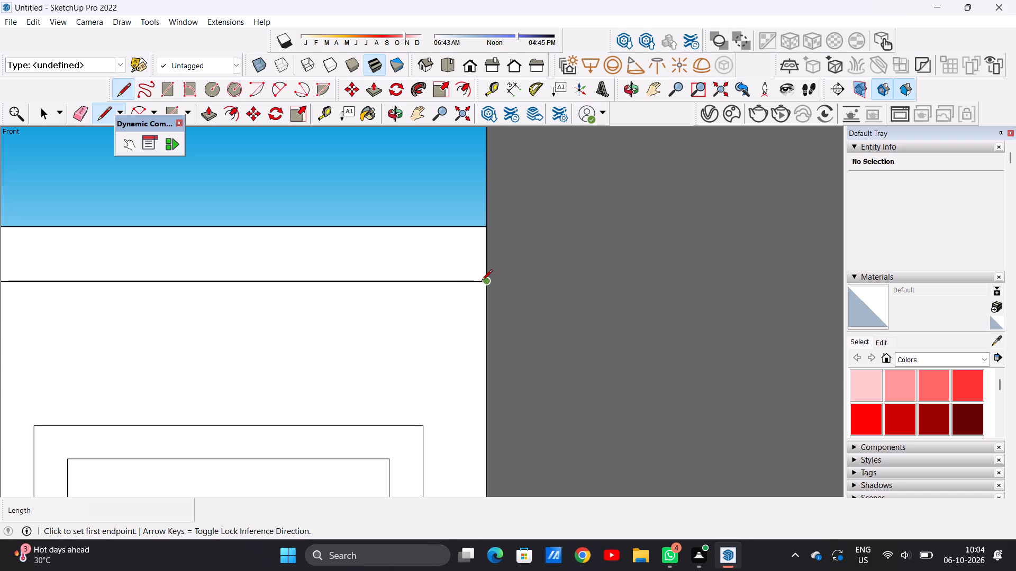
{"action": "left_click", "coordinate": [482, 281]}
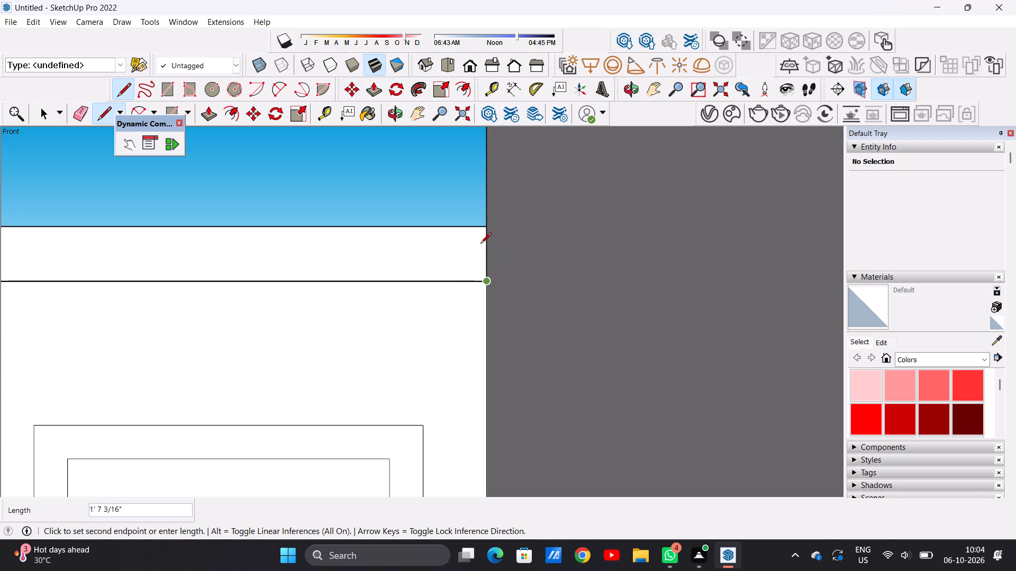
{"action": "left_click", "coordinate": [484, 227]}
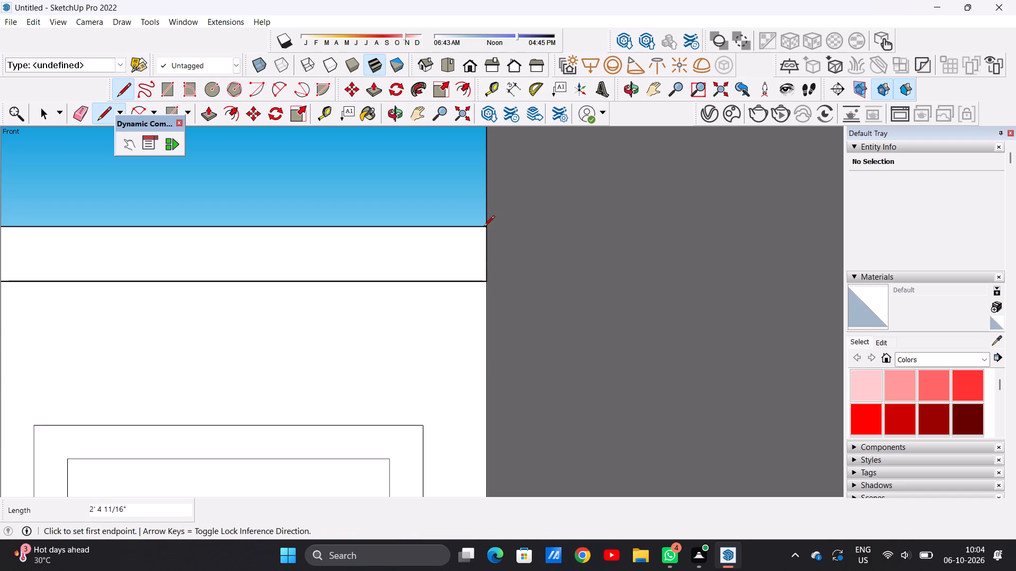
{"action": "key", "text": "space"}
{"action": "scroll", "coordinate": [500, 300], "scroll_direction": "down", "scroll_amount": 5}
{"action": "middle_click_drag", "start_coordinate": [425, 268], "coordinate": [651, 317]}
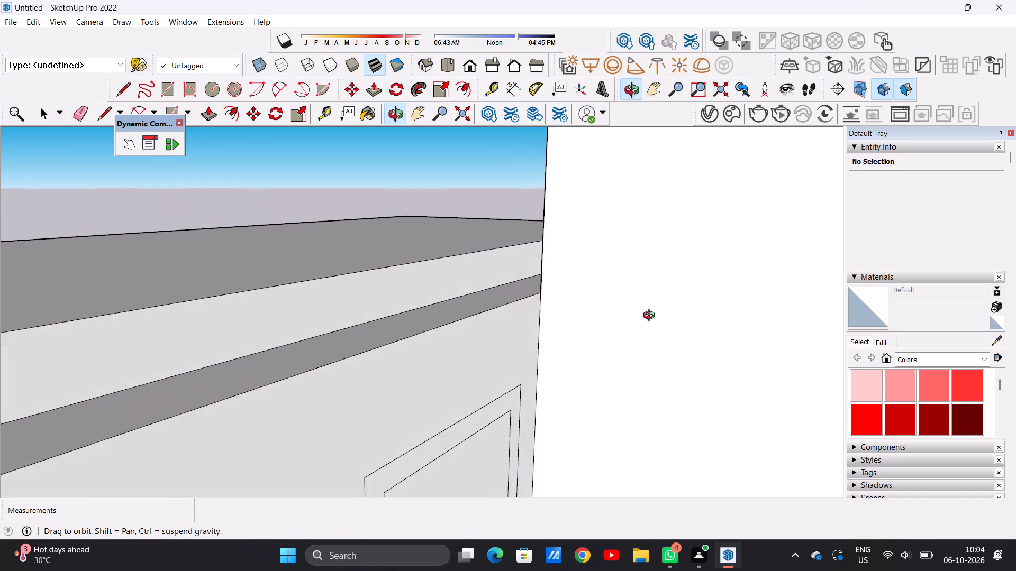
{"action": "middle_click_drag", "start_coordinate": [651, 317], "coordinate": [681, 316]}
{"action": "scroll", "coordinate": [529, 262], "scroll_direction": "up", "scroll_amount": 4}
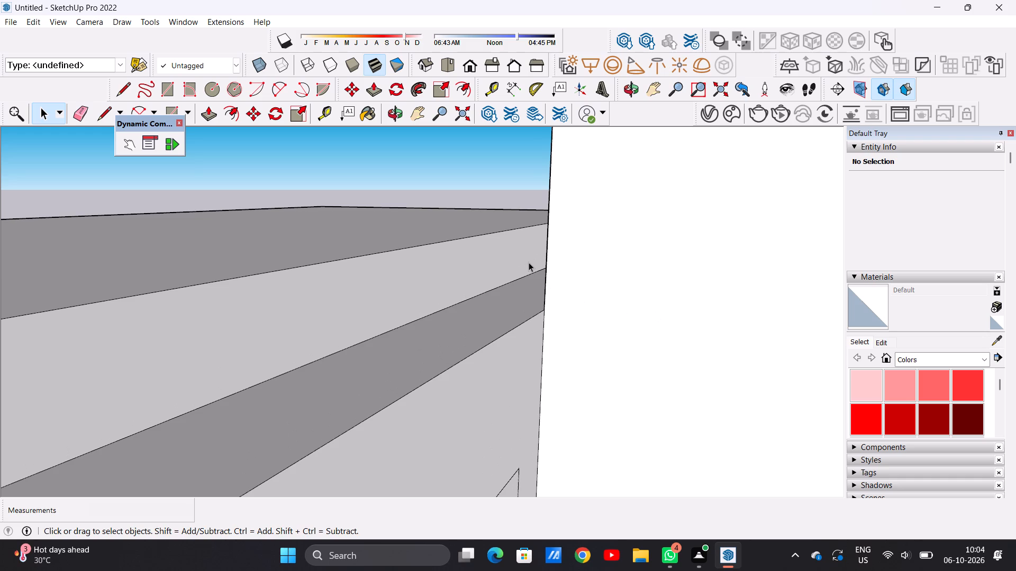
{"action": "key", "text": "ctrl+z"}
Draw a 3' vertical line across the raised roof slab's front face, just short of the tall block.
{"action": "scroll", "coordinate": [529, 262], "scroll_direction": "down", "scroll_amount": 3}
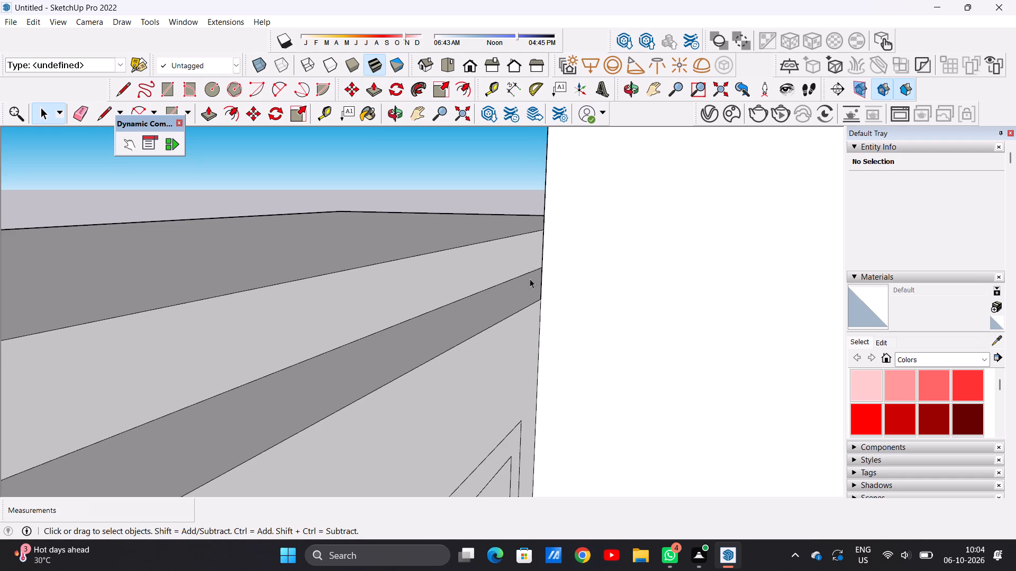
{"action": "middle_click_drag", "start_coordinate": [522, 281], "coordinate": [344, 284]}
{"action": "scroll", "coordinate": [447, 273], "scroll_direction": "down", "scroll_amount": 10}
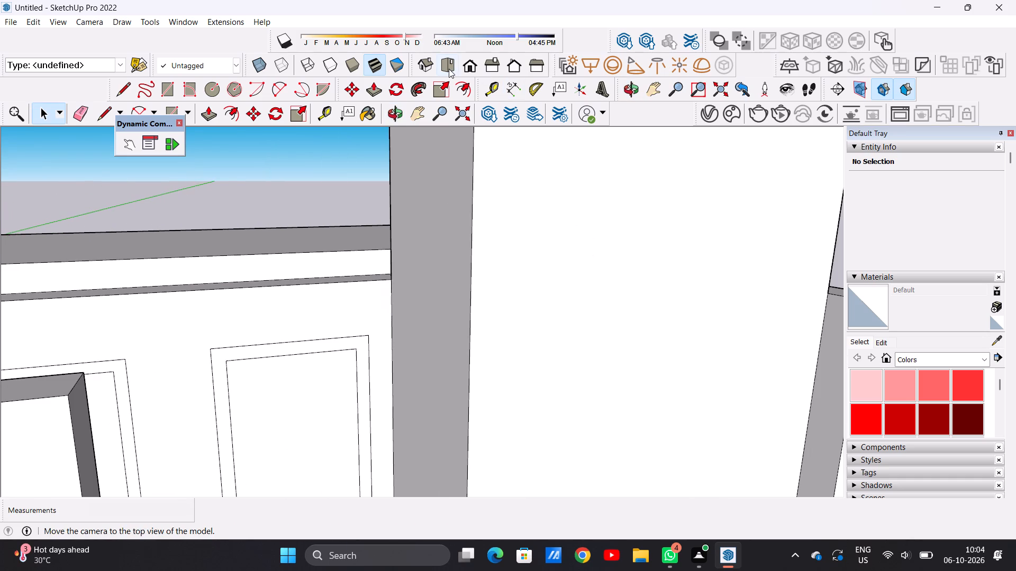
{"action": "left_click", "coordinate": [474, 64]}
{"action": "scroll", "coordinate": [554, 302], "scroll_direction": "down", "scroll_amount": 10}
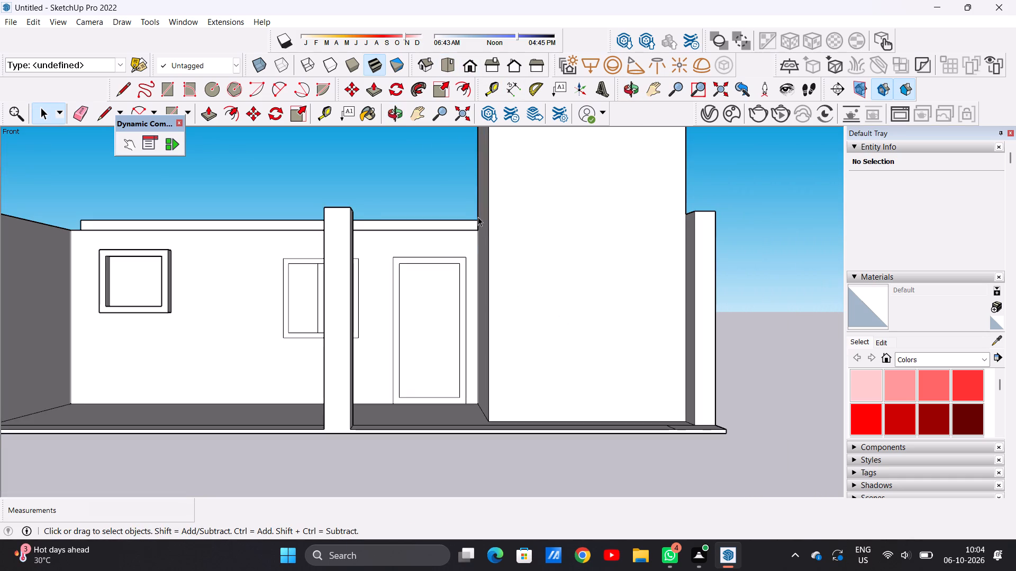
{"action": "scroll", "coordinate": [478, 217], "scroll_direction": "up", "scroll_amount": 20}
{"action": "scroll", "coordinate": [478, 217], "scroll_direction": "up", "scroll_amount": 4}
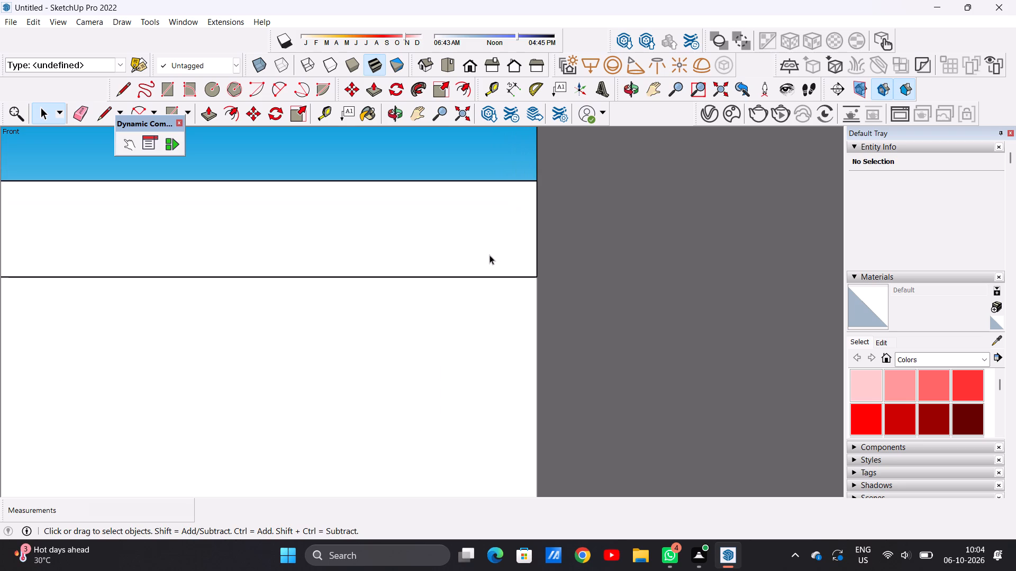
{"action": "middle_click_drag", "start_coordinate": [489, 255], "coordinate": [477, 334]}
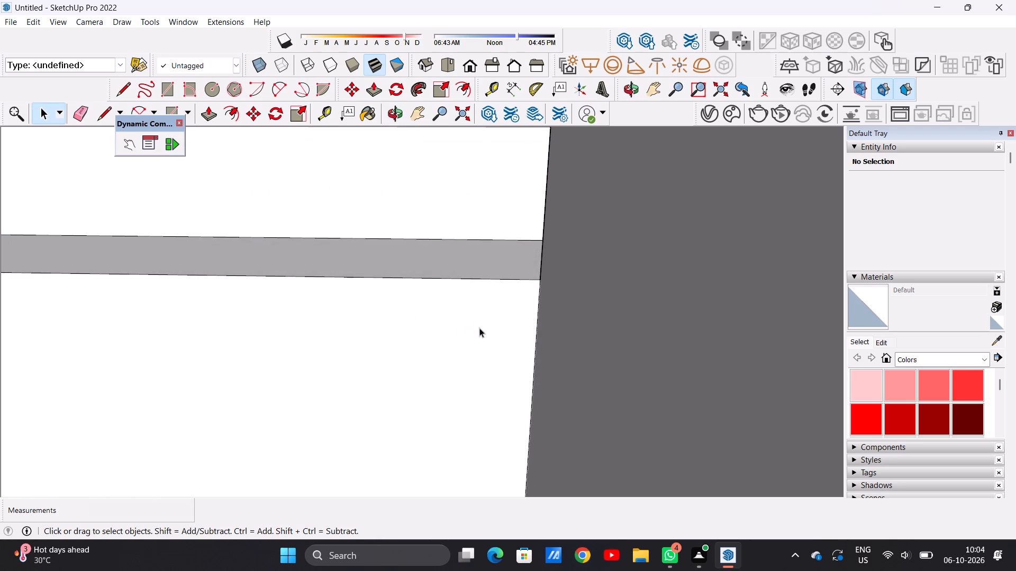
{"action": "scroll", "coordinate": [482, 326], "scroll_direction": "down", "scroll_amount": 2}
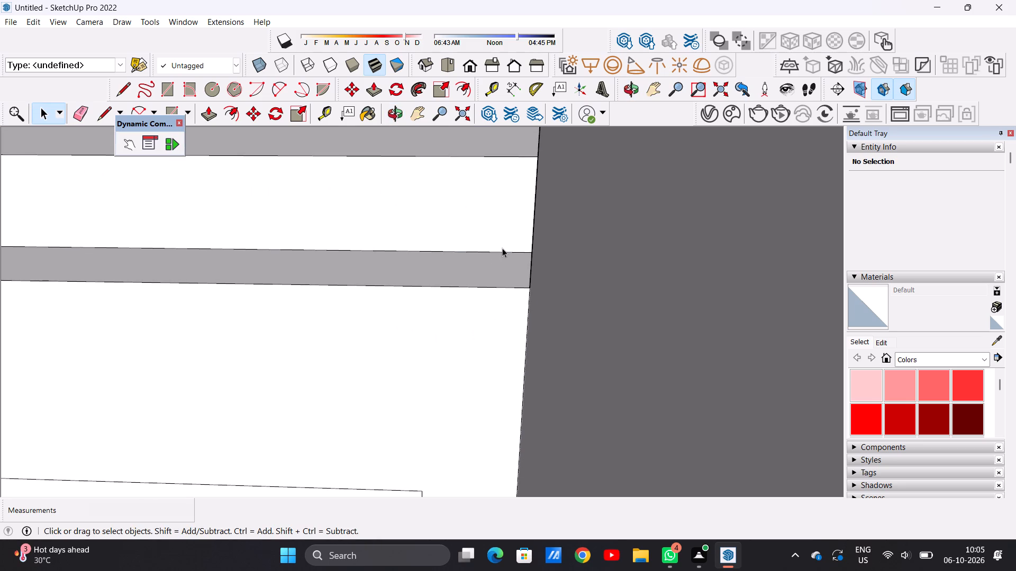
{"action": "key", "text": "l"}
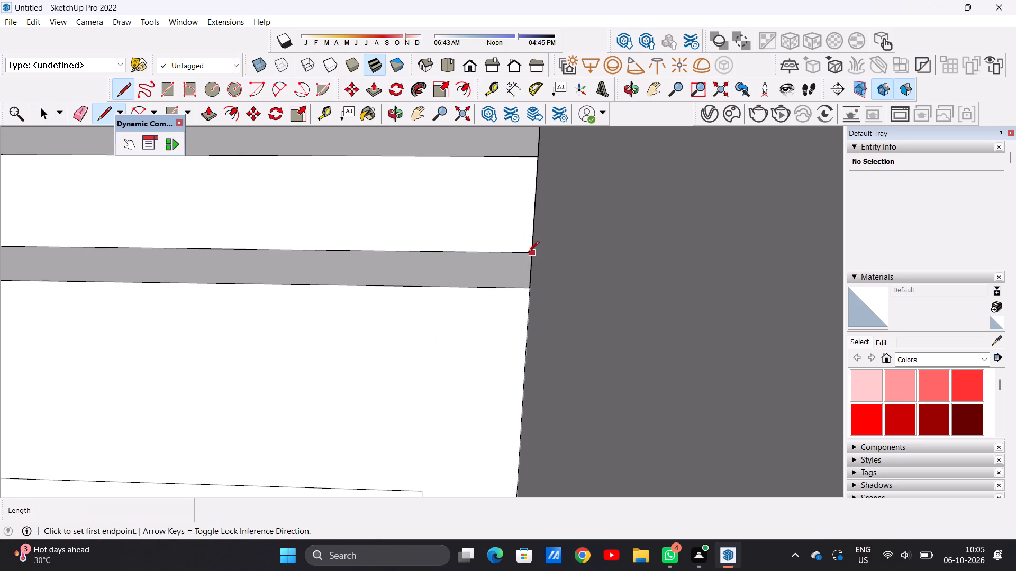
{"action": "left_click", "coordinate": [523, 251]}
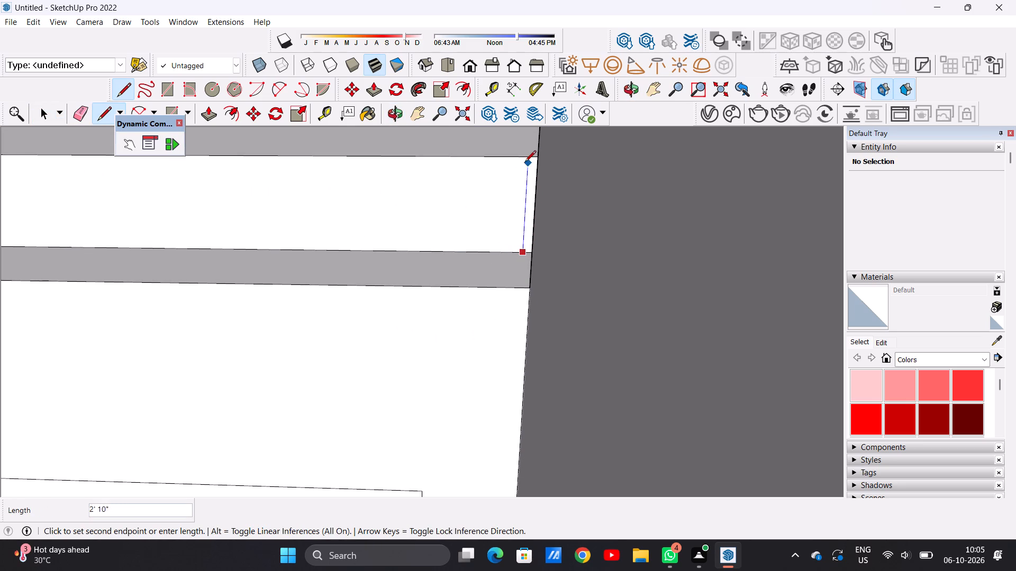
{"action": "left_click", "coordinate": [524, 160]}
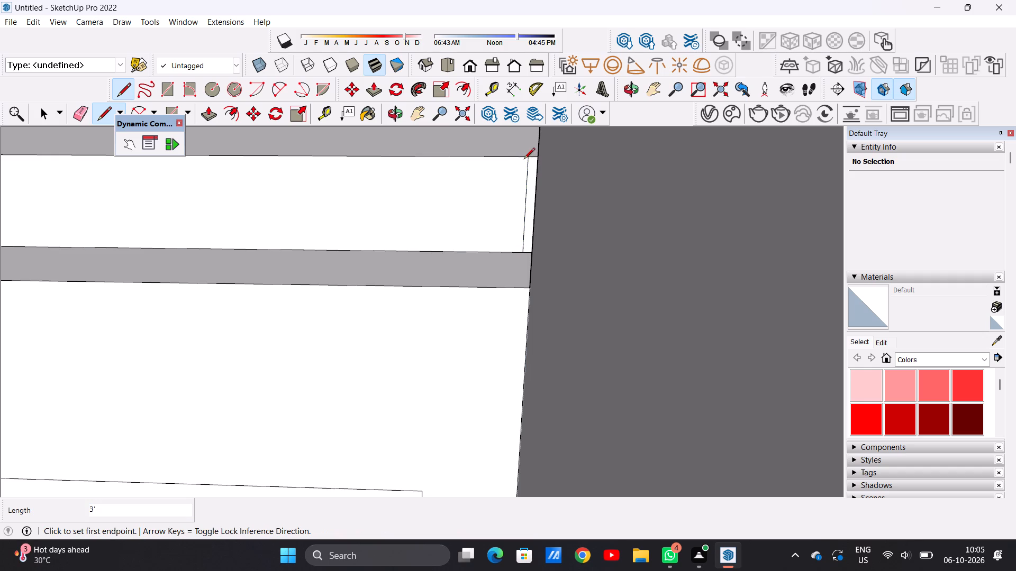
{"action": "key", "text": "space"}
Push/Pull the narrow end strip of the slab's front face forward about 3' 11 13/16", flush with the wall front beside the tall block.
{"action": "scroll", "coordinate": [549, 264], "scroll_direction": "down", "scroll_amount": 20}
{"action": "scroll", "coordinate": [549, 264], "scroll_direction": "down", "scroll_amount": 8}
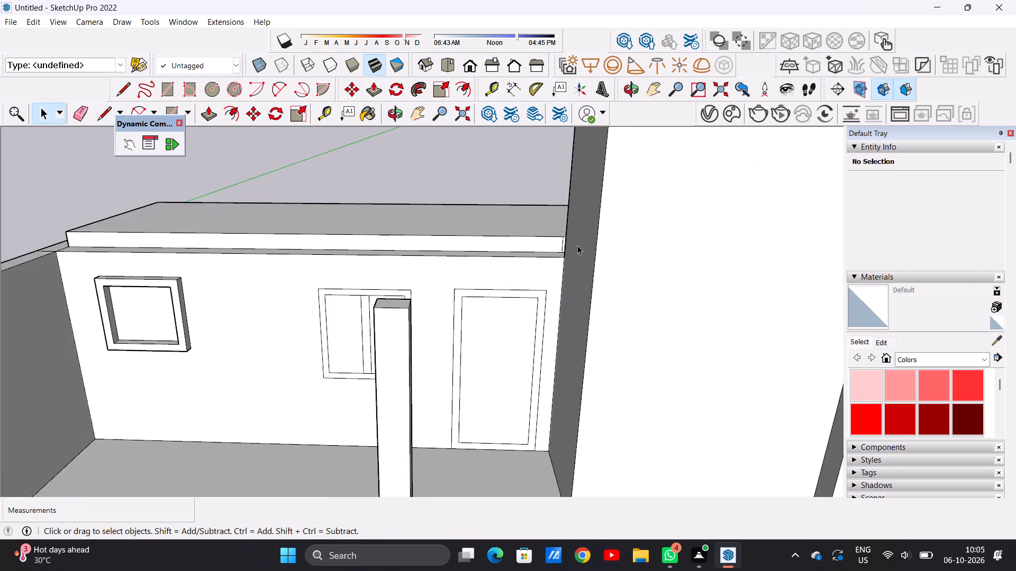
{"action": "scroll", "coordinate": [577, 245], "scroll_direction": "down", "scroll_amount": 2}
{"action": "middle_click_drag", "start_coordinate": [377, 254], "coordinate": [563, 278]}
{"action": "scroll", "coordinate": [498, 225], "scroll_direction": "up", "scroll_amount": 6}
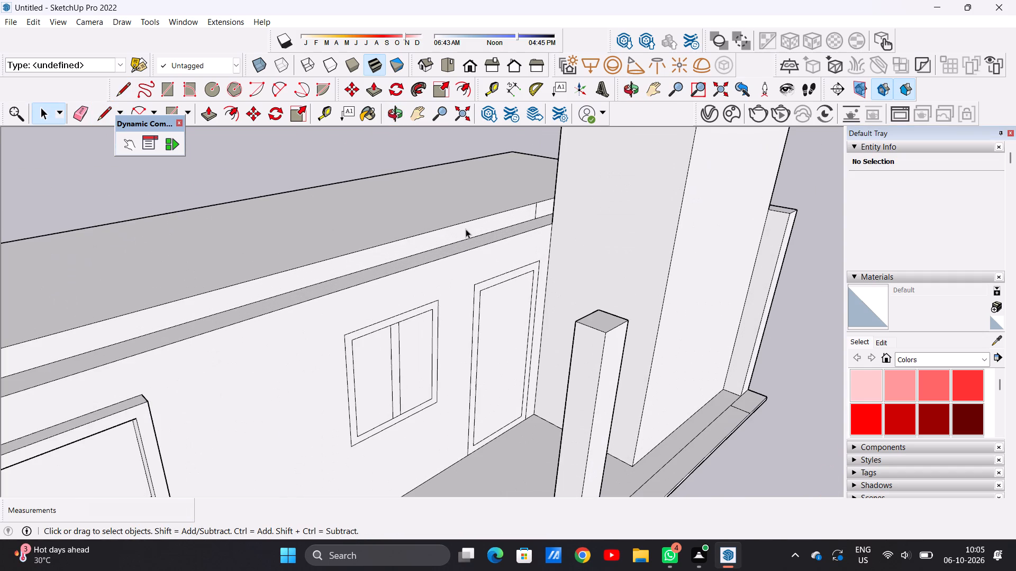
{"action": "key", "text": "p"}
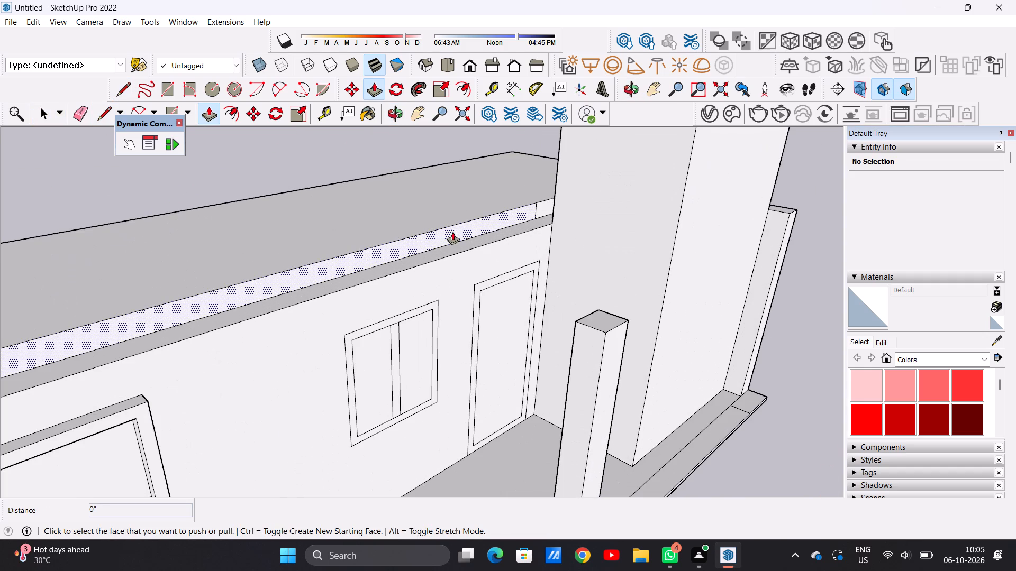
{"action": "scroll", "coordinate": [458, 225], "scroll_direction": "down", "scroll_amount": 1}
{"action": "middle_click_drag", "start_coordinate": [460, 230], "coordinate": [532, 263]}
{"action": "scroll", "coordinate": [517, 163], "scroll_direction": "up", "scroll_amount": 14}
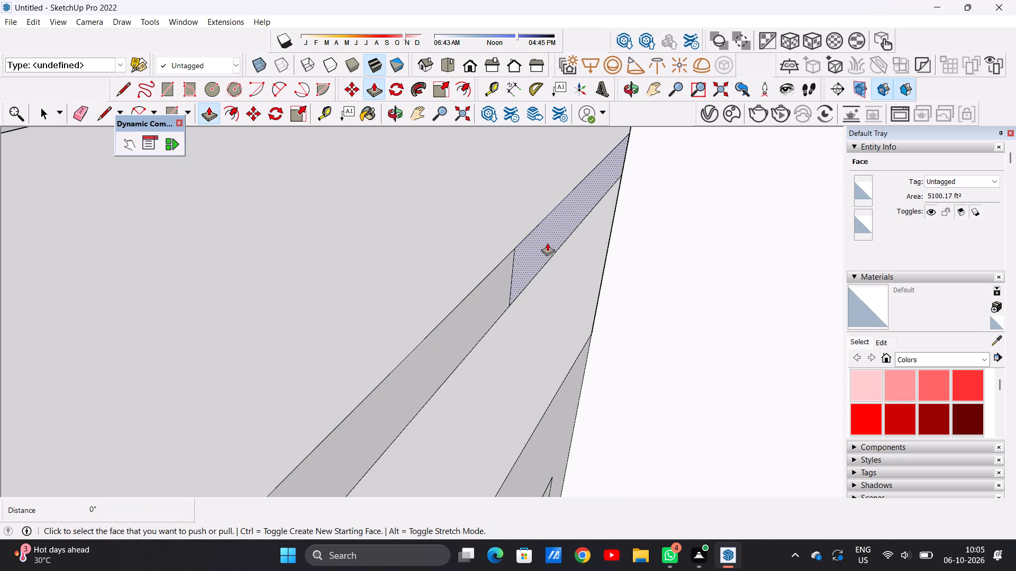
{"action": "left_click", "coordinate": [538, 247]}
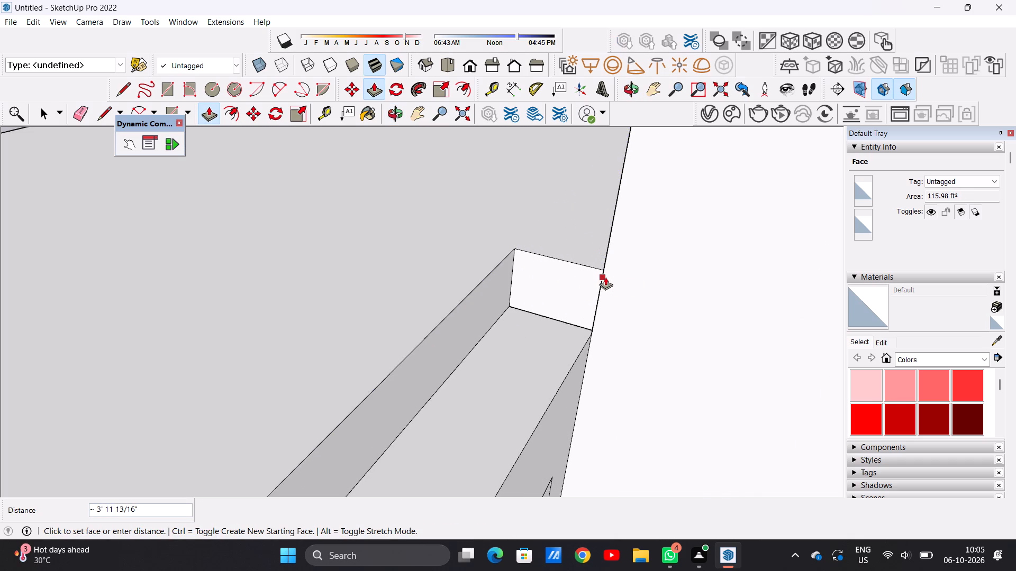
{"action": "left_click", "coordinate": [606, 271]}
Push/Pull the remaining long front face of the roof slab forward 3' 11 3/4", flush with the window wall below.
{"action": "scroll", "coordinate": [587, 282], "scroll_direction": "down", "scroll_amount": 17}
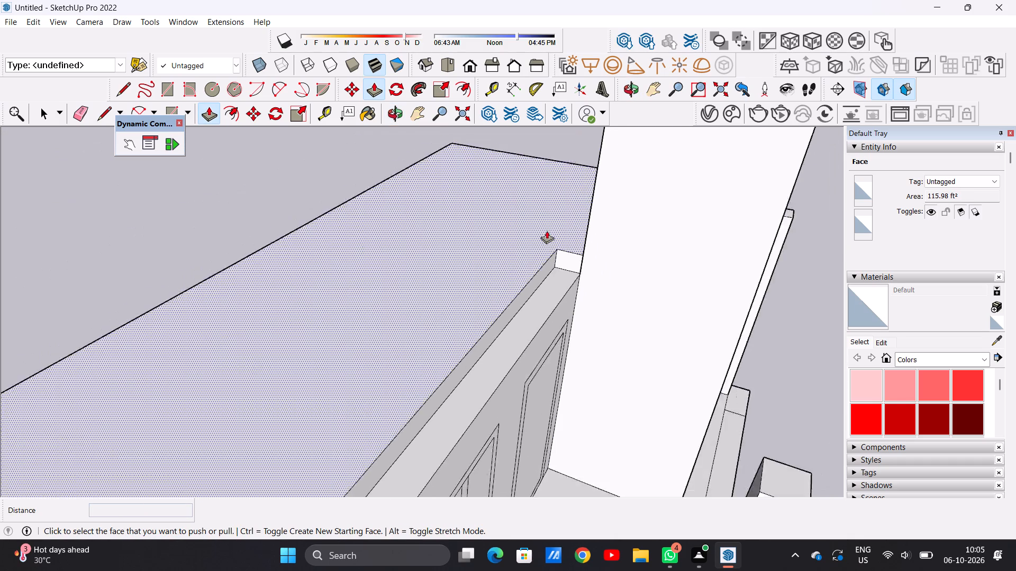
{"action": "scroll", "coordinate": [547, 231], "scroll_direction": "down", "scroll_amount": 8}
{"action": "middle_click_drag", "start_coordinate": [502, 277], "coordinate": [313, 230]}
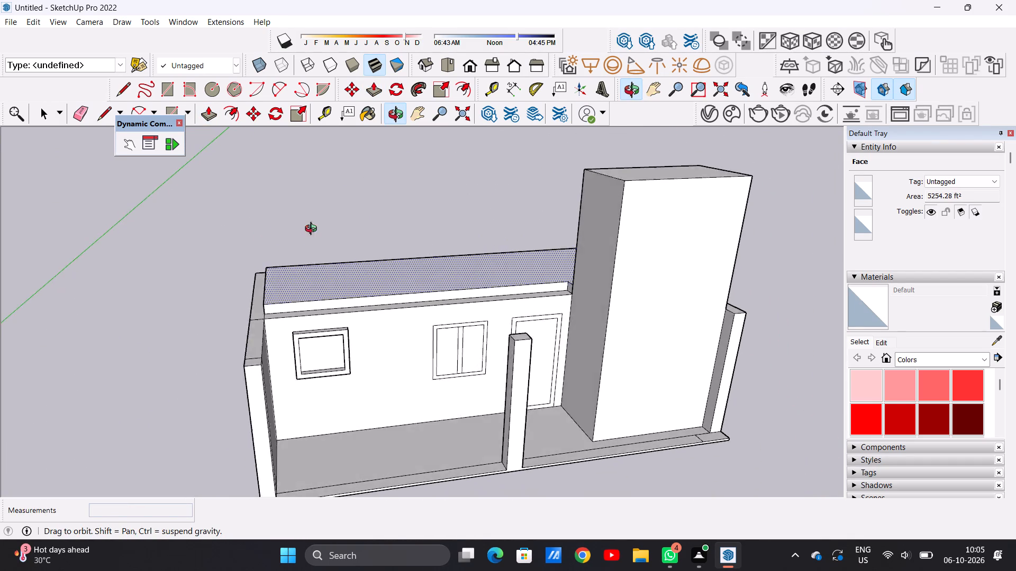
{"action": "middle_click_drag", "start_coordinate": [313, 230], "coordinate": [323, 223]}
{"action": "scroll", "coordinate": [289, 309], "scroll_direction": "up", "scroll_amount": 12}
{"action": "left_click", "coordinate": [280, 298]}
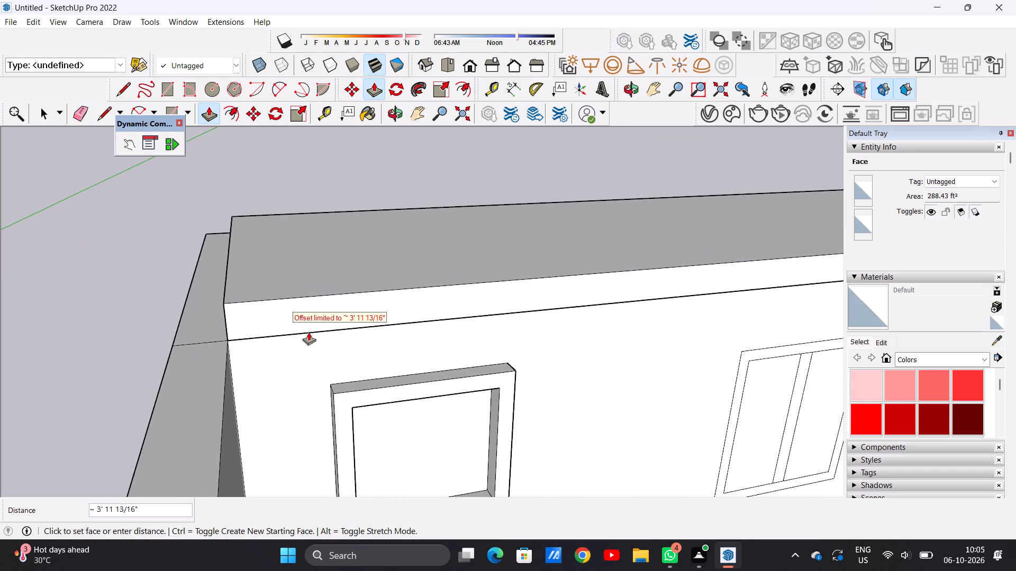
{"action": "left_click", "coordinate": [273, 314]}
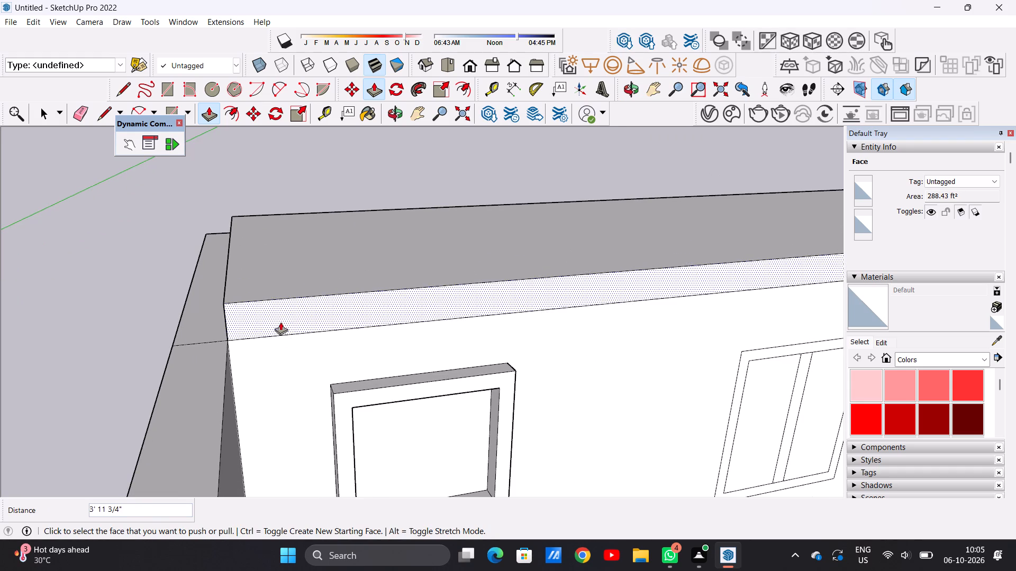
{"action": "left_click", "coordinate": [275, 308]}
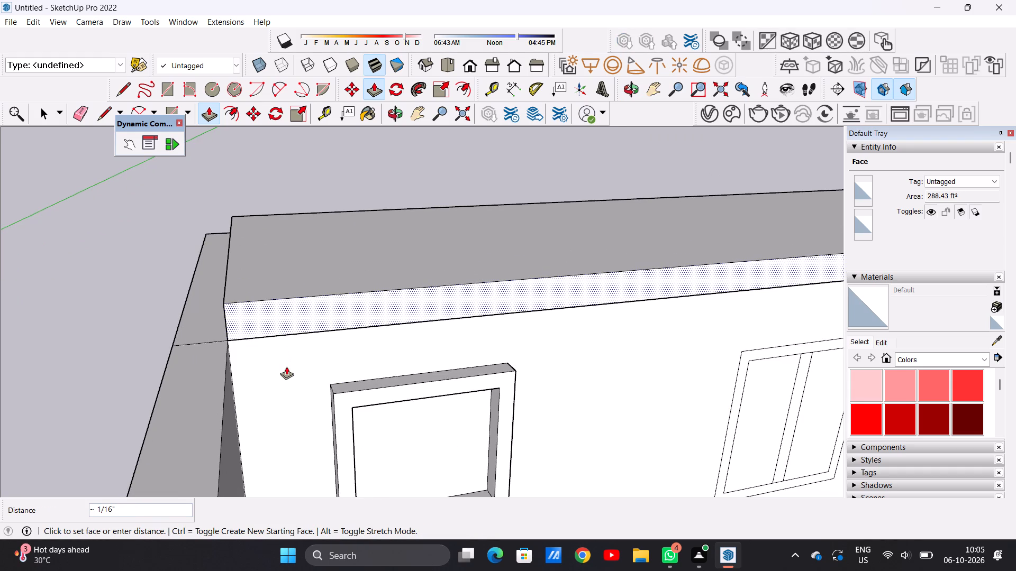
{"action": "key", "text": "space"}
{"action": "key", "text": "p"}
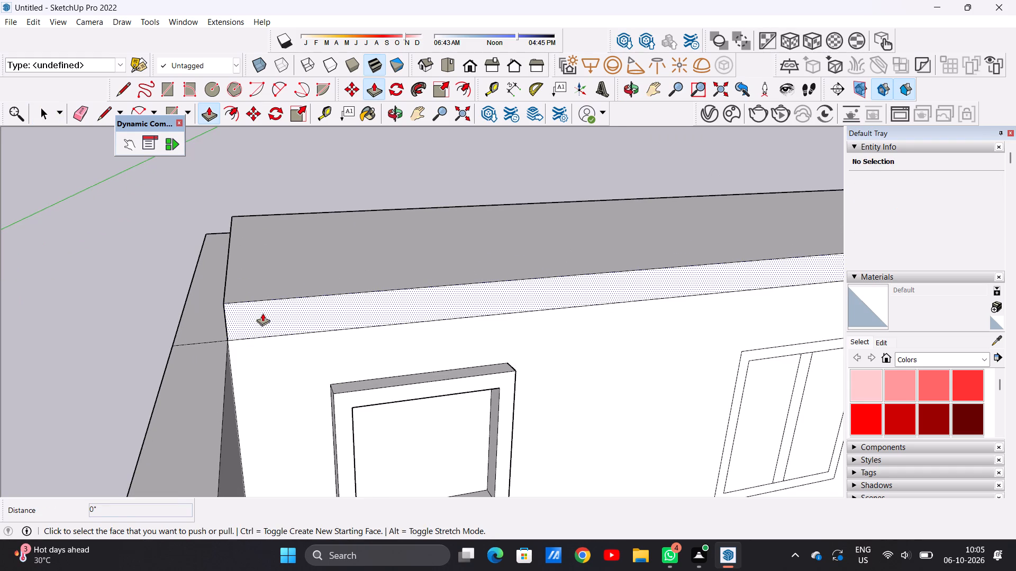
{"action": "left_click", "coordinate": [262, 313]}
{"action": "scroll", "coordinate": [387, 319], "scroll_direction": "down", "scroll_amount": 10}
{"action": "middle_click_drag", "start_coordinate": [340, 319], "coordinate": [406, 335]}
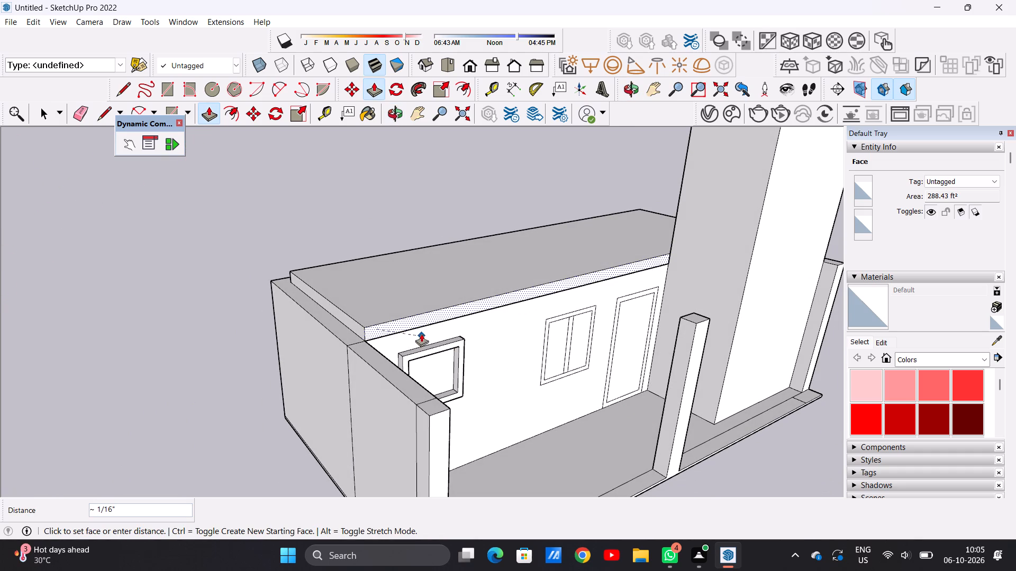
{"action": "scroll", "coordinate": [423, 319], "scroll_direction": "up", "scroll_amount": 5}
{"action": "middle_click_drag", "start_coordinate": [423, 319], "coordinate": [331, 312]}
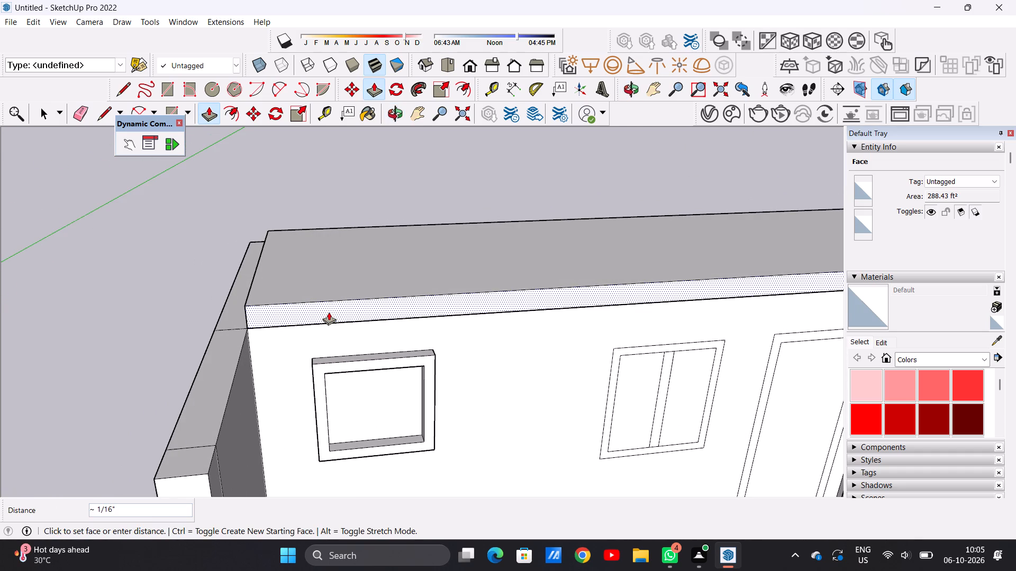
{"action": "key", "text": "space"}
Draw a 3' line where the roof slab's front face meets the tall block, from its bottom corner to its top corner.
{"action": "scroll", "coordinate": [403, 369], "scroll_direction": "down", "scroll_amount": 14}
{"action": "scroll", "coordinate": [532, 338], "scroll_direction": "up", "scroll_amount": 12}
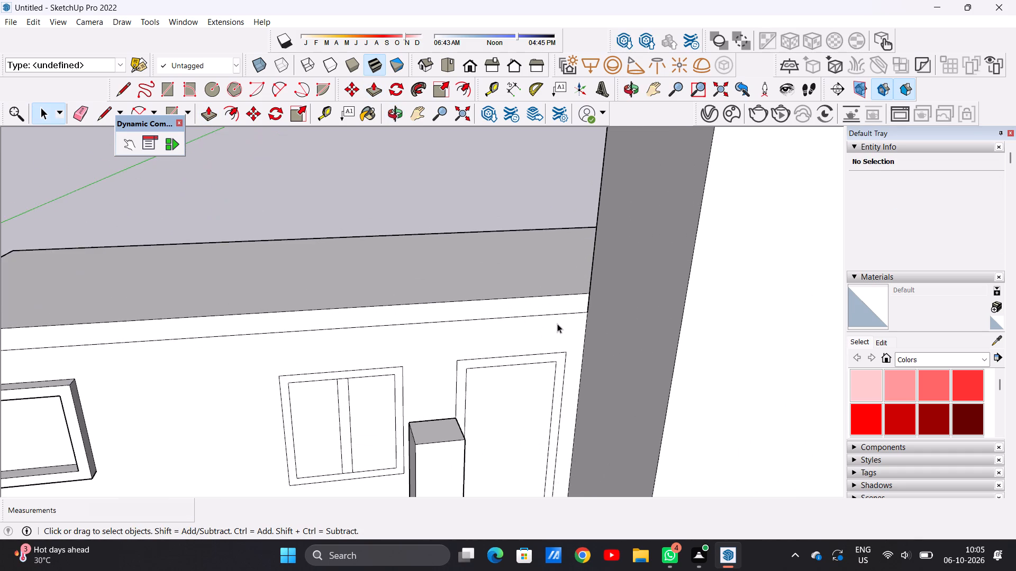
{"action": "middle_click_drag", "start_coordinate": [564, 324], "coordinate": [597, 312]}
{"action": "scroll", "coordinate": [594, 302], "scroll_direction": "up", "scroll_amount": 1}
{"action": "scroll", "coordinate": [580, 312], "scroll_direction": "down", "scroll_amount": 12}
{"action": "middle_click_drag", "start_coordinate": [572, 303], "coordinate": [518, 289]}
{"action": "scroll", "coordinate": [605, 301], "scroll_direction": "up", "scroll_amount": 1}
{"action": "scroll", "coordinate": [605, 301], "scroll_direction": "down", "scroll_amount": 1}
{"action": "scroll", "coordinate": [604, 300], "scroll_direction": "up", "scroll_amount": 16}
{"action": "middle_click_drag", "start_coordinate": [567, 312], "coordinate": [551, 294]}
{"action": "scroll", "coordinate": [565, 312], "scroll_direction": "up", "scroll_amount": 1}
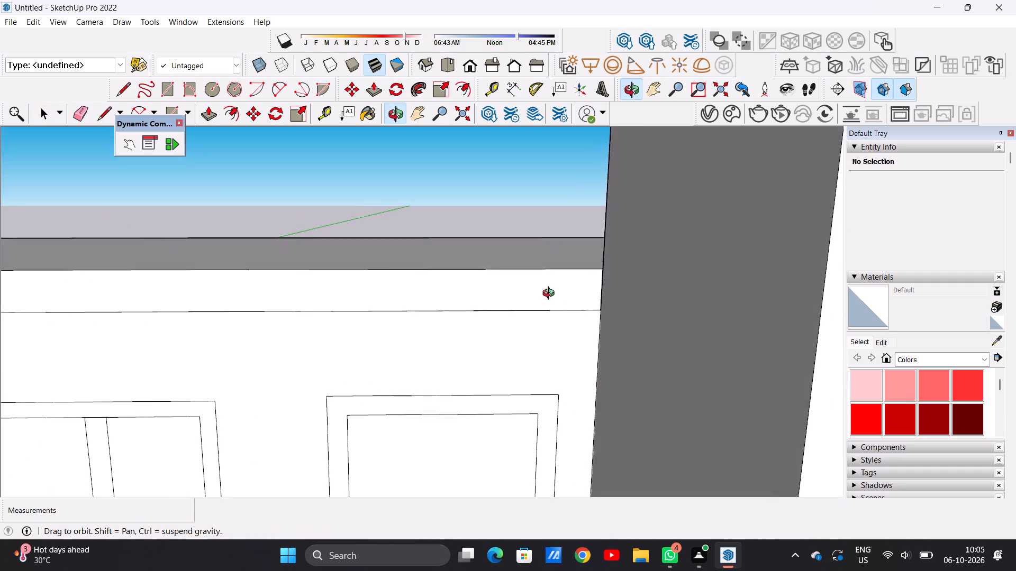
{"action": "middle_click_drag", "start_coordinate": [551, 294], "coordinate": [528, 277]}
{"action": "key", "text": "l"}
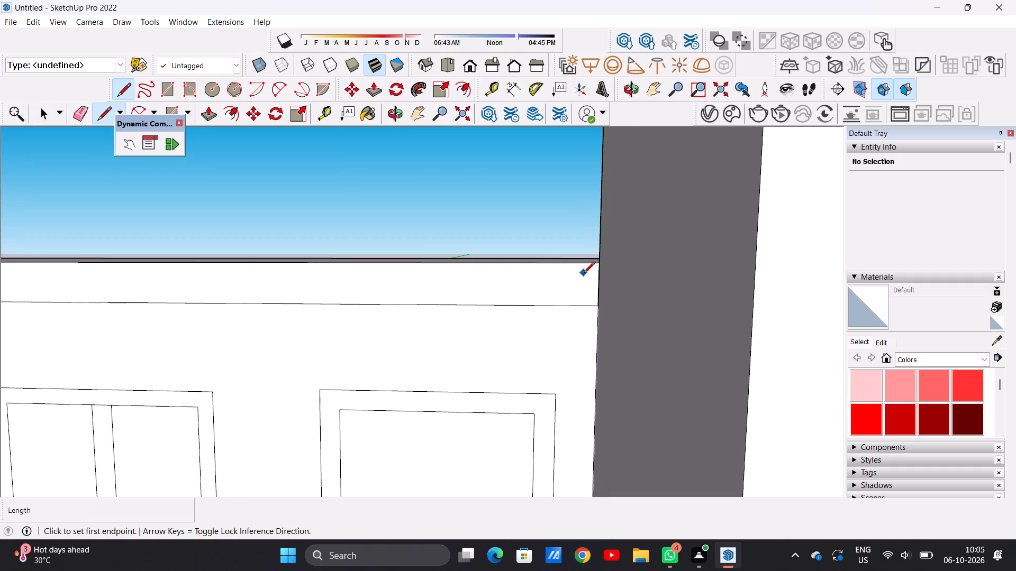
{"action": "scroll", "coordinate": [584, 275], "scroll_direction": "up", "scroll_amount": 6}
{"action": "scroll", "coordinate": [565, 248], "scroll_direction": "down", "scroll_amount": 12}
{"action": "middle_click_drag", "start_coordinate": [532, 256], "coordinate": [533, 300]}
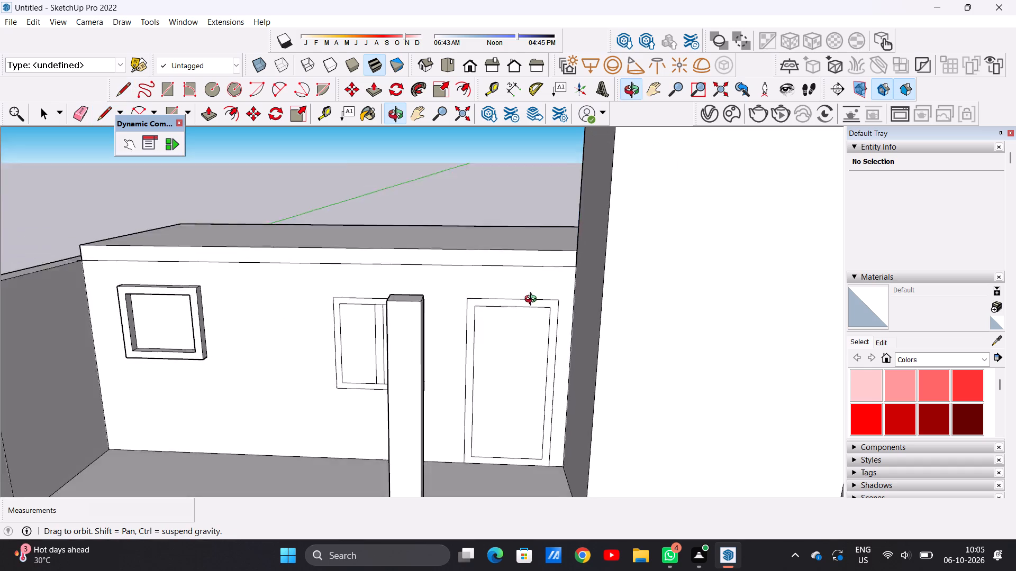
{"action": "middle_click_drag", "start_coordinate": [533, 300], "coordinate": [539, 338]}
{"action": "scroll", "coordinate": [568, 274], "scroll_direction": "up", "scroll_amount": 17}
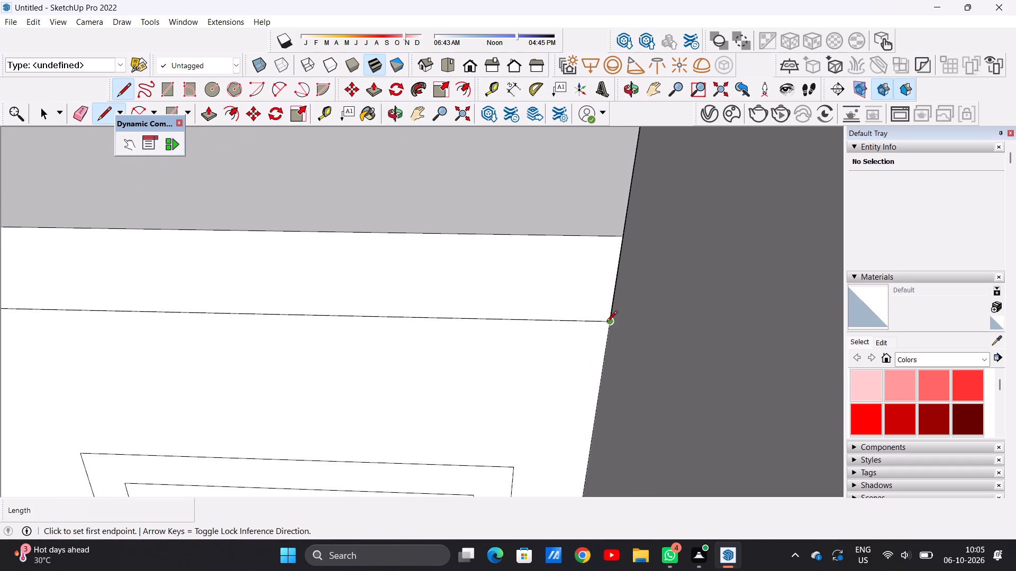
{"action": "left_click", "coordinate": [606, 323]}
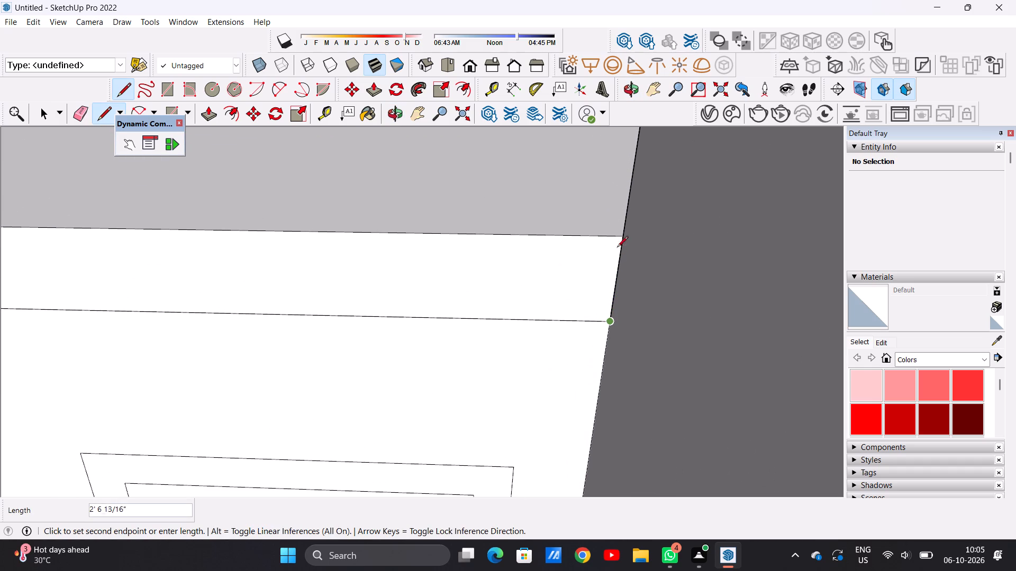
{"action": "left_click", "coordinate": [620, 239]}
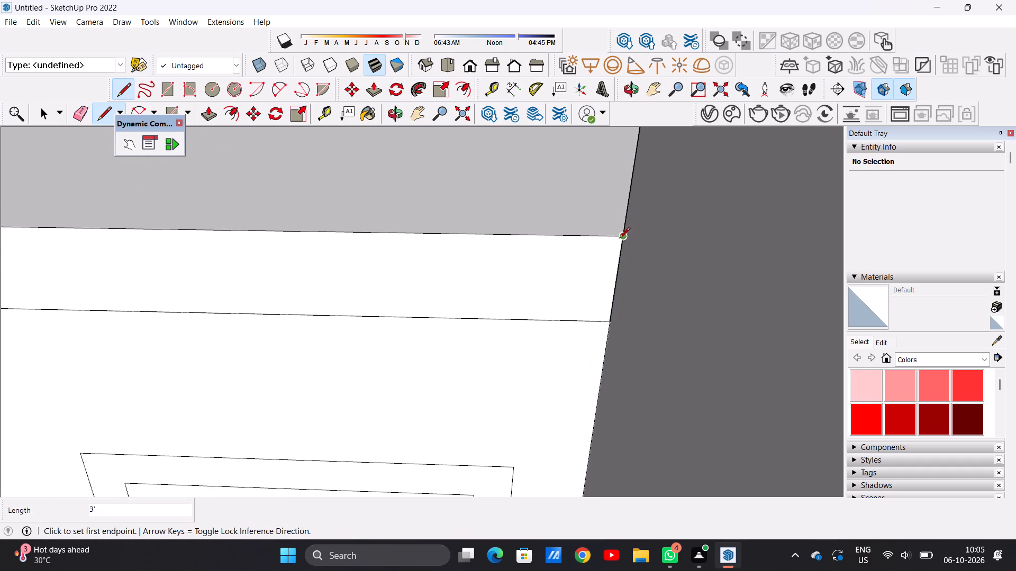
{"action": "key", "text": "space"}
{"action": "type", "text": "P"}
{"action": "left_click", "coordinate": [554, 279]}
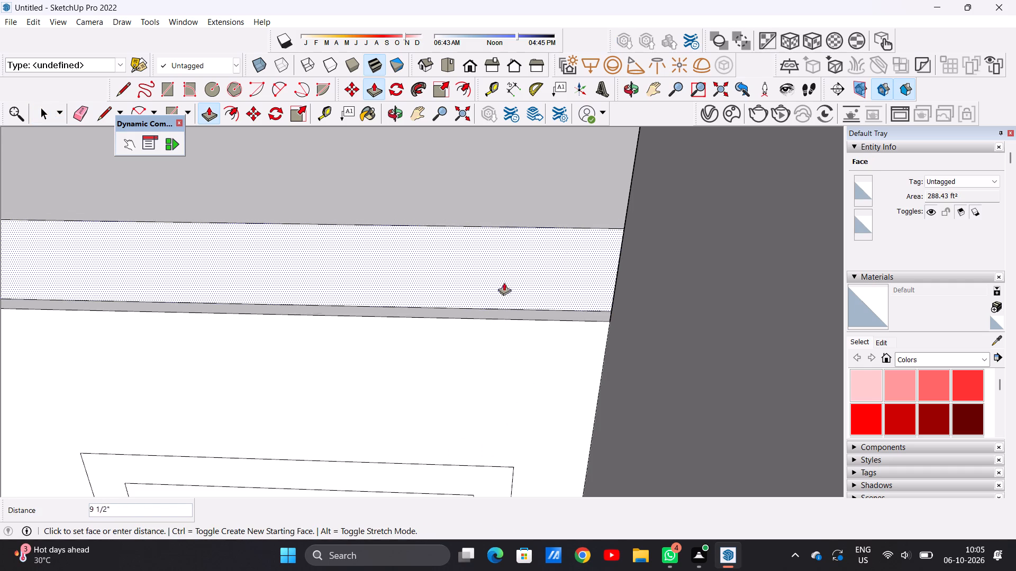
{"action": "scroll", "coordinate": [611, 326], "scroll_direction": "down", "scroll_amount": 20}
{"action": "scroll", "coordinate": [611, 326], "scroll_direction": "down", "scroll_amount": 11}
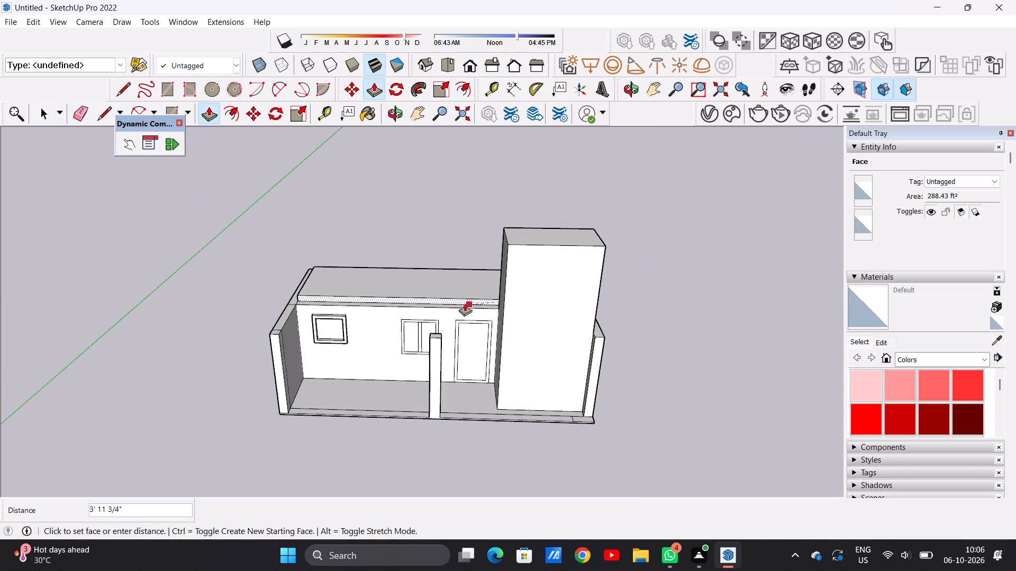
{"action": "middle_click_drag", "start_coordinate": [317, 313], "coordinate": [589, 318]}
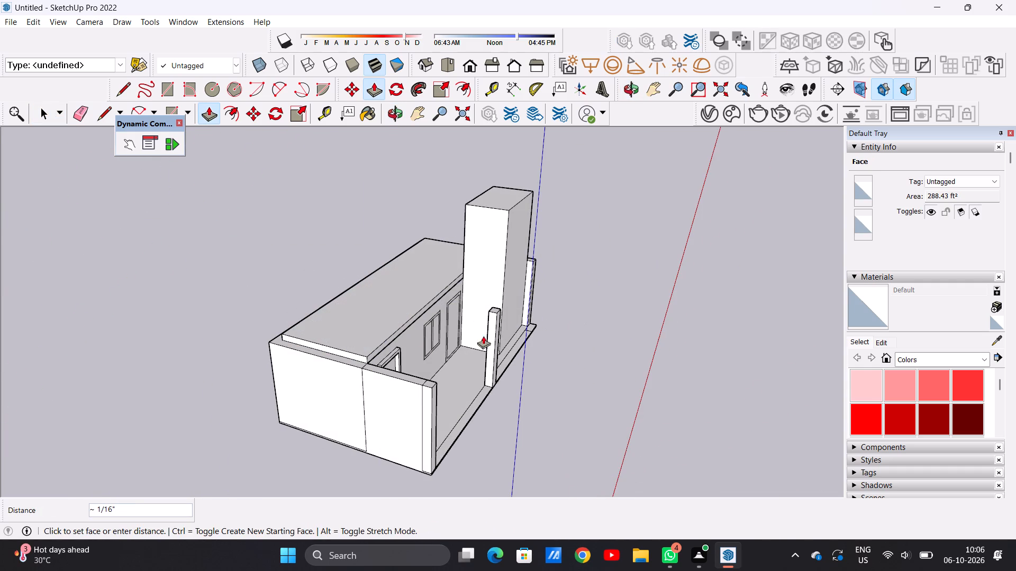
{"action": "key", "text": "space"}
Push/Pull the roof slab's long front face forward about 13' 7" so it overhangs the windows and door.
{"action": "scroll", "coordinate": [372, 339], "scroll_direction": "up", "scroll_amount": 8}
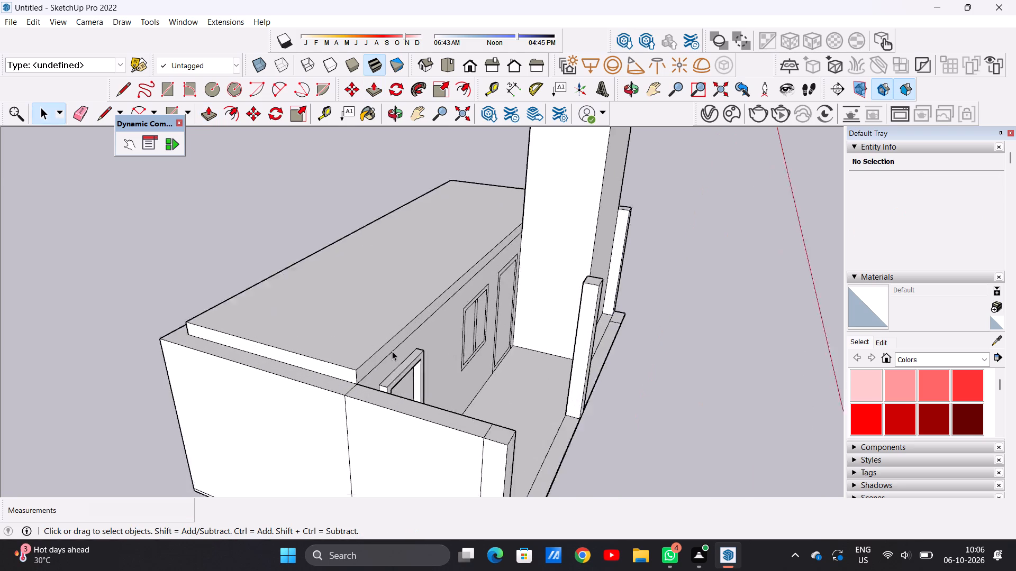
{"action": "scroll", "coordinate": [392, 351], "scroll_direction": "up", "scroll_amount": 12}
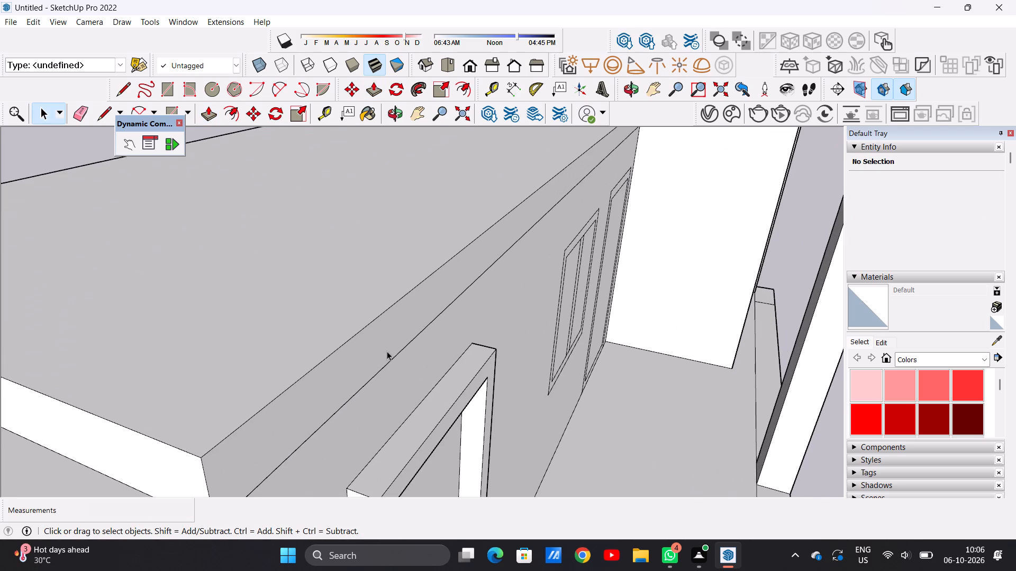
{"action": "key", "text": "p"}
{"action": "left_click", "coordinate": [331, 366]}
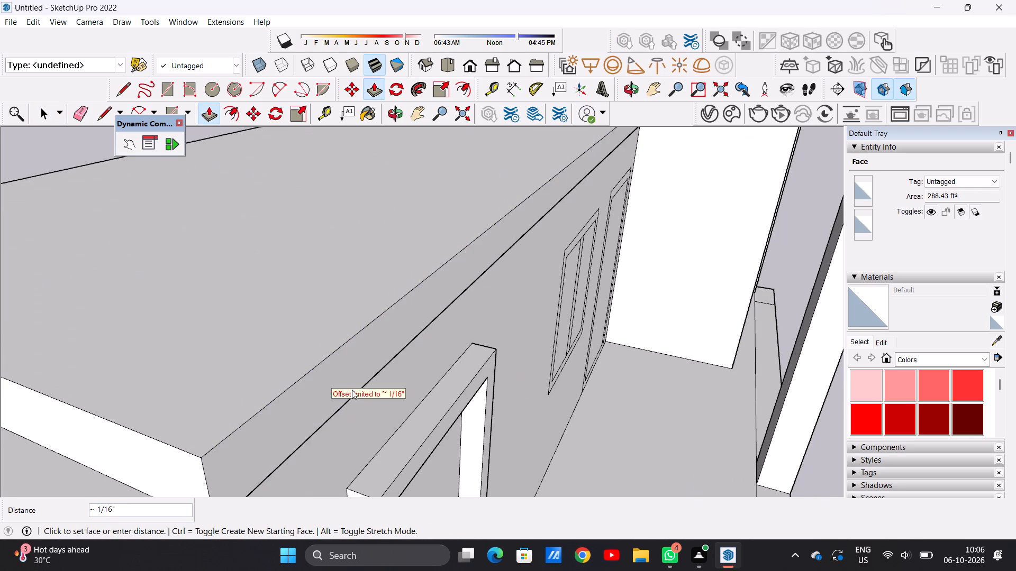
{"action": "left_click", "coordinate": [339, 387]}
{"action": "left_click", "coordinate": [328, 389]}
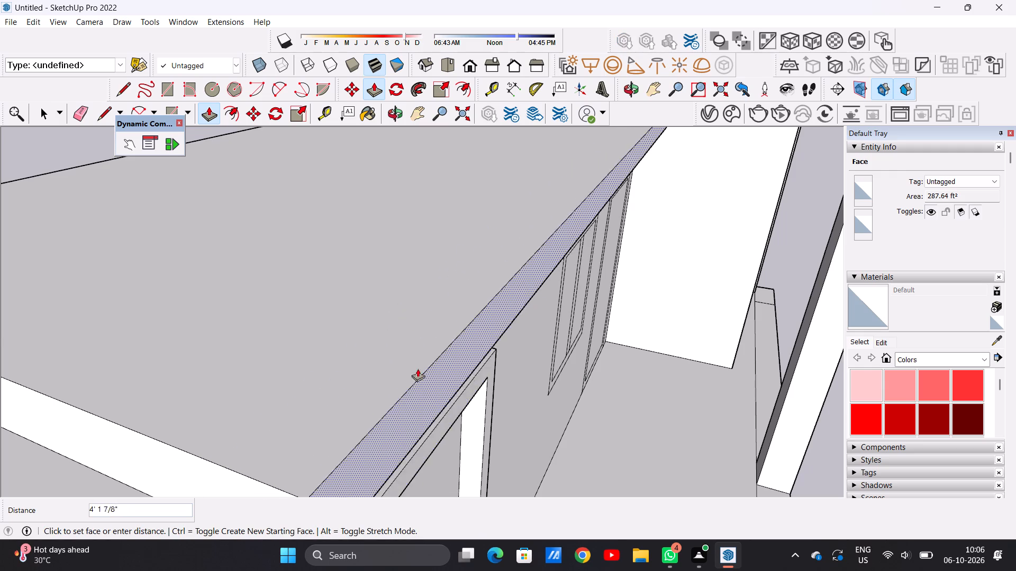
{"action": "scroll", "coordinate": [416, 365], "scroll_direction": "down", "scroll_amount": 13}
{"action": "middle_click_drag", "start_coordinate": [452, 345], "coordinate": [368, 329]}
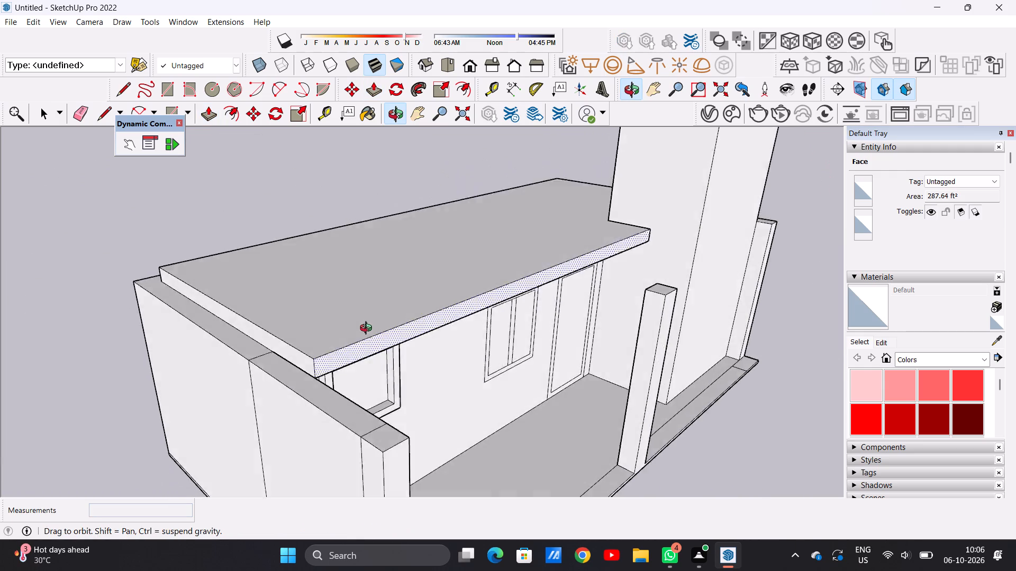
{"action": "middle_click_drag", "start_coordinate": [368, 329], "coordinate": [312, 293]}
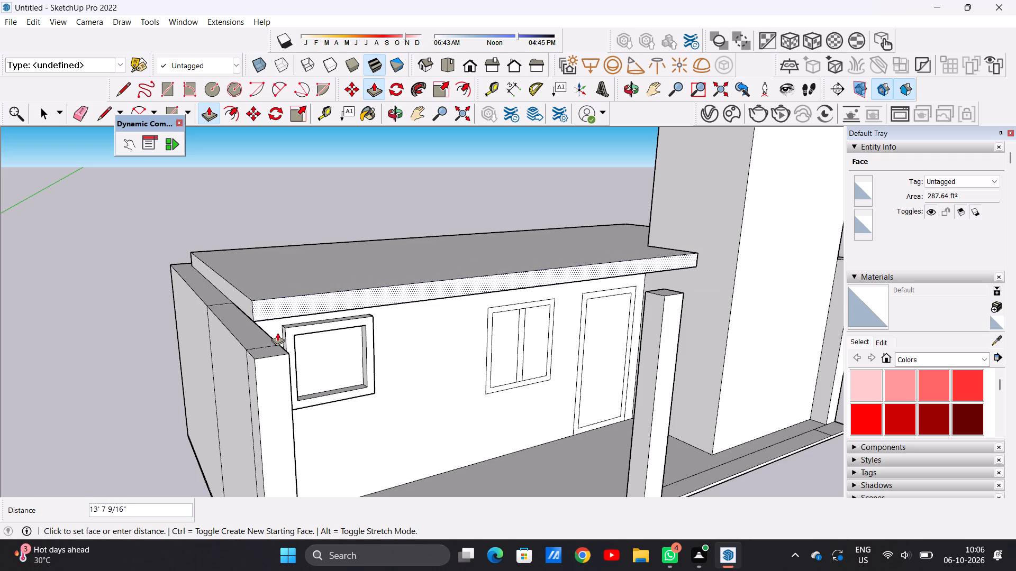
{"action": "left_click", "coordinate": [277, 333]}
{"action": "key", "text": "space"}
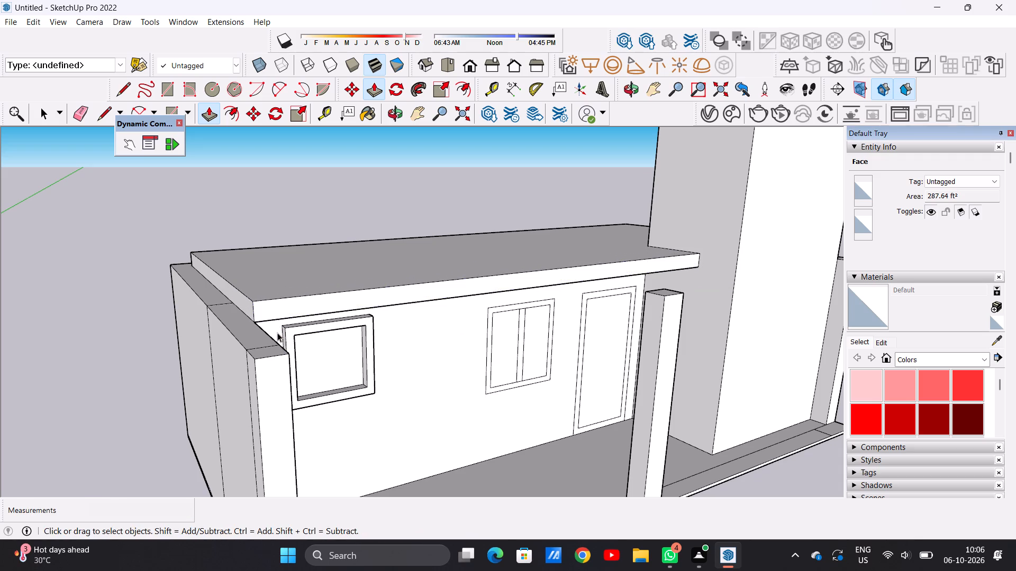
Examine the roof overhang and the freestanding column below it from above and from the front.
{"action": "scroll", "coordinate": [346, 319], "scroll_direction": "down", "scroll_amount": 6}
{"action": "middle_click_drag", "start_coordinate": [405, 329], "coordinate": [237, 275]}
{"action": "middle_click_drag", "start_coordinate": [289, 286], "coordinate": [340, 380]}
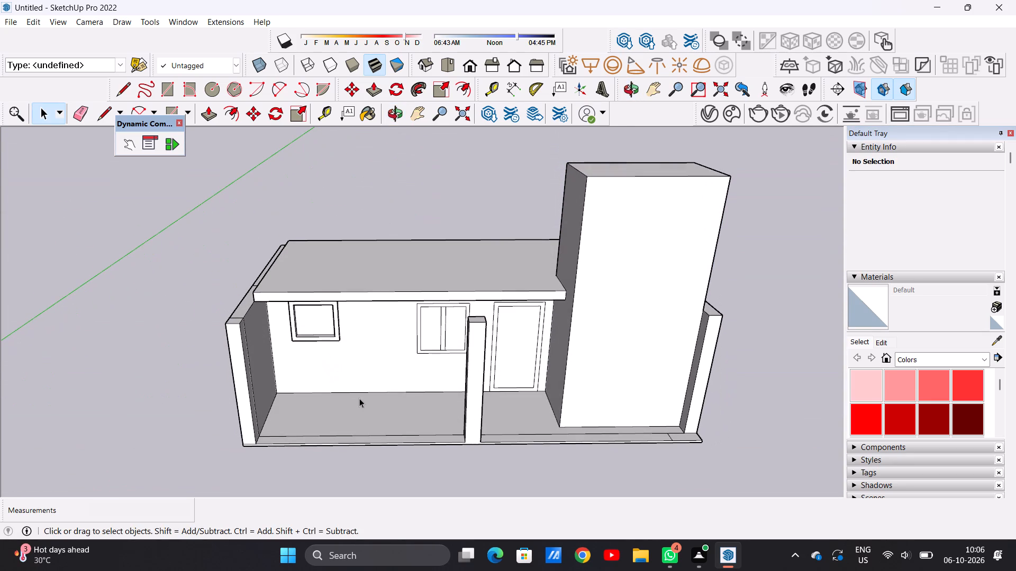
{"action": "scroll", "coordinate": [374, 384], "scroll_direction": "down", "scroll_amount": 3}
{"action": "scroll", "coordinate": [475, 324], "scroll_direction": "up", "scroll_amount": 6}
{"action": "scroll", "coordinate": [478, 323], "scroll_direction": "down", "scroll_amount": 4}
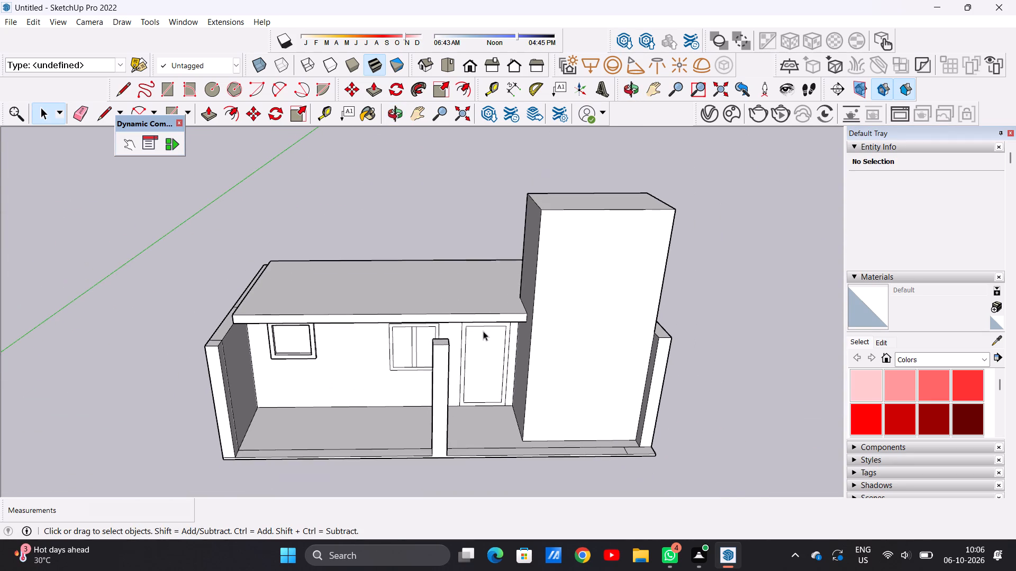
{"action": "scroll", "coordinate": [459, 363], "scroll_direction": "up", "scroll_amount": 2}
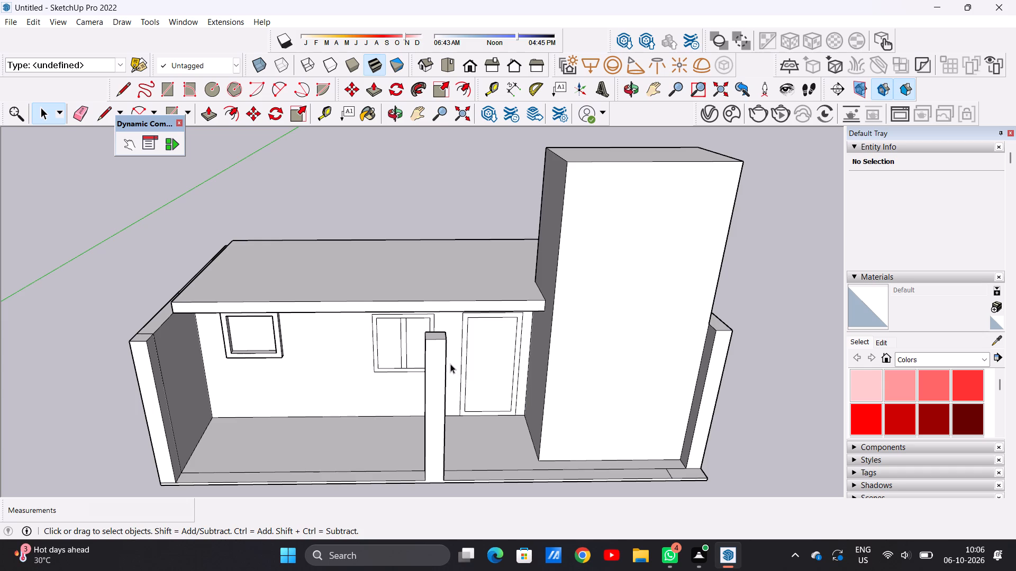
{"action": "middle_click_drag", "start_coordinate": [457, 361], "coordinate": [457, 285]}
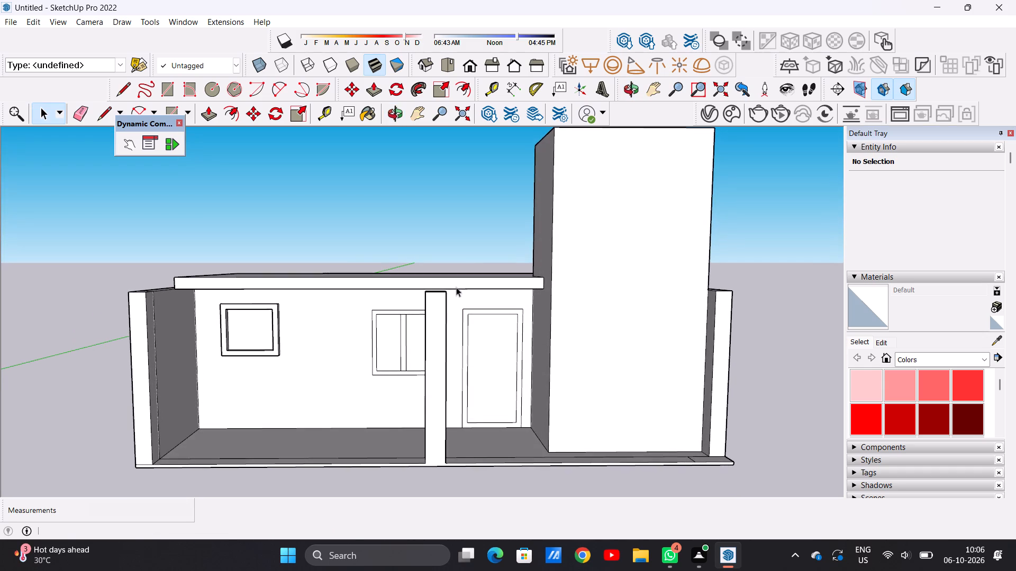
{"action": "scroll", "coordinate": [449, 364], "scroll_direction": "down", "scroll_amount": 3}
{"action": "scroll", "coordinate": [448, 377], "scroll_direction": "up", "scroll_amount": 4}
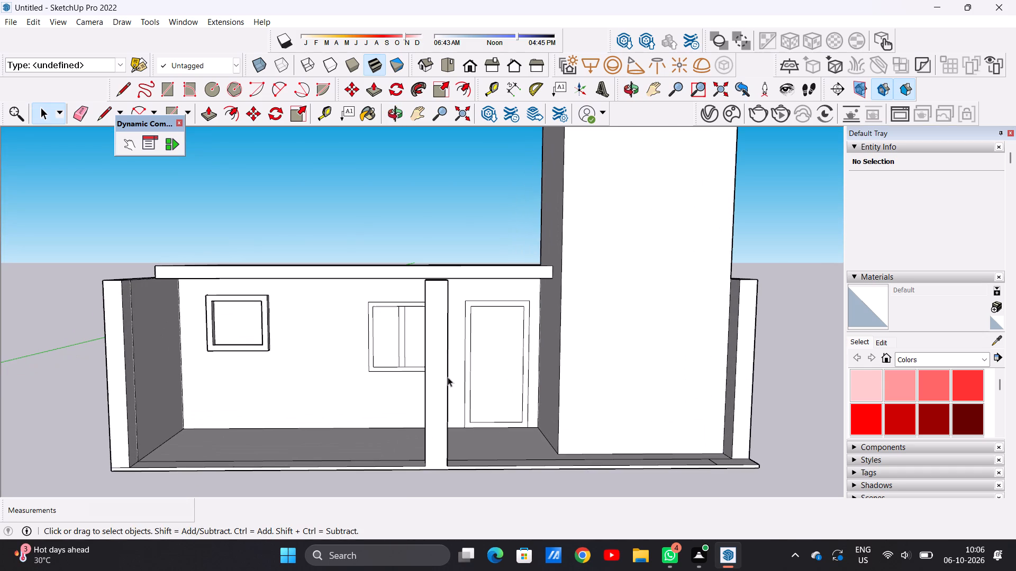
{"action": "scroll", "coordinate": [438, 351], "scroll_direction": "down", "scroll_amount": 8}
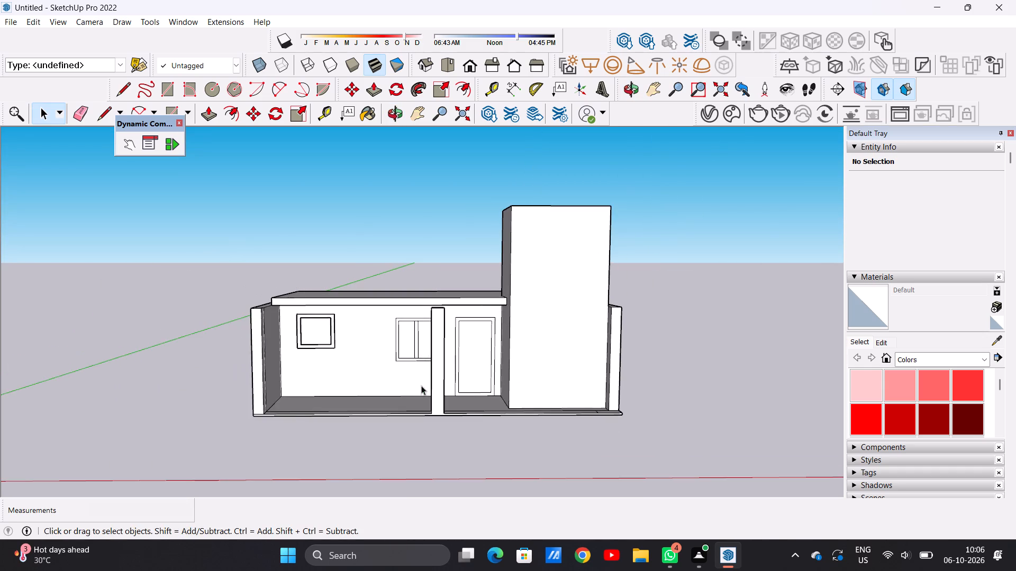
Push/Pull the top face of the freestanding column down 2' 9 1/16".
{"action": "middle_click_drag", "start_coordinate": [421, 386], "coordinate": [432, 508]}
{"action": "scroll", "coordinate": [448, 358], "scroll_direction": "up", "scroll_amount": 6}
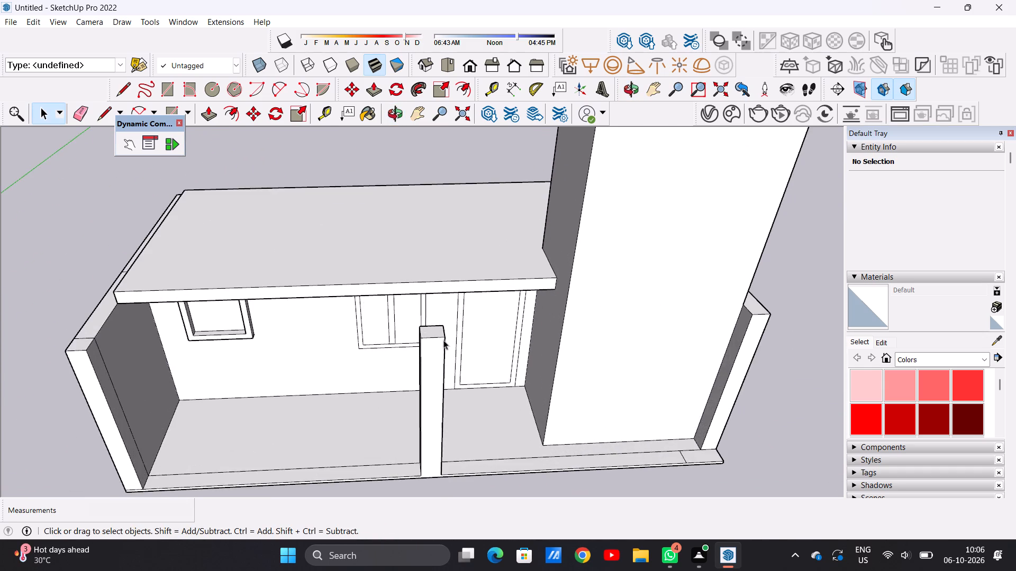
{"action": "middle_click_drag", "start_coordinate": [443, 342], "coordinate": [438, 375]}
{"action": "scroll", "coordinate": [440, 356], "scroll_direction": "down", "scroll_amount": 5}
{"action": "scroll", "coordinate": [431, 346], "scroll_direction": "up", "scroll_amount": 6}
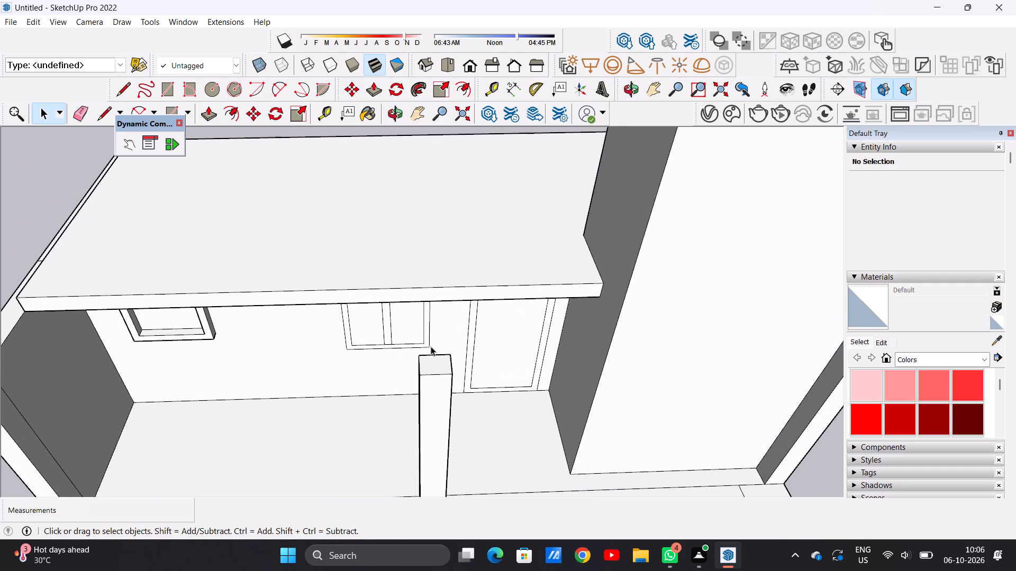
{"action": "key", "text": "p"}
{"action": "left_click", "coordinate": [430, 358]}
{"action": "left_click_drag", "start_coordinate": [430, 371], "coordinate": [430, 389]}
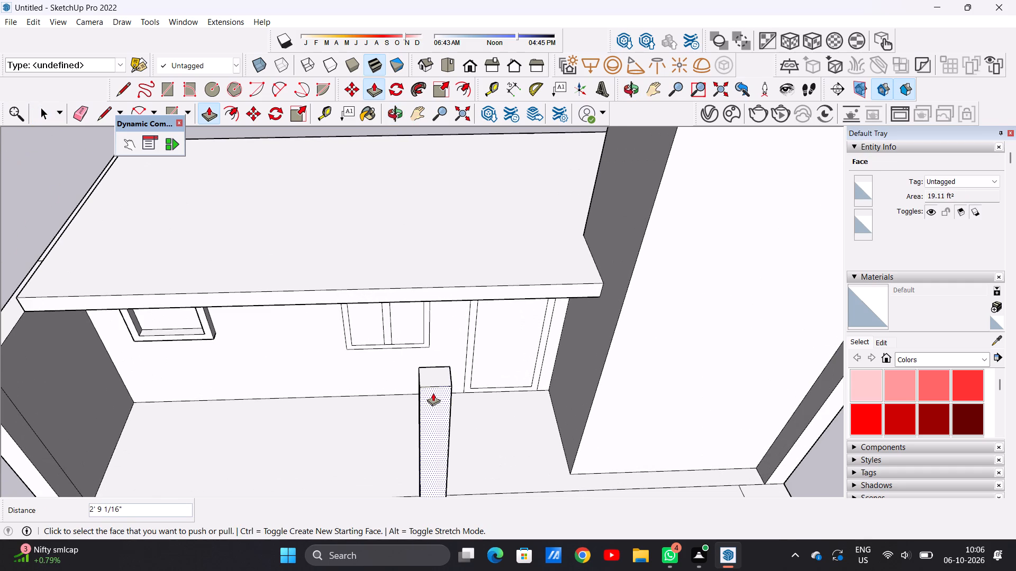
{"action": "scroll", "coordinate": [432, 389], "scroll_direction": "down", "scroll_amount": 12}
{"action": "scroll", "coordinate": [435, 376], "scroll_direction": "up", "scroll_amount": 12}
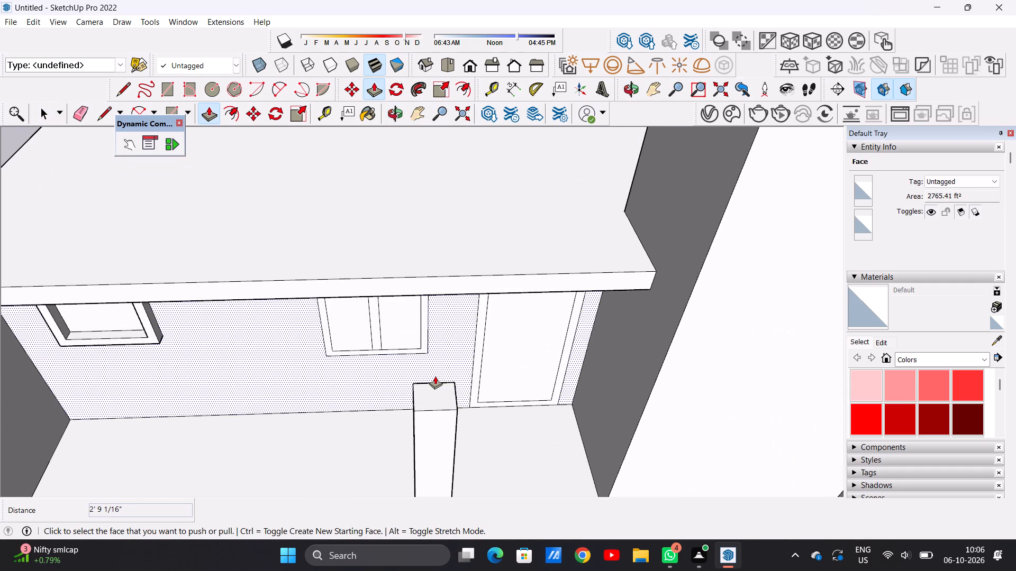
{"action": "scroll", "coordinate": [435, 376], "scroll_direction": "up", "scroll_amount": 1}
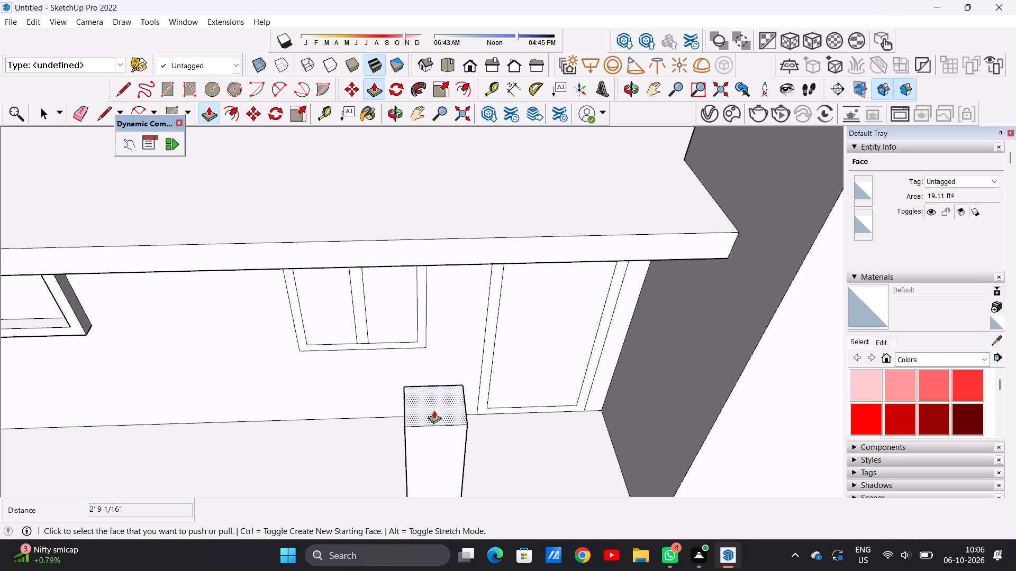
{"action": "key", "text": "space"}
Push/Pull the freestanding column's top face down a further 19' 5 7/8" to leave a short post.
{"action": "scroll", "coordinate": [434, 410], "scroll_direction": "down", "scroll_amount": 20}
{"action": "scroll", "coordinate": [434, 410], "scroll_direction": "down", "scroll_amount": 7}
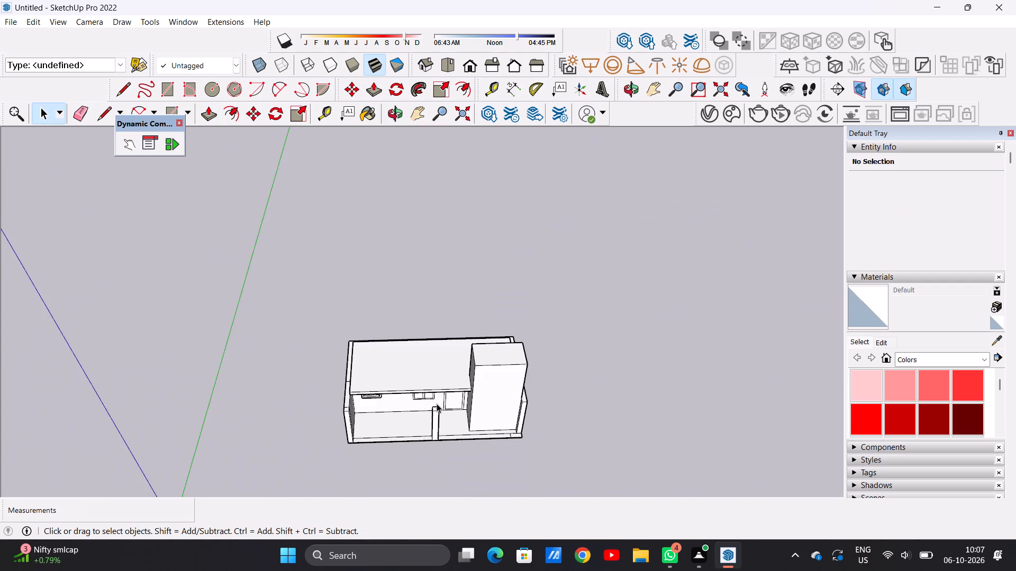
{"action": "scroll", "coordinate": [437, 404], "scroll_direction": "up", "scroll_amount": 9}
{"action": "scroll", "coordinate": [436, 404], "scroll_direction": "down", "scroll_amount": 10}
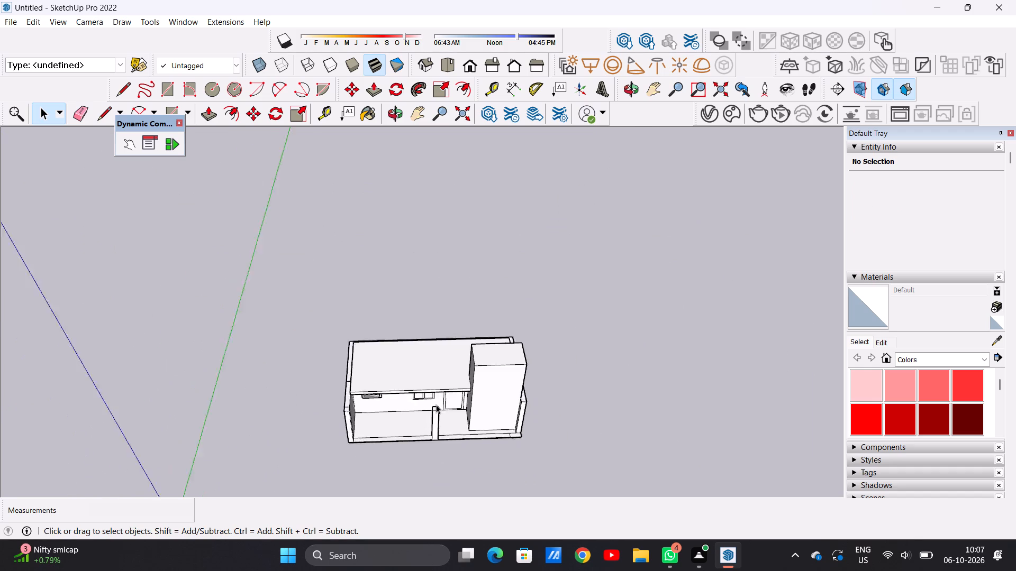
{"action": "scroll", "coordinate": [436, 404], "scroll_direction": "down", "scroll_amount": 1}
{"action": "scroll", "coordinate": [436, 404], "scroll_direction": "up", "scroll_amount": 19}
{"action": "key", "text": "p"}
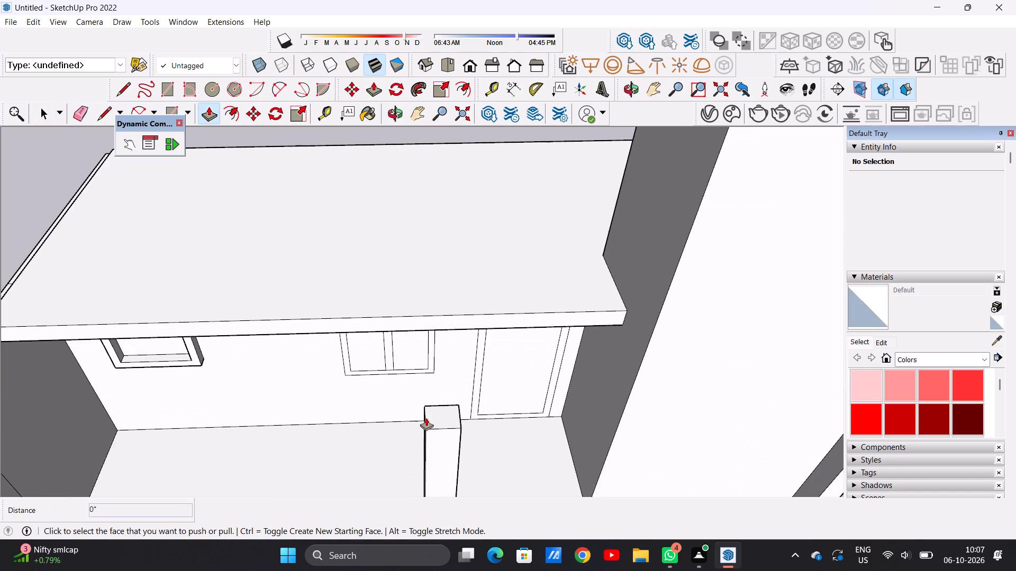
{"action": "scroll", "coordinate": [435, 412], "scroll_direction": "up", "scroll_amount": 7}
{"action": "left_click", "coordinate": [434, 412]}
{"action": "scroll", "coordinate": [441, 425], "scroll_direction": "down", "scroll_amount": 13}
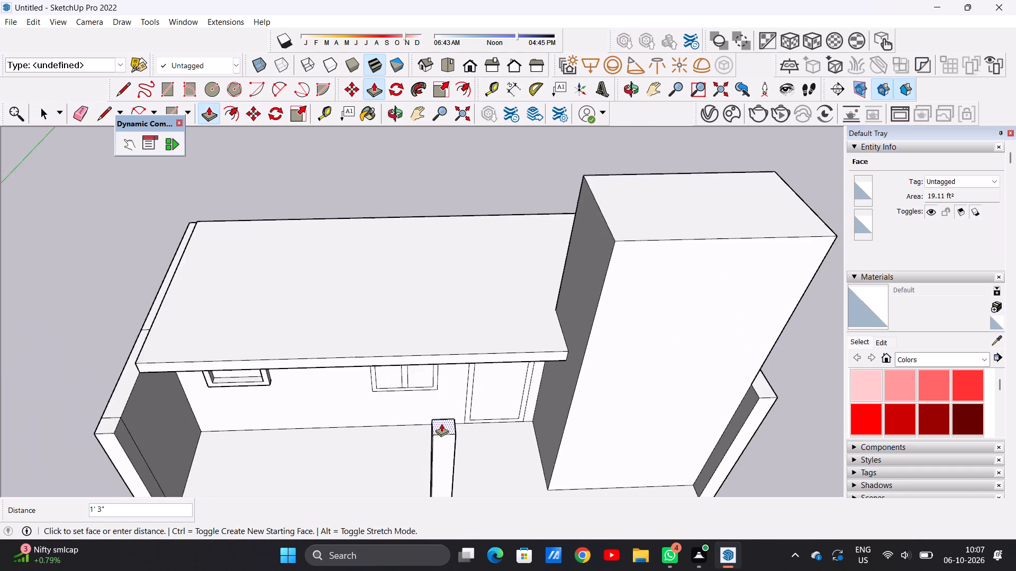
{"action": "scroll", "coordinate": [441, 423], "scroll_direction": "down", "scroll_amount": 4}
{"action": "left_click", "coordinate": [441, 454]}
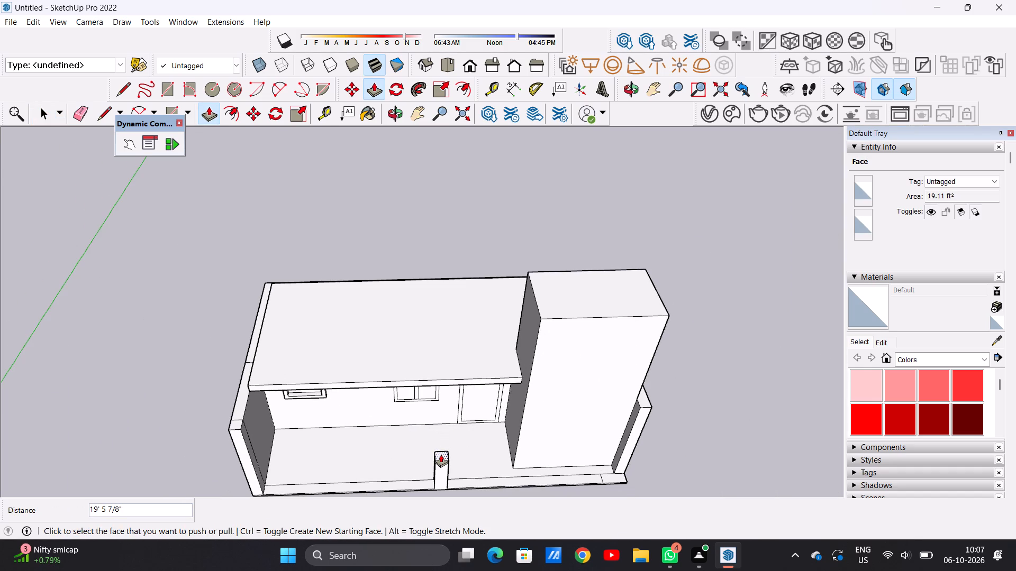
{"action": "key", "text": "space"}
{"action": "scroll", "coordinate": [493, 449], "scroll_direction": "down", "scroll_amount": 2}
{"action": "middle_click_drag", "start_coordinate": [460, 443], "coordinate": [457, 294]}
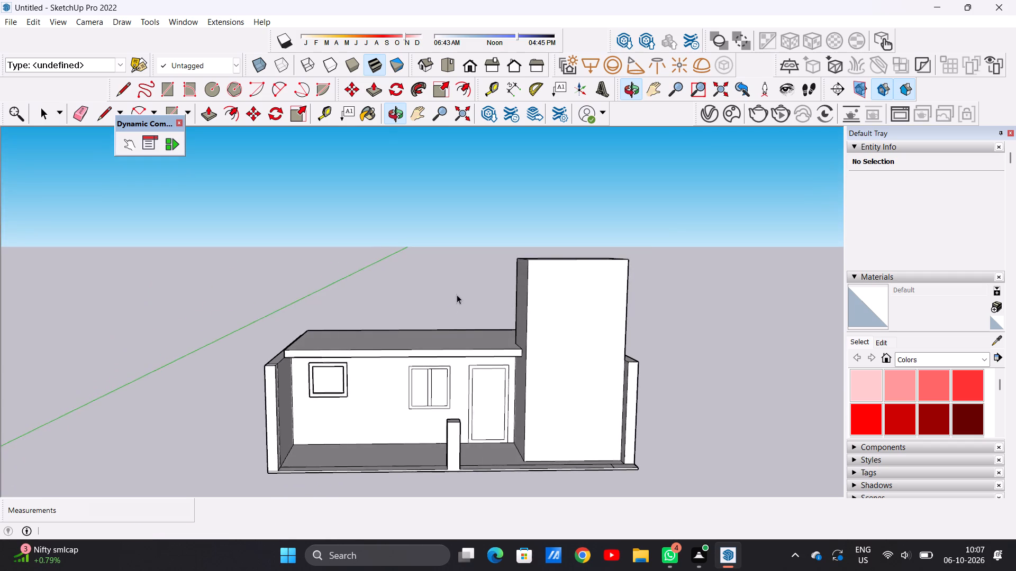
{"action": "scroll", "coordinate": [448, 395], "scroll_direction": "up", "scroll_amount": 5}
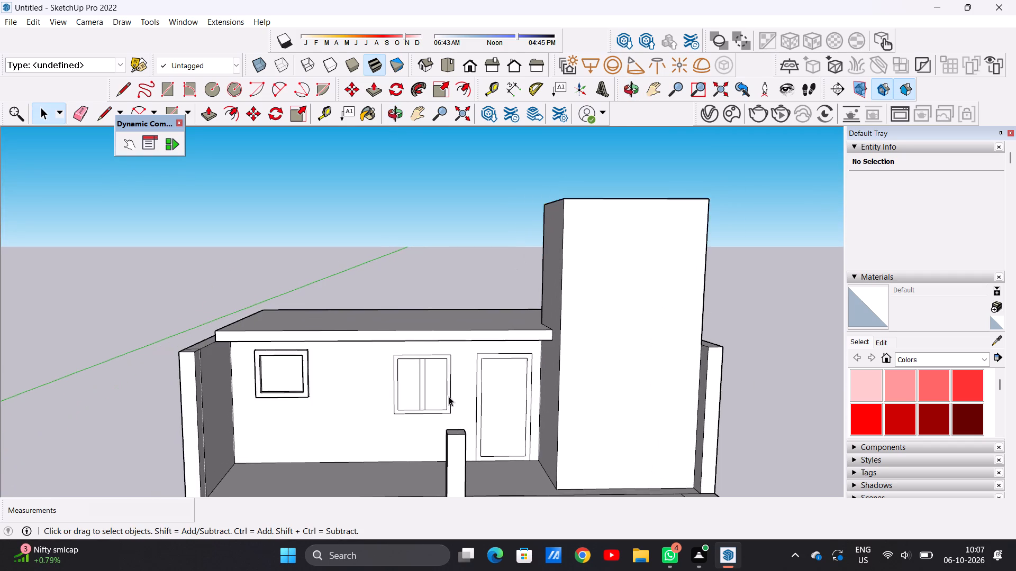
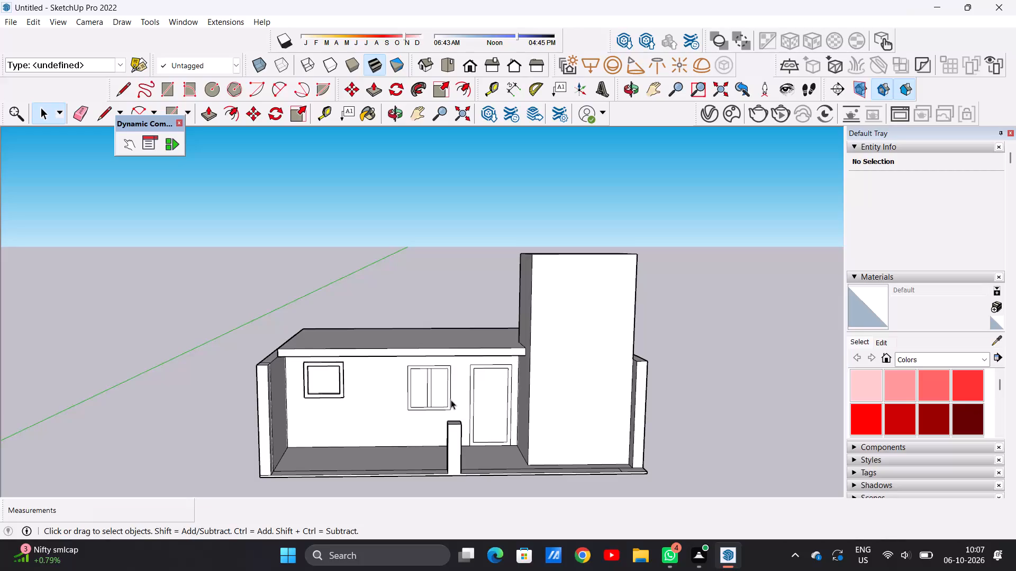
Examine the front elevation, roof slab and short post from above and from the front.
{"action": "middle_click_drag", "start_coordinate": [446, 429], "coordinate": [448, 411]}
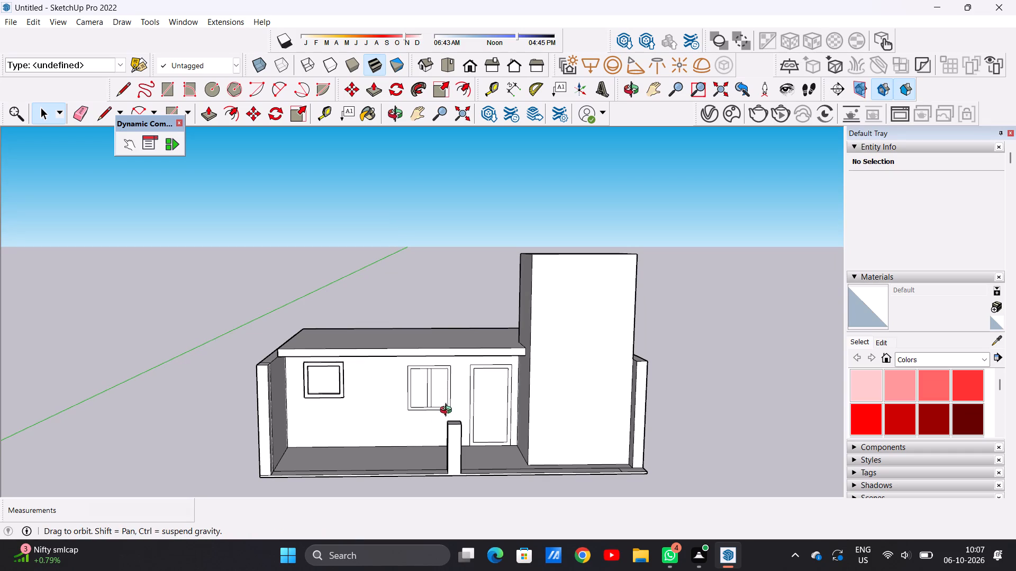
{"action": "middle_click_drag", "start_coordinate": [448, 411], "coordinate": [452, 366]}
{"action": "middle_click_drag", "start_coordinate": [425, 398], "coordinate": [427, 490]}
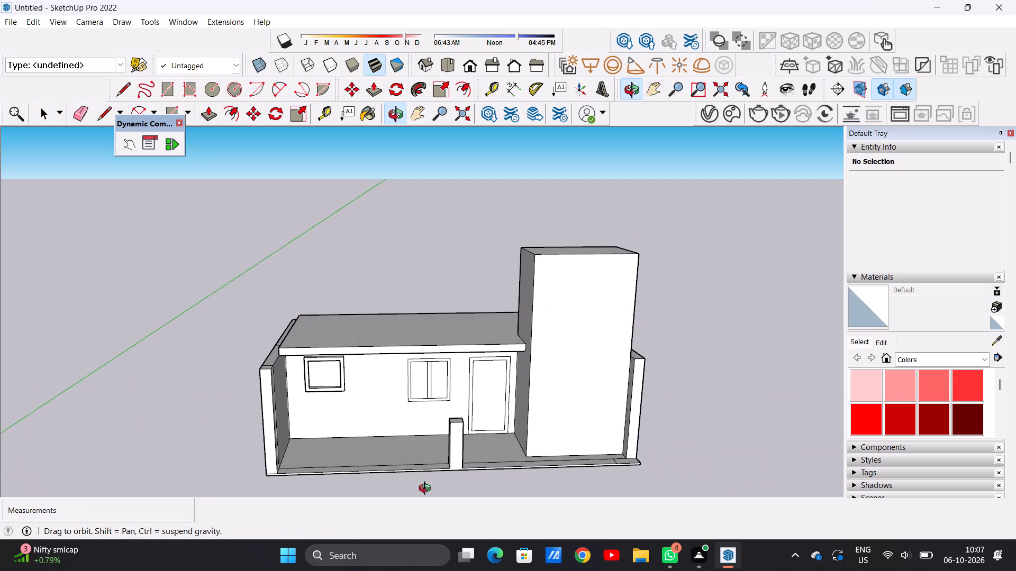
{"action": "middle_click_drag", "start_coordinate": [427, 490], "coordinate": [420, 506]}
{"action": "scroll", "coordinate": [424, 367], "scroll_direction": "up", "scroll_amount": 6}
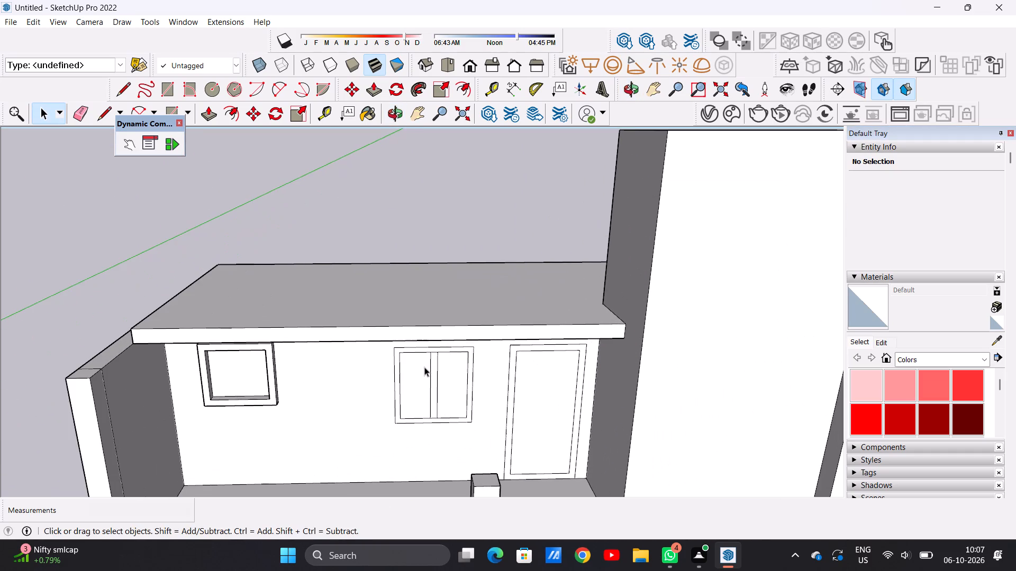
{"action": "scroll", "coordinate": [430, 424], "scroll_direction": "down", "scroll_amount": 10}
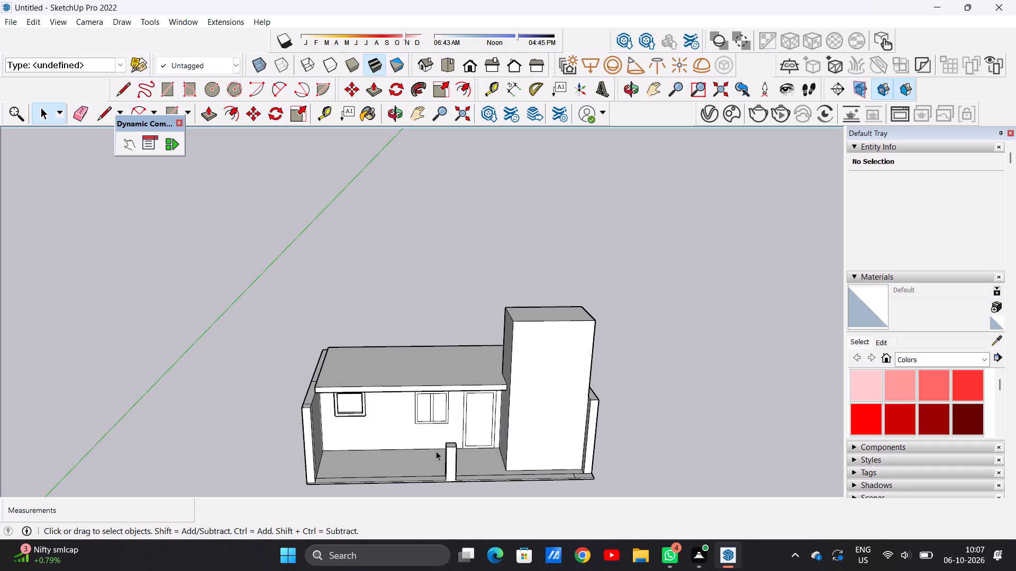
{"action": "scroll", "coordinate": [436, 451], "scroll_direction": "down", "scroll_amount": 4}
{"action": "scroll", "coordinate": [411, 445], "scroll_direction": "up", "scroll_amount": 3}
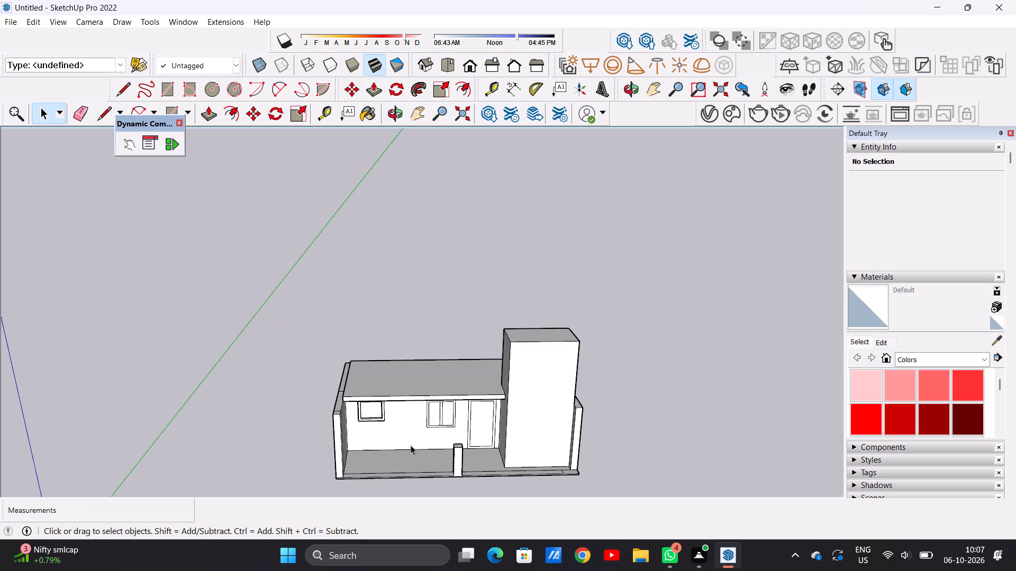
{"action": "scroll", "coordinate": [411, 445], "scroll_direction": "down", "scroll_amount": 4}
{"action": "middle_click_drag", "start_coordinate": [450, 430], "coordinate": [449, 484]}
{"action": "middle_click_drag", "start_coordinate": [449, 443], "coordinate": [449, 440]}
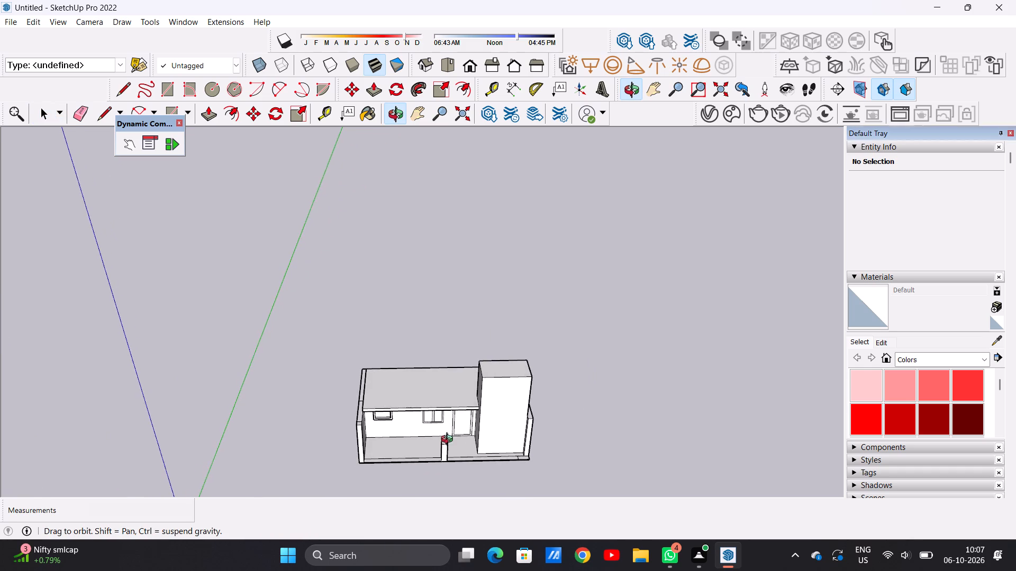
{"action": "middle_click_drag", "start_coordinate": [449, 440], "coordinate": [455, 323]}
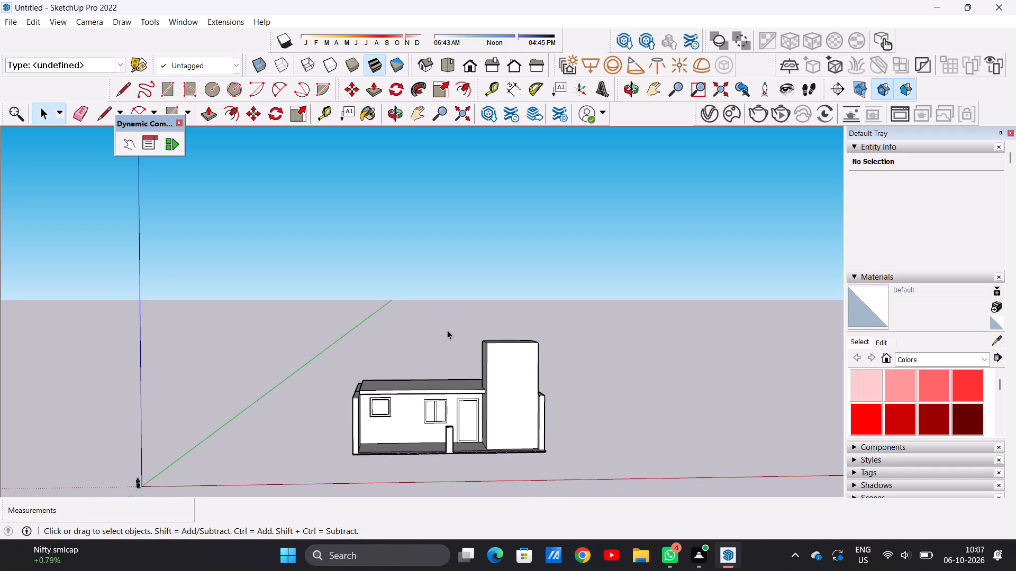
{"action": "scroll", "coordinate": [441, 431], "scroll_direction": "up", "scroll_amount": 9}
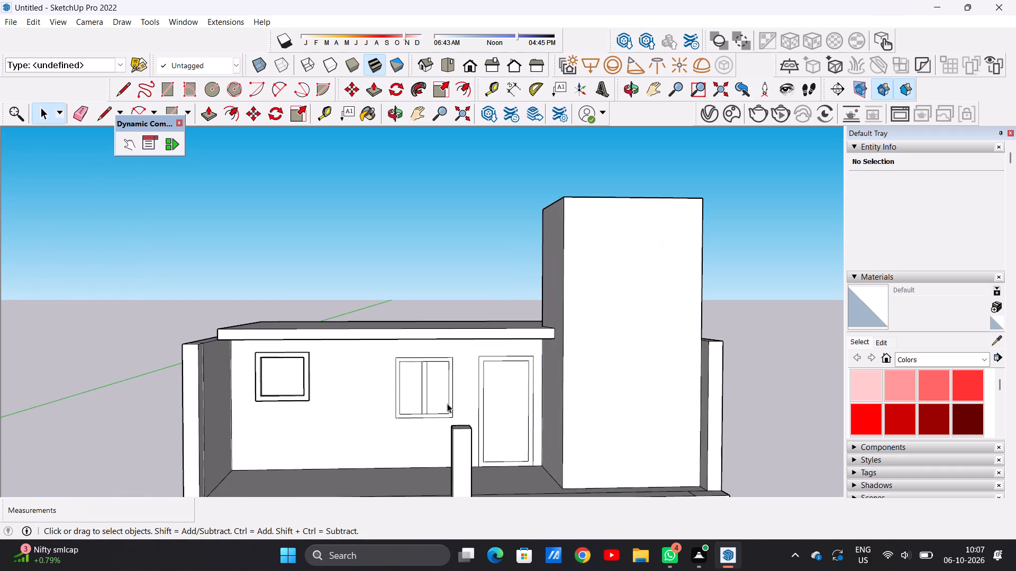
{"action": "scroll", "coordinate": [447, 403], "scroll_direction": "down", "scroll_amount": 2}
Push/Pull the roof slab's long front face outward about a further 4' 8" to deepen the overhang.
{"action": "middle_click_drag", "start_coordinate": [445, 403], "coordinate": [423, 505]}
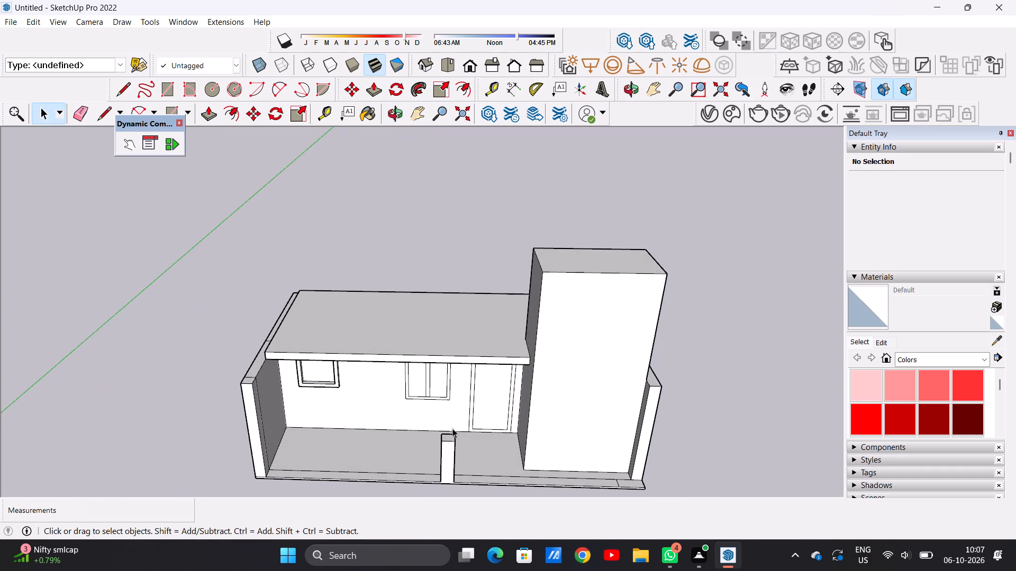
{"action": "scroll", "coordinate": [461, 412], "scroll_direction": "up", "scroll_amount": 5}
{"action": "scroll", "coordinate": [461, 412], "scroll_direction": "down", "scroll_amount": 4}
{"action": "middle_click_drag", "start_coordinate": [398, 413], "coordinate": [607, 379]}
{"action": "middle_click_drag", "start_coordinate": [415, 409], "coordinate": [479, 425]}
{"action": "scroll", "coordinate": [457, 399], "scroll_direction": "up", "scroll_amount": 5}
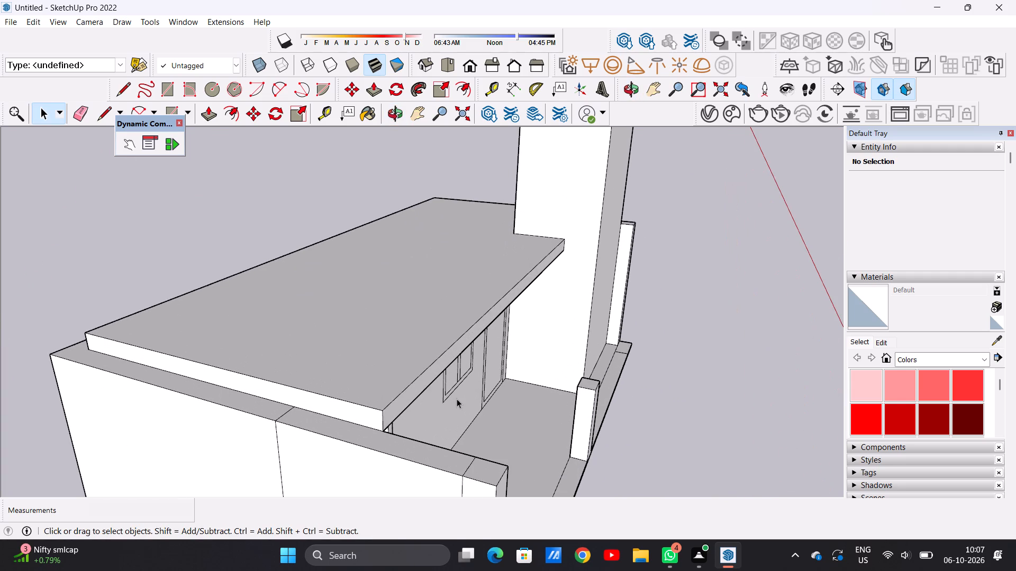
{"action": "key", "text": "p"}
{"action": "scroll", "coordinate": [401, 394], "scroll_direction": "up", "scroll_amount": 6}
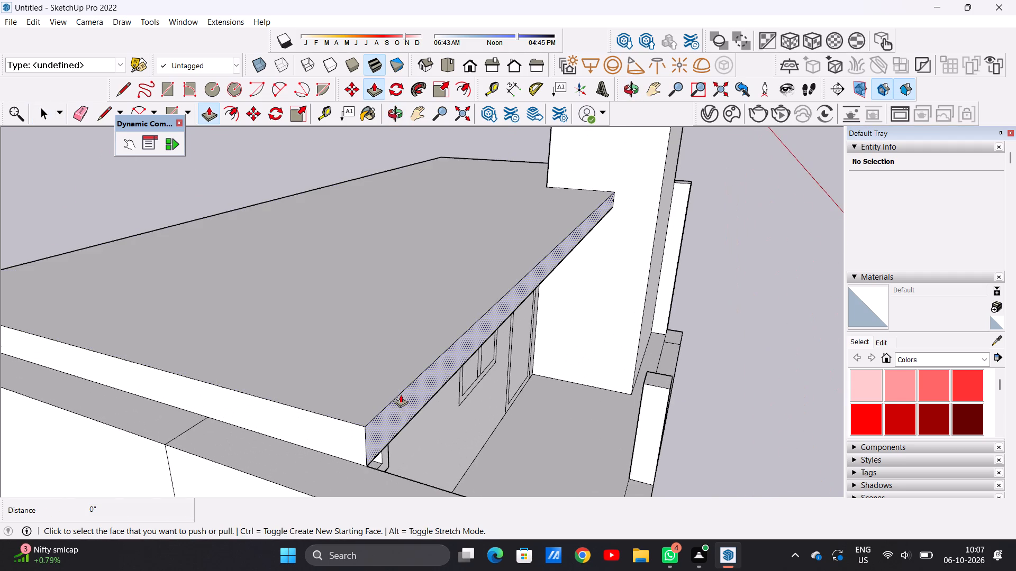
{"action": "left_click", "coordinate": [401, 404]}
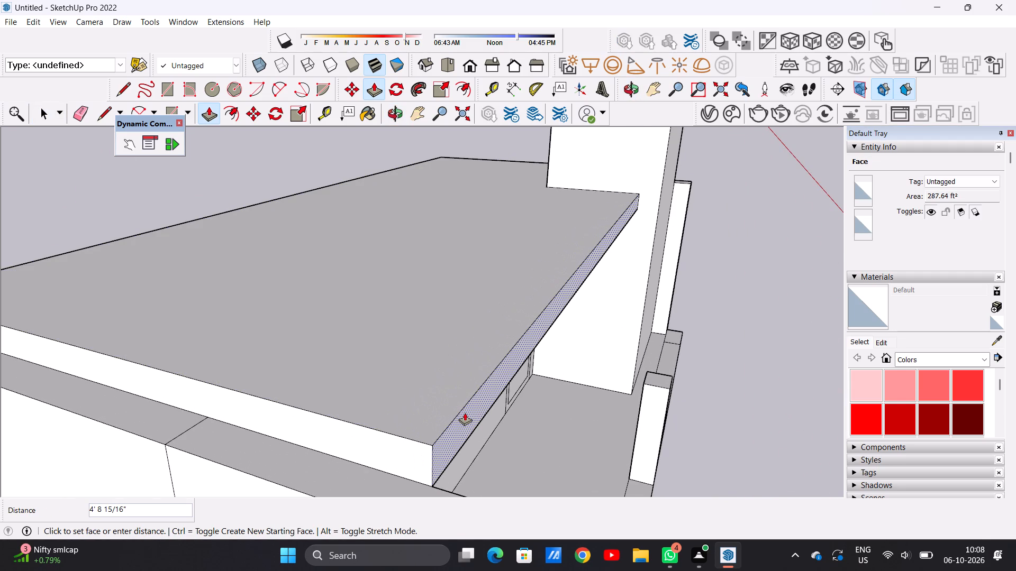
{"action": "left_click", "coordinate": [465, 412]}
{"action": "key", "text": "space"}
Examine the deepened roof overhang and the front wall below it from the front and from underneath.
{"action": "scroll", "coordinate": [420, 415], "scroll_direction": "down", "scroll_amount": 3}
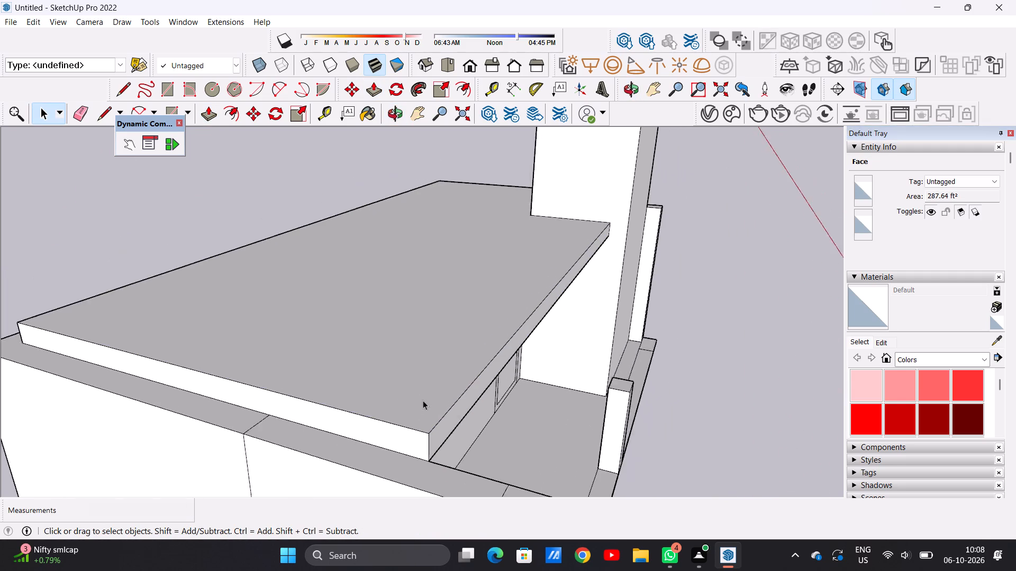
{"action": "scroll", "coordinate": [423, 400], "scroll_direction": "down", "scroll_amount": 16}
{"action": "middle_click_drag", "start_coordinate": [464, 402], "coordinate": [291, 299]}
{"action": "middle_click_drag", "start_coordinate": [424, 331], "coordinate": [267, 338]}
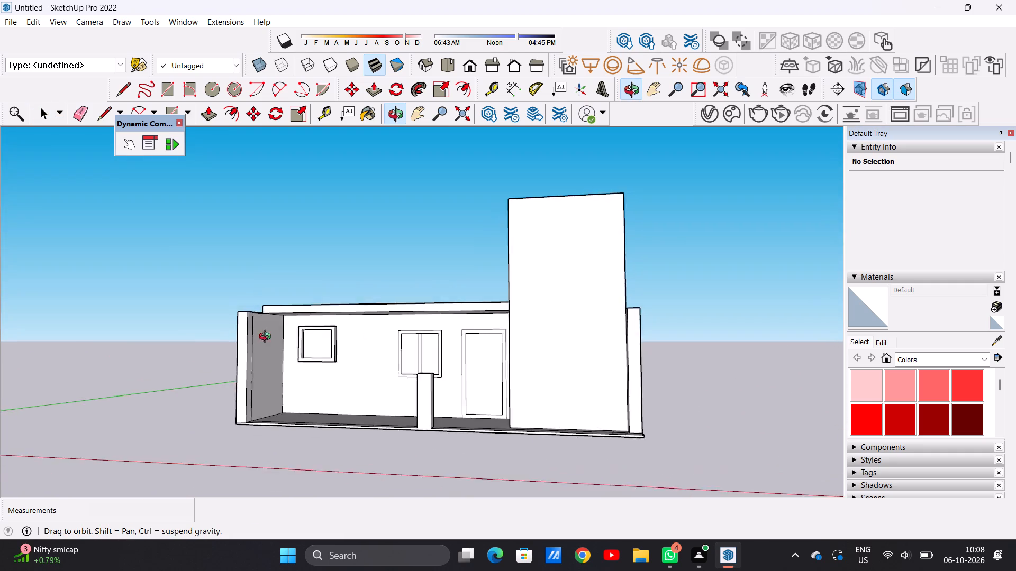
{"action": "middle_click_drag", "start_coordinate": [267, 338], "coordinate": [334, 375]}
{"action": "left_click", "coordinate": [473, 66]}
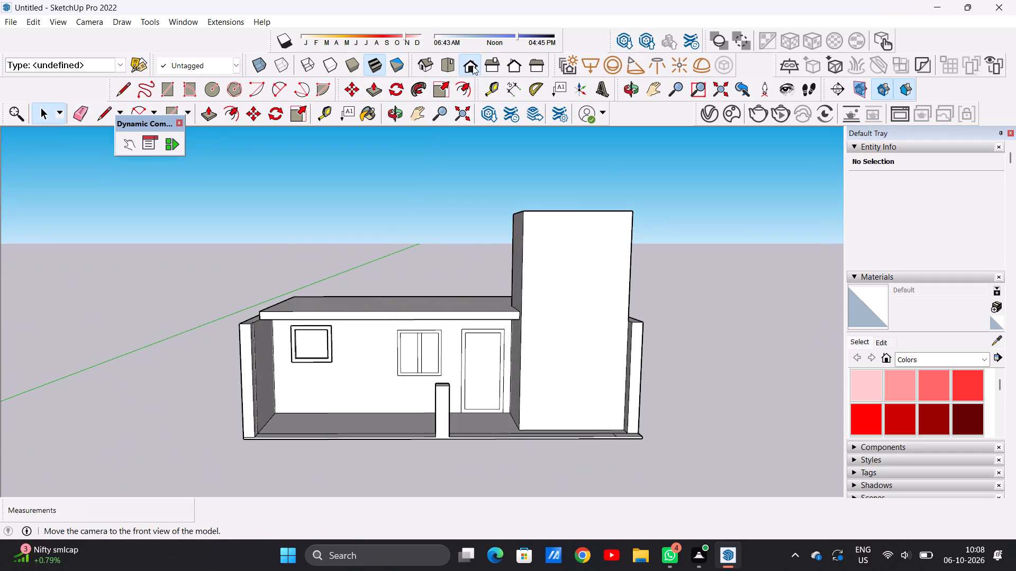
{"action": "scroll", "coordinate": [408, 352], "scroll_direction": "up", "scroll_amount": 4}
{"action": "middle_click_drag", "start_coordinate": [387, 399], "coordinate": [393, 346]}
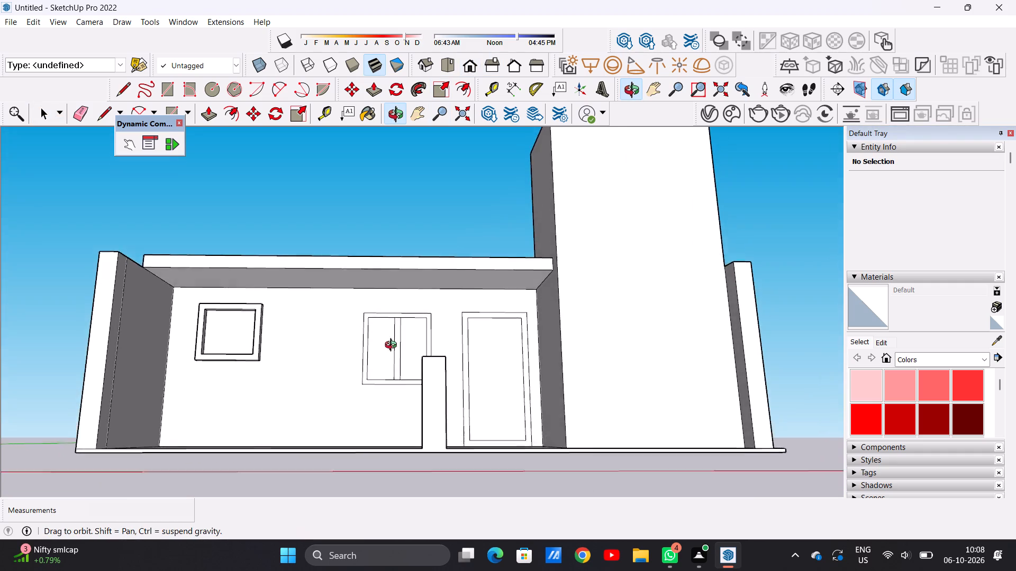
{"action": "middle_click_drag", "start_coordinate": [393, 346], "coordinate": [390, 353]}
{"action": "scroll", "coordinate": [303, 288], "scroll_direction": "up", "scroll_amount": 1}
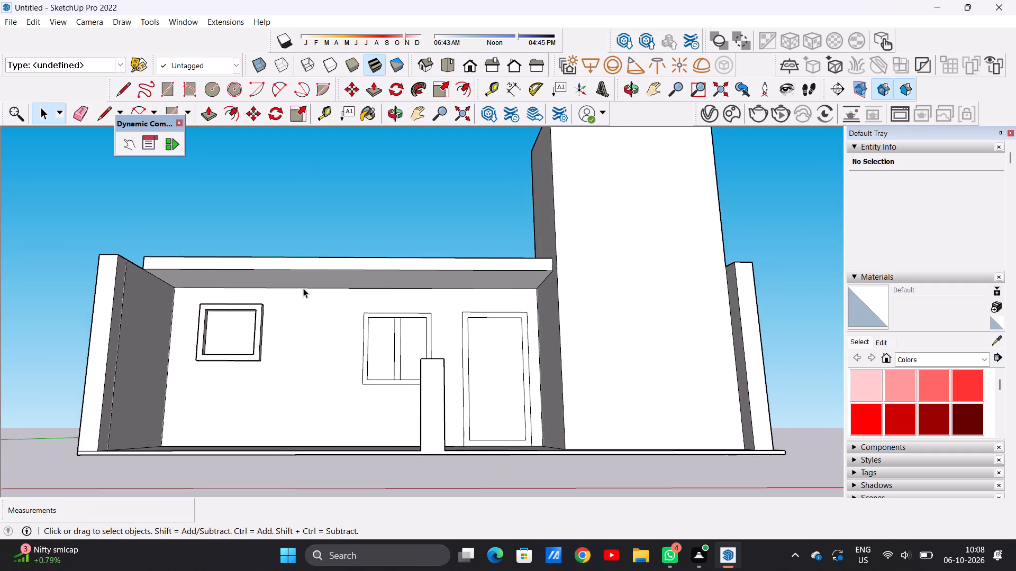
{"action": "scroll", "coordinate": [303, 288], "scroll_direction": "up", "scroll_amount": 1}
{"action": "scroll", "coordinate": [325, 316], "scroll_direction": "down", "scroll_amount": 4}
{"action": "scroll", "coordinate": [283, 275], "scroll_direction": "up", "scroll_amount": 4}
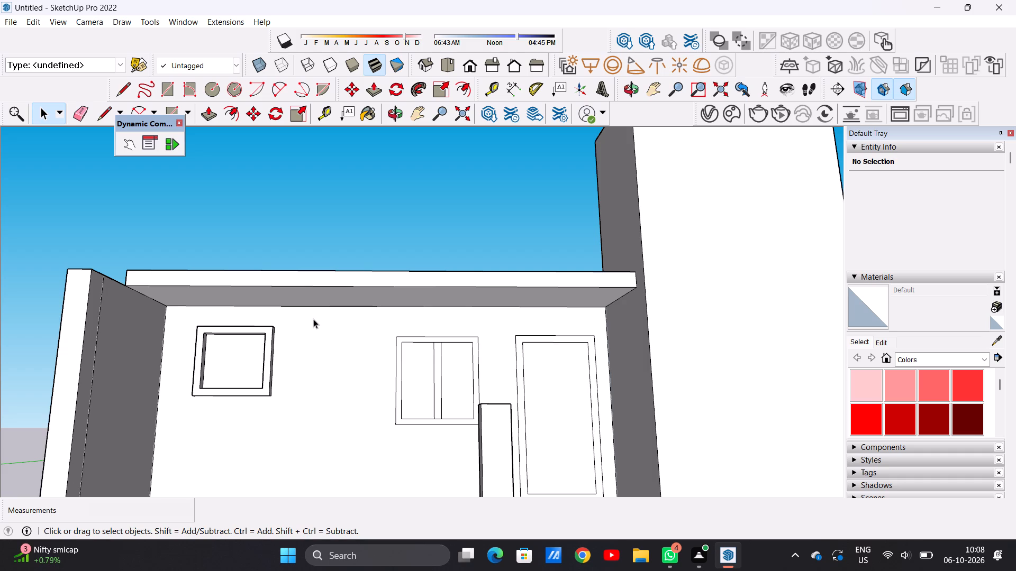
{"action": "scroll", "coordinate": [323, 318], "scroll_direction": "down", "scroll_amount": 19}
{"action": "middle_click_drag", "start_coordinate": [324, 346], "coordinate": [330, 404]}
{"action": "scroll", "coordinate": [329, 336], "scroll_direction": "up", "scroll_amount": 6}
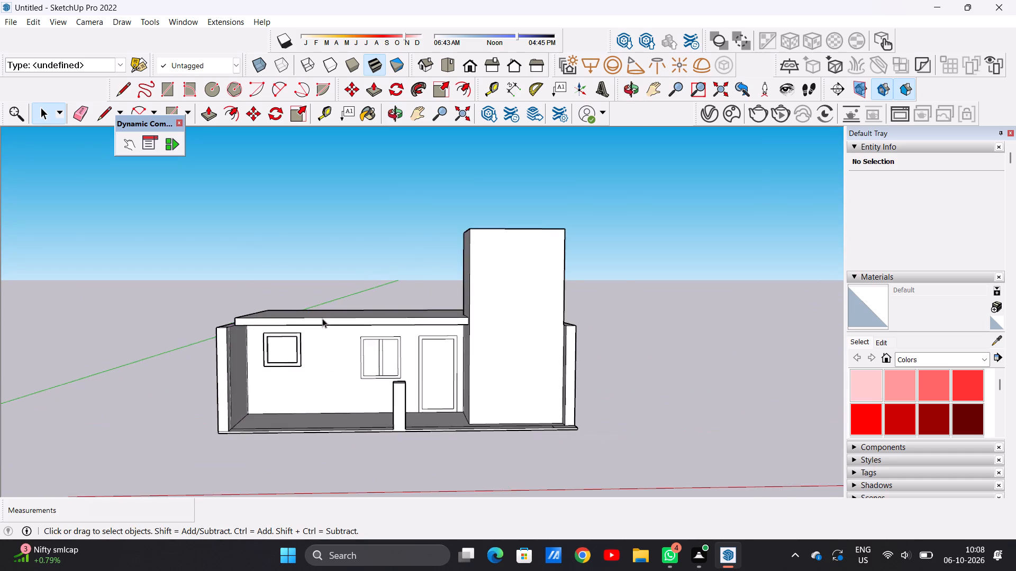
Draw a vertical rectangle about 5' 10" by 40' 11" on the front wall between the two windows, from roof underside to floor.
{"action": "scroll", "coordinate": [322, 318], "scroll_direction": "up", "scroll_amount": 5}
{"action": "middle_click_drag", "start_coordinate": [312, 380], "coordinate": [306, 333]}
{"action": "scroll", "coordinate": [304, 306], "scroll_direction": "up", "scroll_amount": 4}
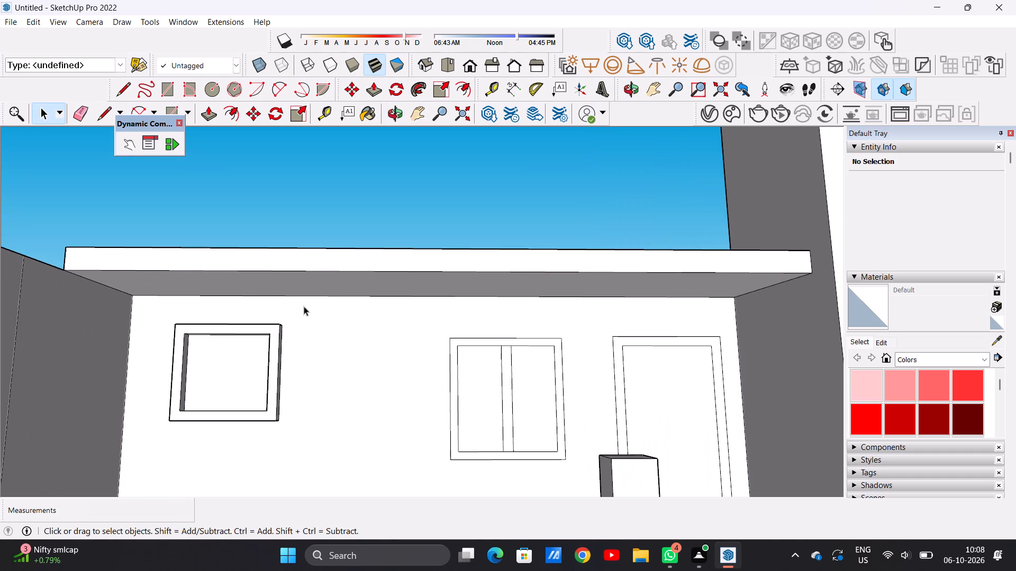
{"action": "key", "text": "r"}
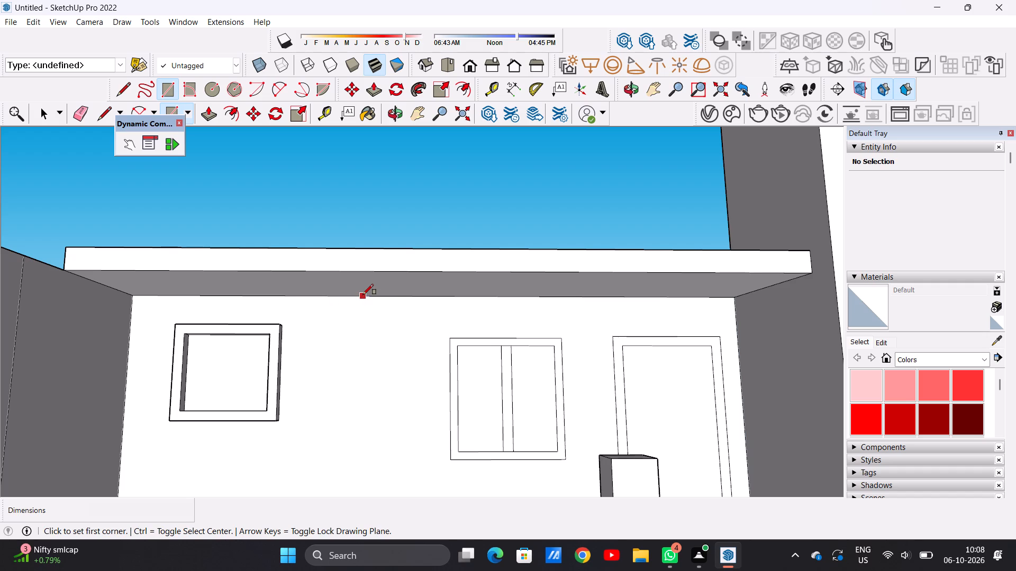
{"action": "left_click", "coordinate": [393, 296]}
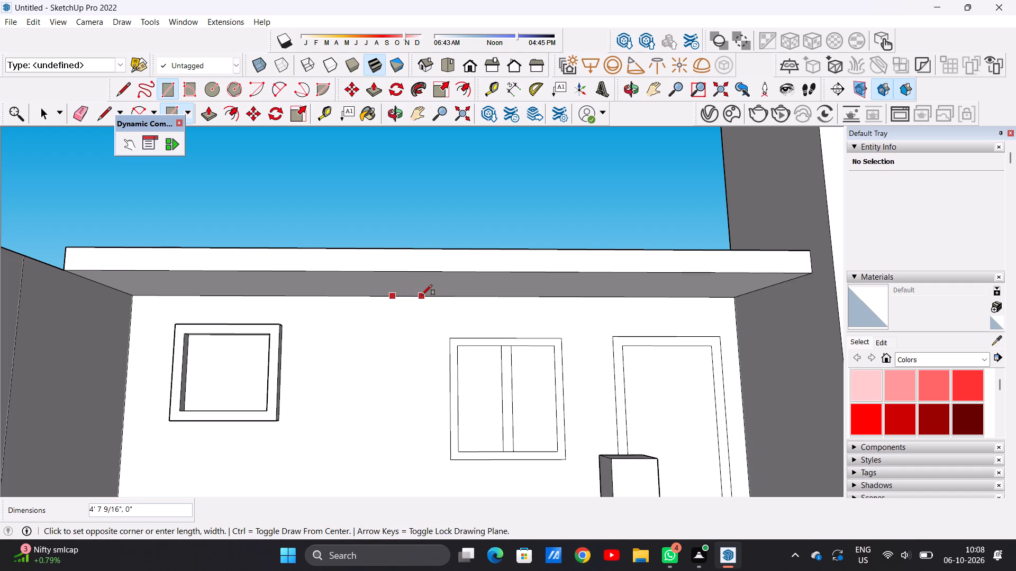
{"action": "left_click", "coordinate": [422, 296]}
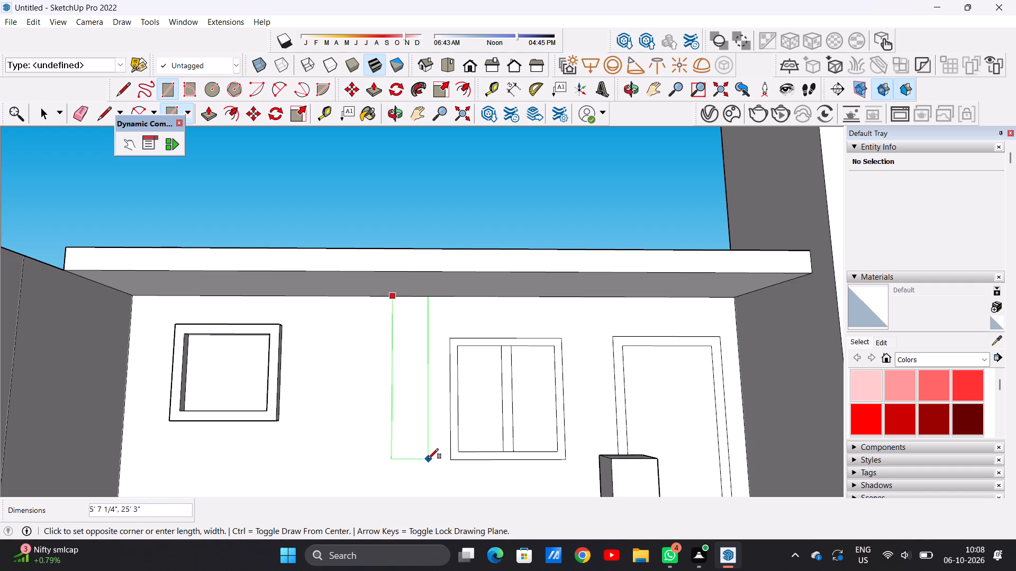
{"action": "scroll", "coordinate": [428, 459], "scroll_direction": "down", "scroll_amount": 5}
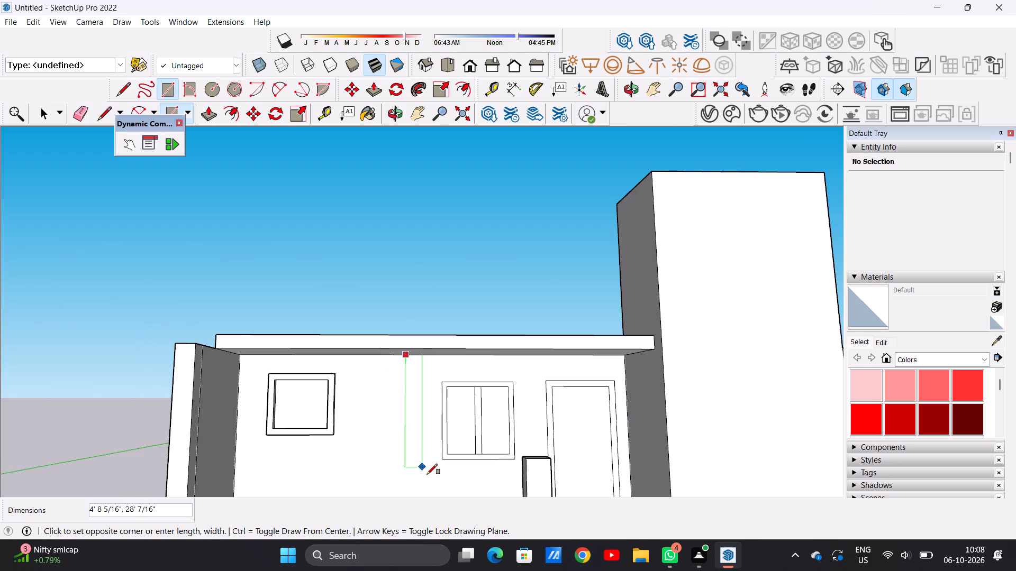
{"action": "scroll", "coordinate": [431, 474], "scroll_direction": "down", "scroll_amount": 9}
{"action": "scroll", "coordinate": [431, 485], "scroll_direction": "up", "scroll_amount": 12}
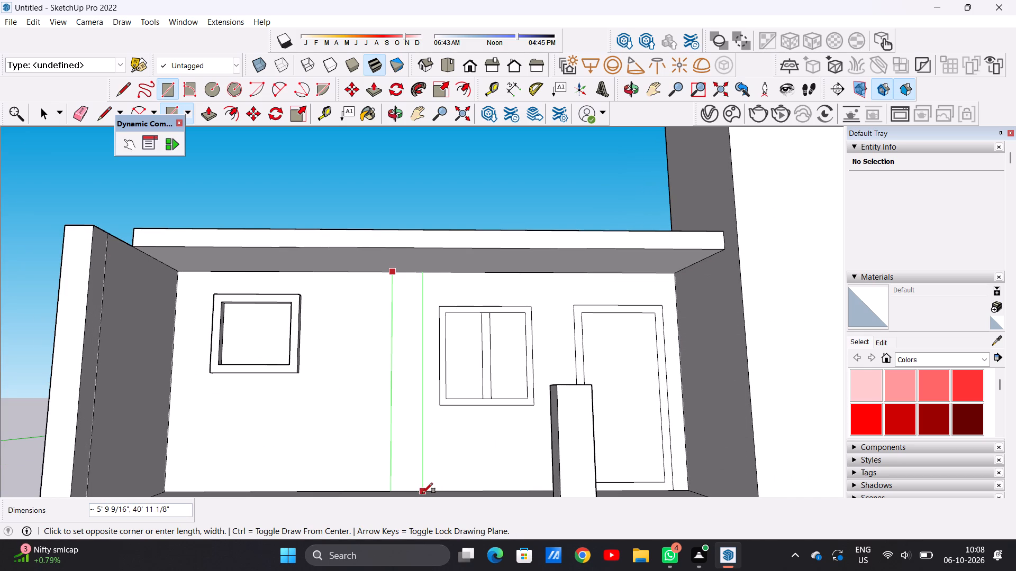
{"action": "left_click", "coordinate": [422, 493]}
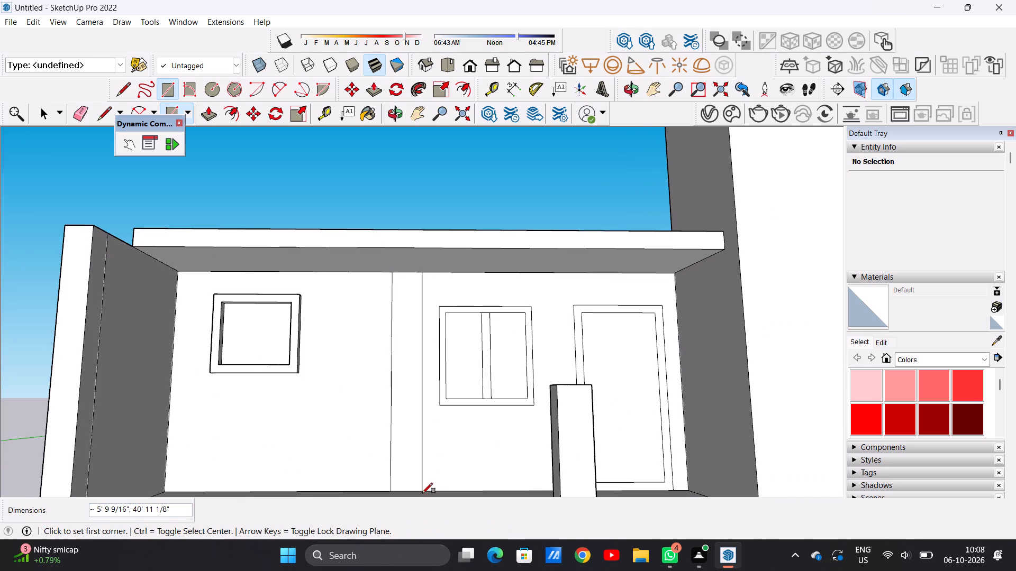
{"action": "key", "text": "space"}
Push/Pull the vertical strip between the two windows forward under the roof overhang to form a projecting column.
{"action": "scroll", "coordinate": [455, 461], "scroll_direction": "down", "scroll_amount": 5}
{"action": "middle_click_drag", "start_coordinate": [431, 396], "coordinate": [443, 472]}
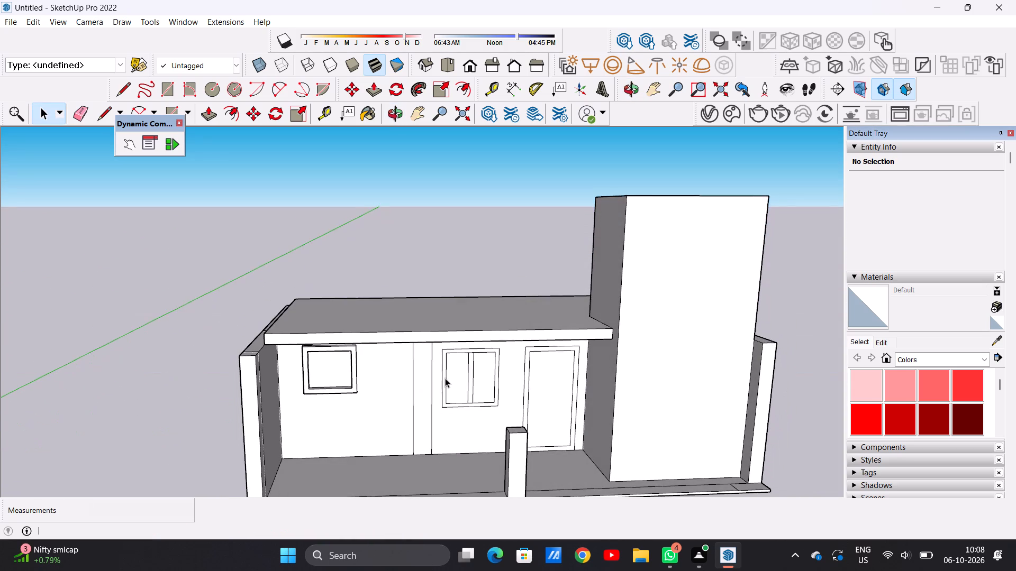
{"action": "scroll", "coordinate": [428, 349], "scroll_direction": "up", "scroll_amount": 2}
{"action": "scroll", "coordinate": [429, 374], "scroll_direction": "down", "scroll_amount": 1}
{"action": "middle_click_drag", "start_coordinate": [421, 384], "coordinate": [472, 375]}
{"action": "scroll", "coordinate": [438, 368], "scroll_direction": "up", "scroll_amount": 6}
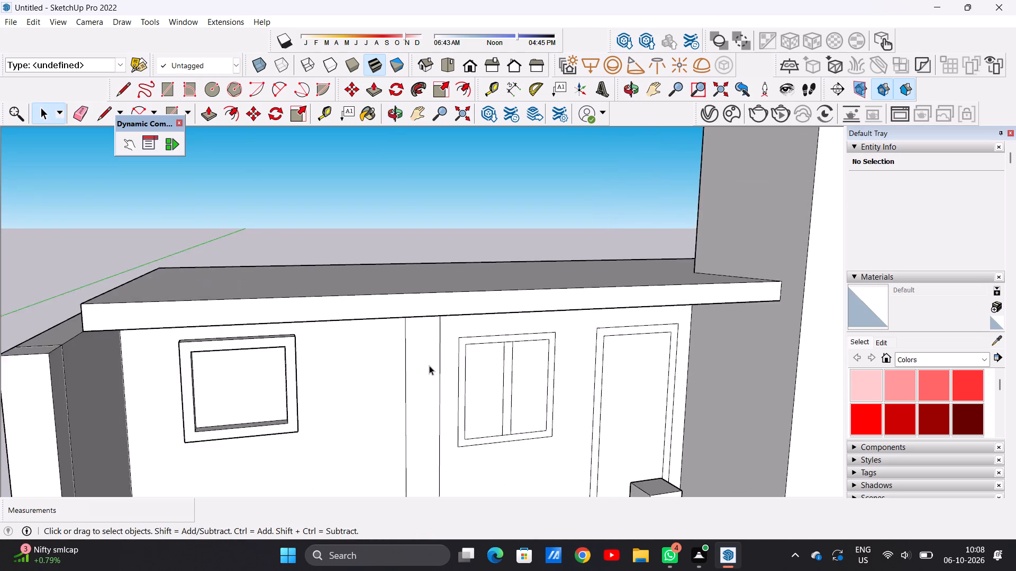
{"action": "scroll", "coordinate": [429, 365], "scroll_direction": "up", "scroll_amount": 4}
{"action": "key", "text": "p"}
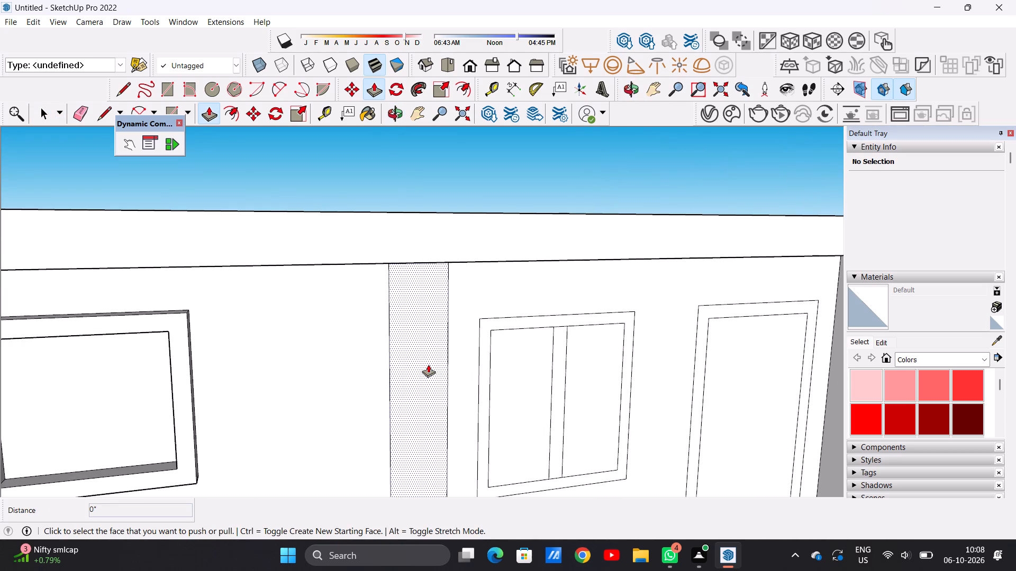
{"action": "left_click", "coordinate": [419, 361]}
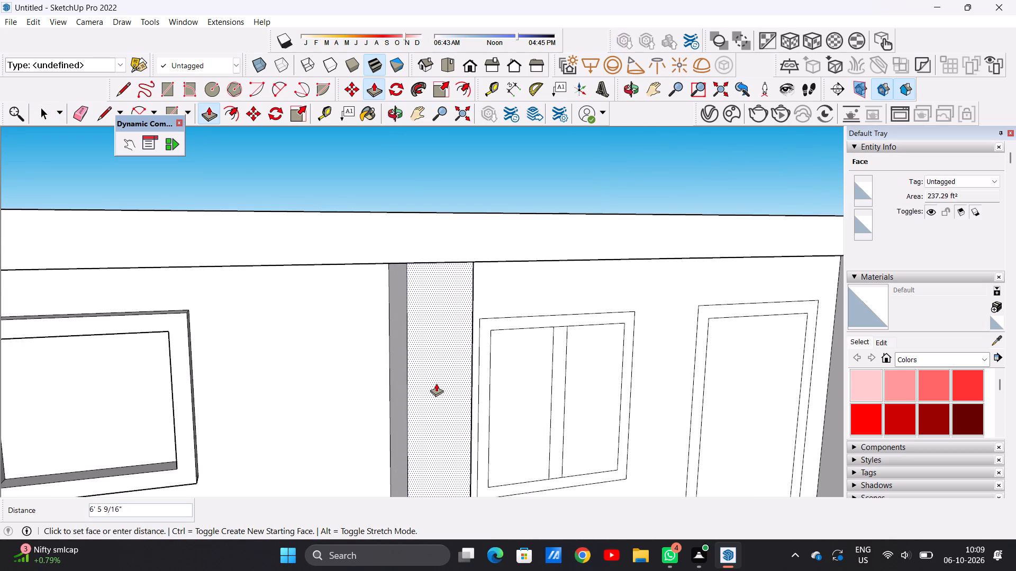
{"action": "left_click", "coordinate": [434, 376]}
{"action": "key", "text": "space"}
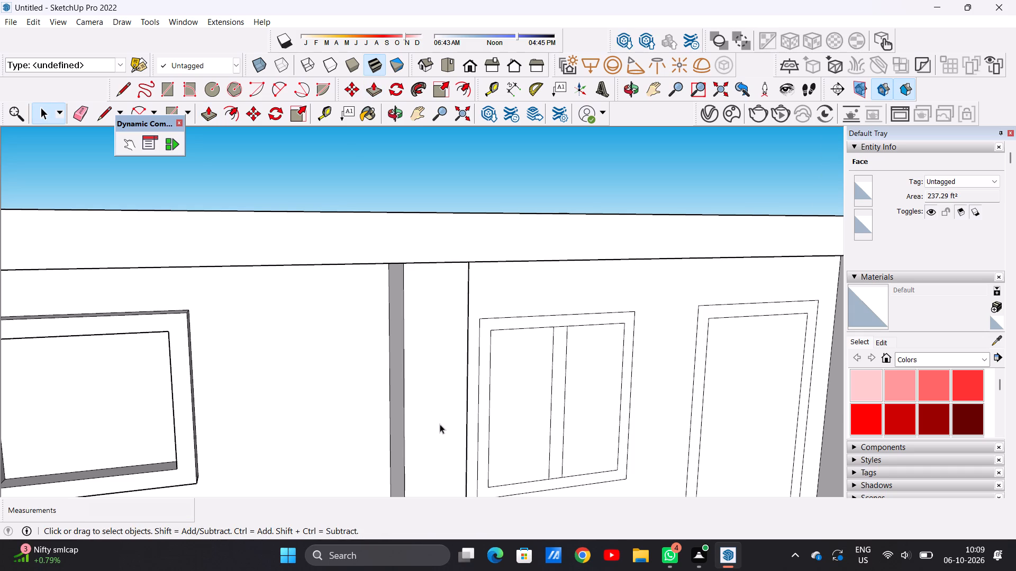
Draw a narrow vertical rectangle about 1' 1" wide by 6' 11" high beside the door panel's inner edge as the door handle.
{"action": "scroll", "coordinate": [440, 424], "scroll_direction": "down", "scroll_amount": 17}
{"action": "middle_click_drag", "start_coordinate": [471, 419], "coordinate": [382, 404]}
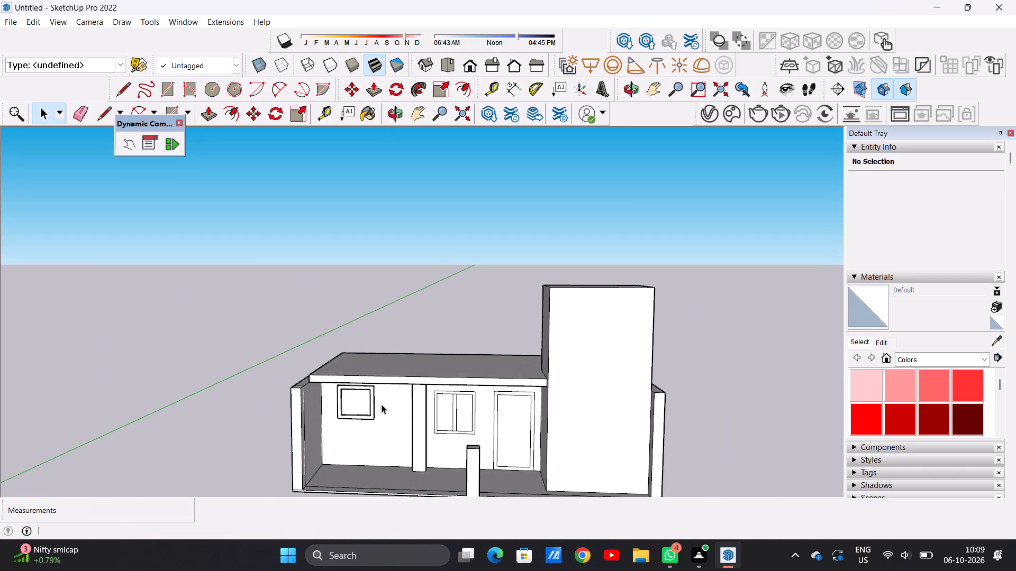
{"action": "scroll", "coordinate": [512, 399], "scroll_direction": "up", "scroll_amount": 6}
{"action": "scroll", "coordinate": [482, 381], "scroll_direction": "down", "scroll_amount": 6}
{"action": "scroll", "coordinate": [495, 438], "scroll_direction": "up", "scroll_amount": 5}
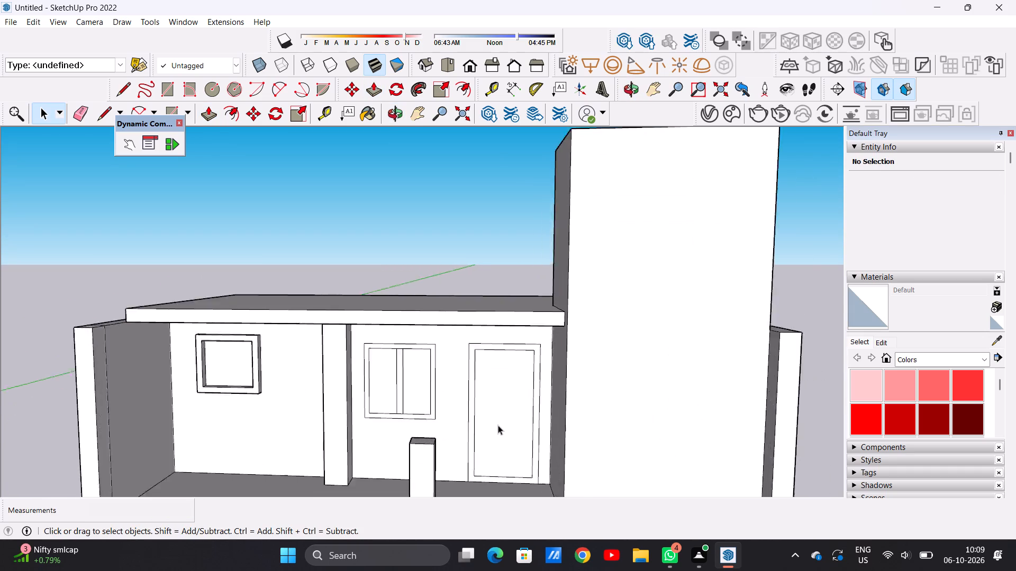
{"action": "scroll", "coordinate": [498, 425], "scroll_direction": "up", "scroll_amount": 4}
{"action": "key", "text": "r"}
{"action": "scroll", "coordinate": [479, 408], "scroll_direction": "up", "scroll_amount": 3}
{"action": "scroll", "coordinate": [478, 404], "scroll_direction": "down", "scroll_amount": 5}
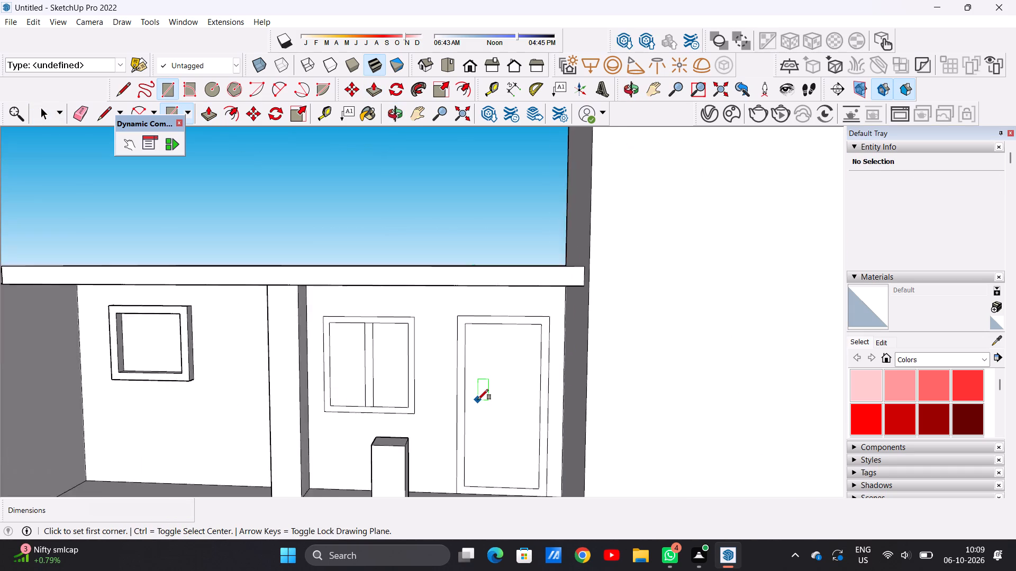
{"action": "scroll", "coordinate": [478, 400], "scroll_direction": "down", "scroll_amount": 3}
{"action": "scroll", "coordinate": [478, 400], "scroll_direction": "up", "scroll_amount": 1}
{"action": "scroll", "coordinate": [478, 400], "scroll_direction": "down", "scroll_amount": 3}
{"action": "scroll", "coordinate": [486, 436], "scroll_direction": "up", "scroll_amount": 8}
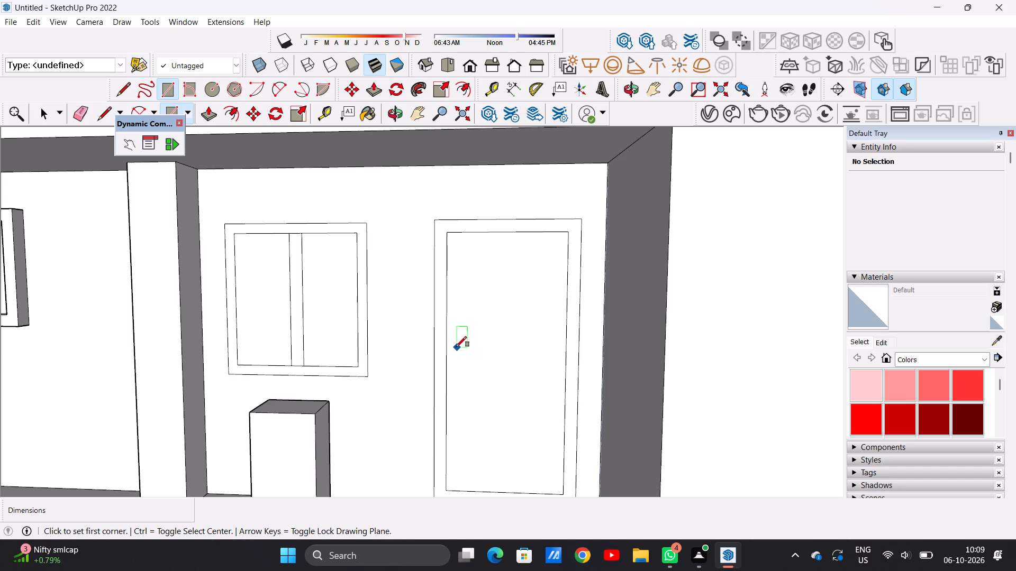
{"action": "left_click", "coordinate": [452, 341]}
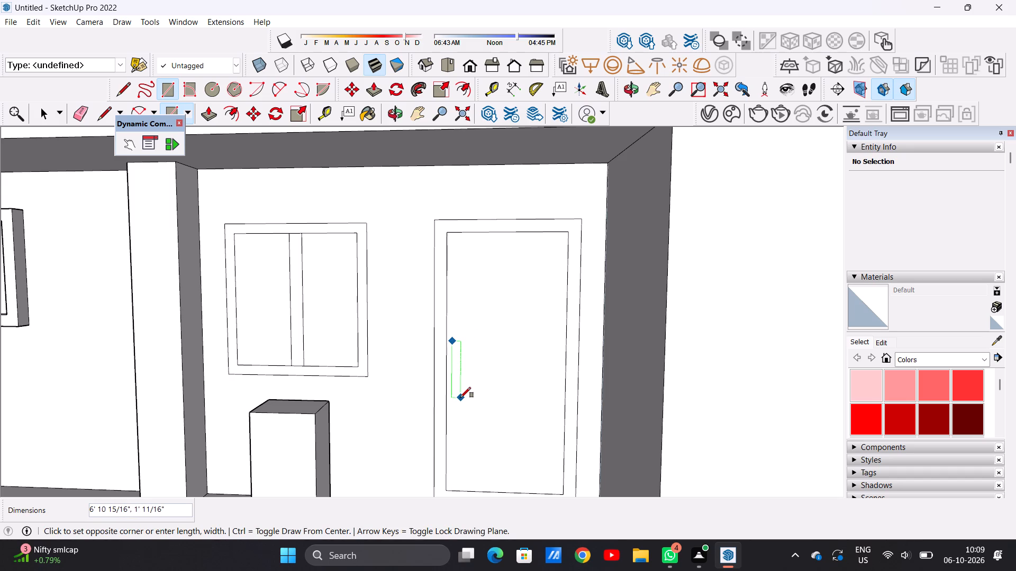
{"action": "left_click", "coordinate": [460, 398]}
{"action": "key", "text": "space"}
Examine the whole front elevation at different distances and eye levels, including the windows, door handle, column, post, roof slab and tall block.
{"action": "scroll", "coordinate": [475, 411], "scroll_direction": "down", "scroll_amount": 16}
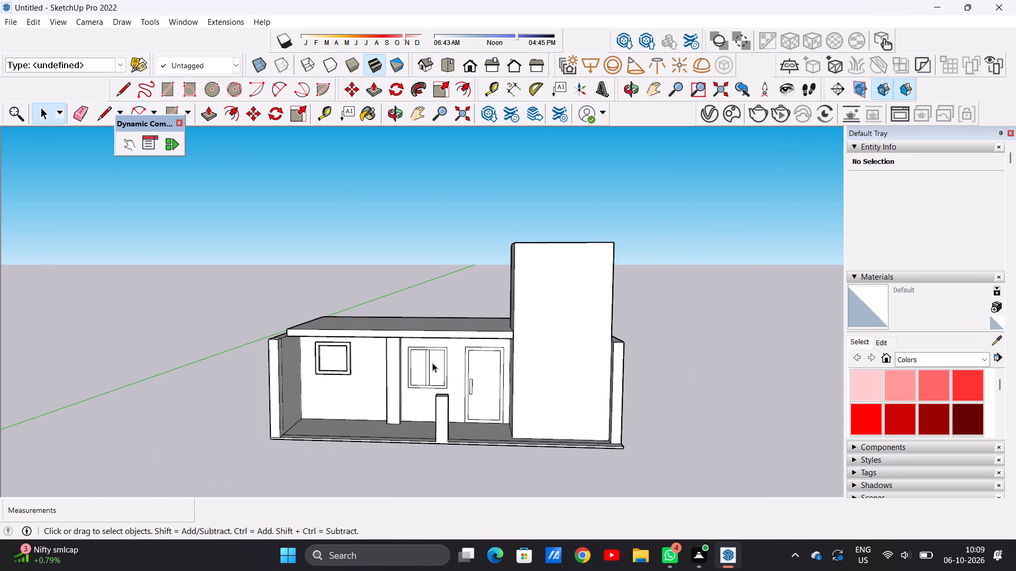
{"action": "scroll", "coordinate": [404, 355], "scroll_direction": "up", "scroll_amount": 6}
{"action": "scroll", "coordinate": [422, 374], "scroll_direction": "down", "scroll_amount": 5}
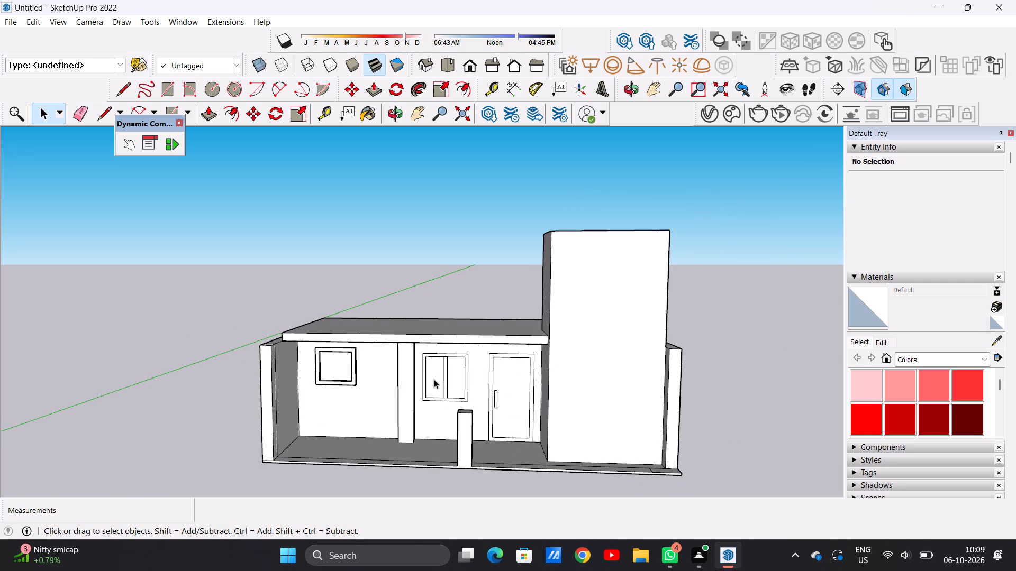
{"action": "middle_click_drag", "start_coordinate": [388, 389], "coordinate": [403, 381]}
{"action": "middle_click", "coordinate": [403, 381]}
{"action": "middle_click_drag", "start_coordinate": [403, 382], "coordinate": [404, 391]}
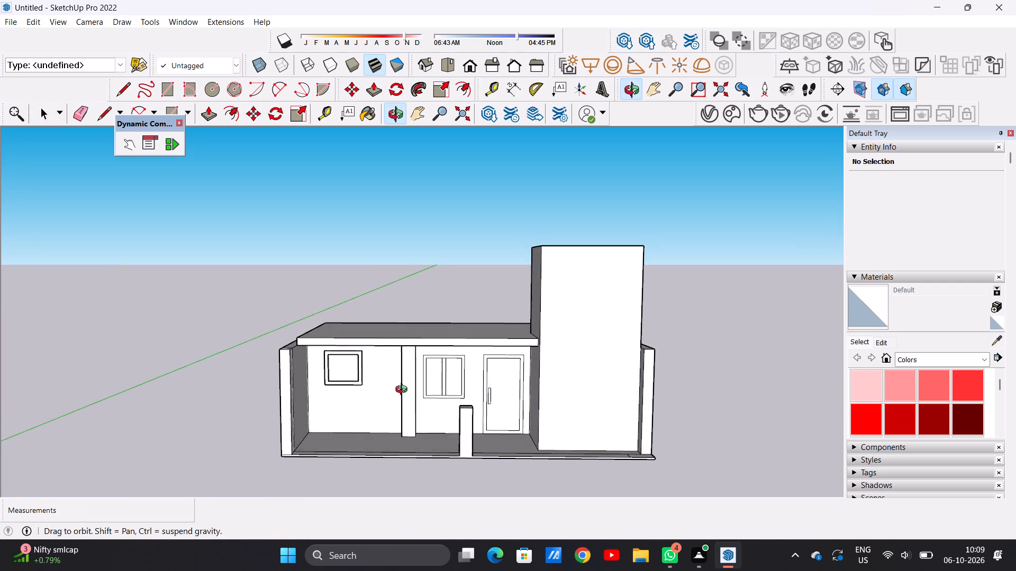
{"action": "middle_click_drag", "start_coordinate": [404, 391], "coordinate": [404, 391]}
{"action": "middle_click", "coordinate": [404, 392]}
{"action": "middle_click", "coordinate": [405, 398]}
{"action": "middle_click_drag", "start_coordinate": [405, 401], "coordinate": [405, 409]}
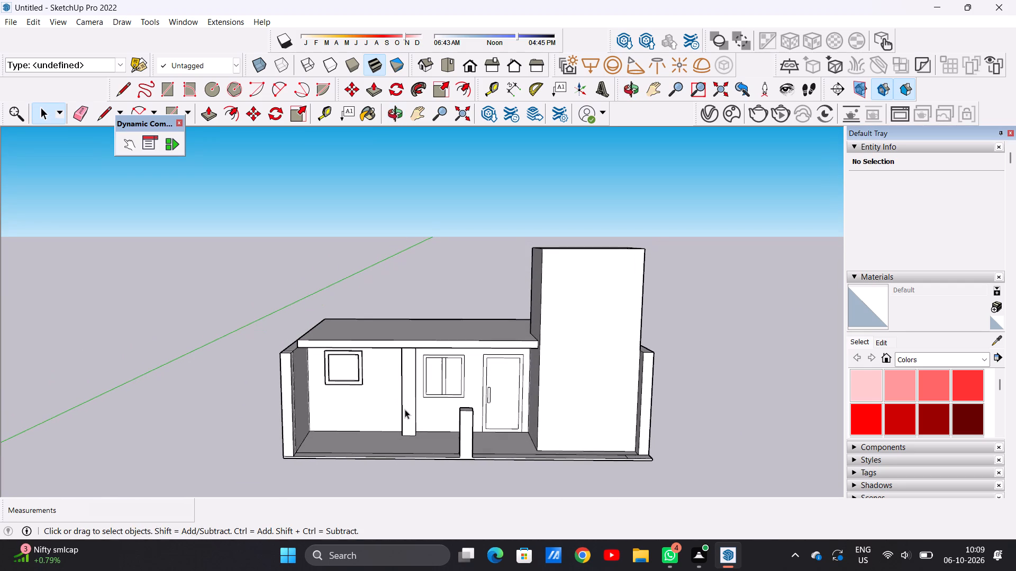
{"action": "scroll", "coordinate": [414, 411], "scroll_direction": "down", "scroll_amount": 3}
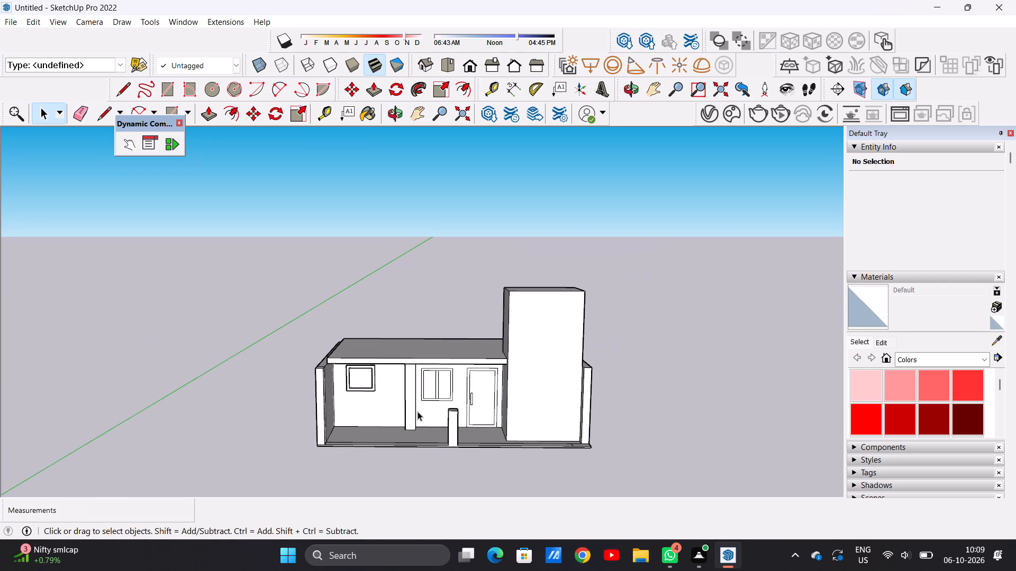
{"action": "scroll", "coordinate": [347, 390], "scroll_direction": "up", "scroll_amount": 5}
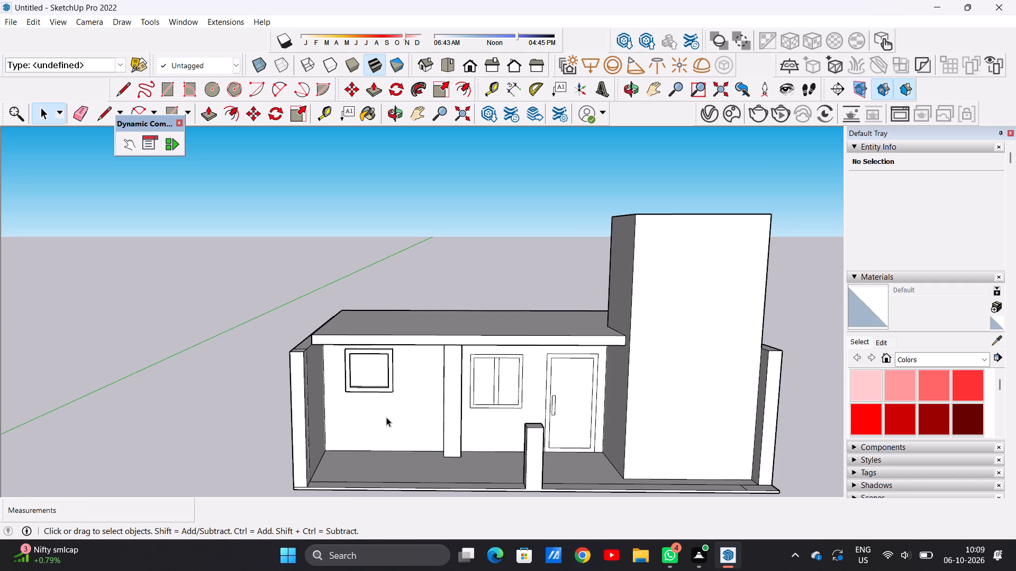
{"action": "scroll", "coordinate": [388, 417], "scroll_direction": "down", "scroll_amount": 2}
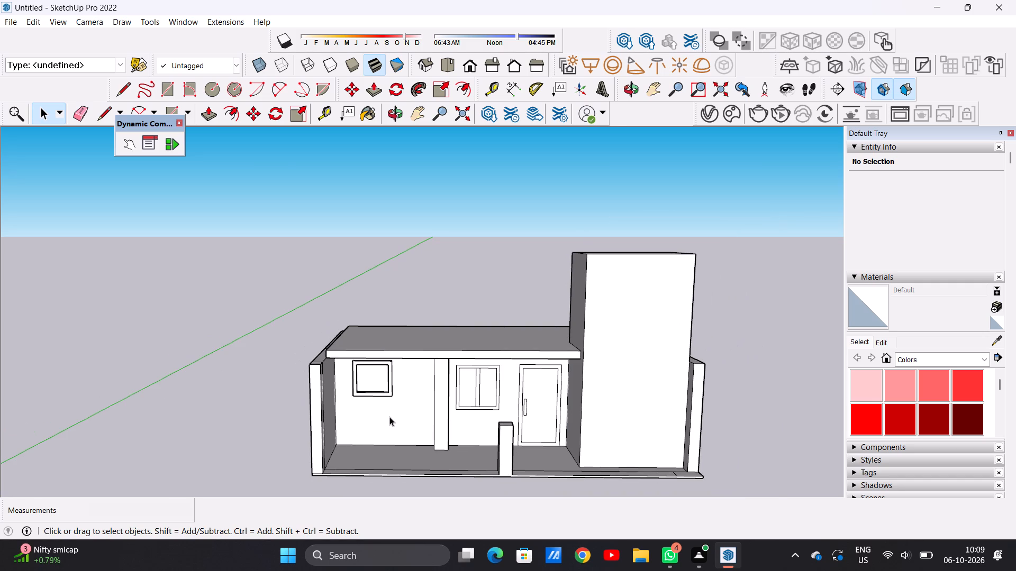
{"action": "scroll", "coordinate": [409, 401], "scroll_direction": "down", "scroll_amount": 1}
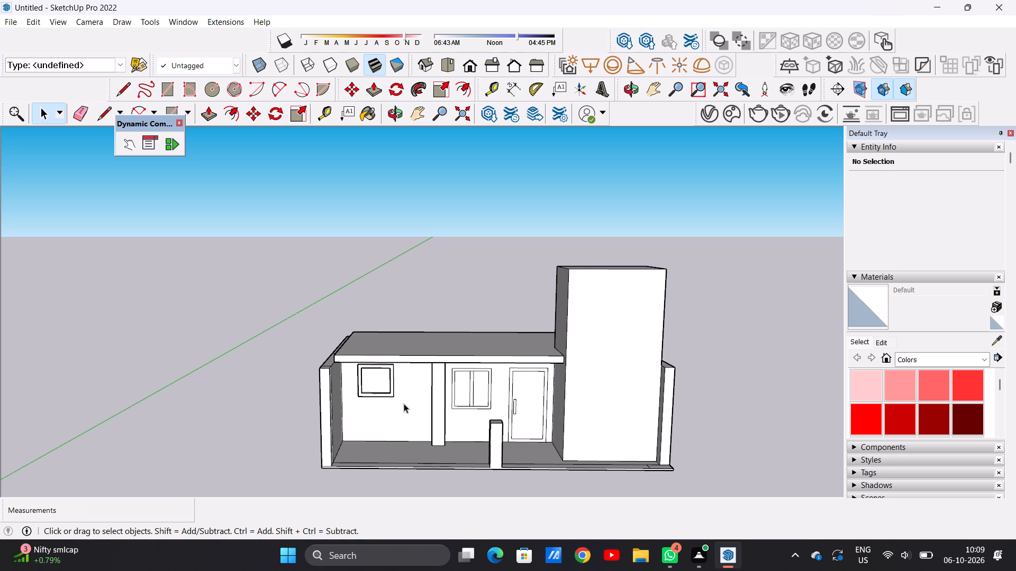
{"action": "scroll", "coordinate": [430, 410], "scroll_direction": "down", "scroll_amount": 2}
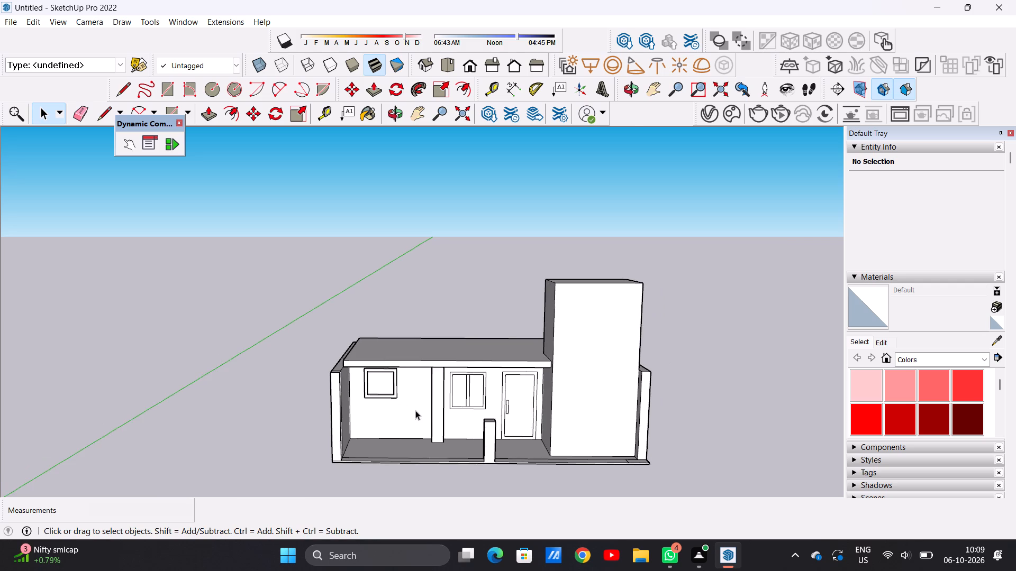
{"action": "scroll", "coordinate": [417, 410], "scroll_direction": "up", "scroll_amount": 5}
{"action": "middle_click_drag", "start_coordinate": [455, 427], "coordinate": [467, 398]}
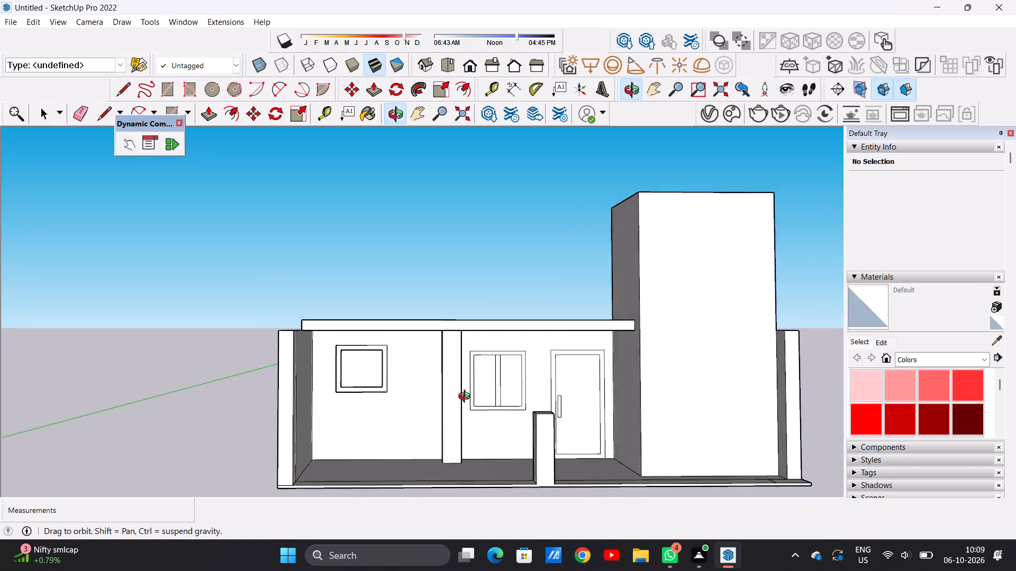
{"action": "middle_click_drag", "start_coordinate": [467, 398], "coordinate": [466, 419]}
{"action": "scroll", "coordinate": [388, 405], "scroll_direction": "down", "scroll_amount": 3}
{"action": "scroll", "coordinate": [388, 405], "scroll_direction": "up", "scroll_amount": 4}
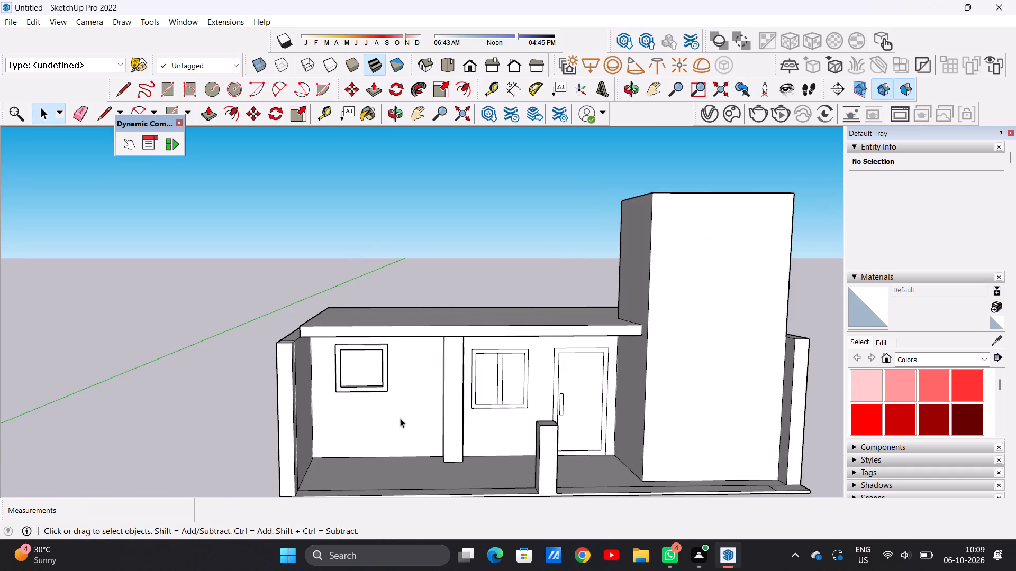
{"action": "middle_click_drag", "start_coordinate": [401, 418], "coordinate": [423, 389]}
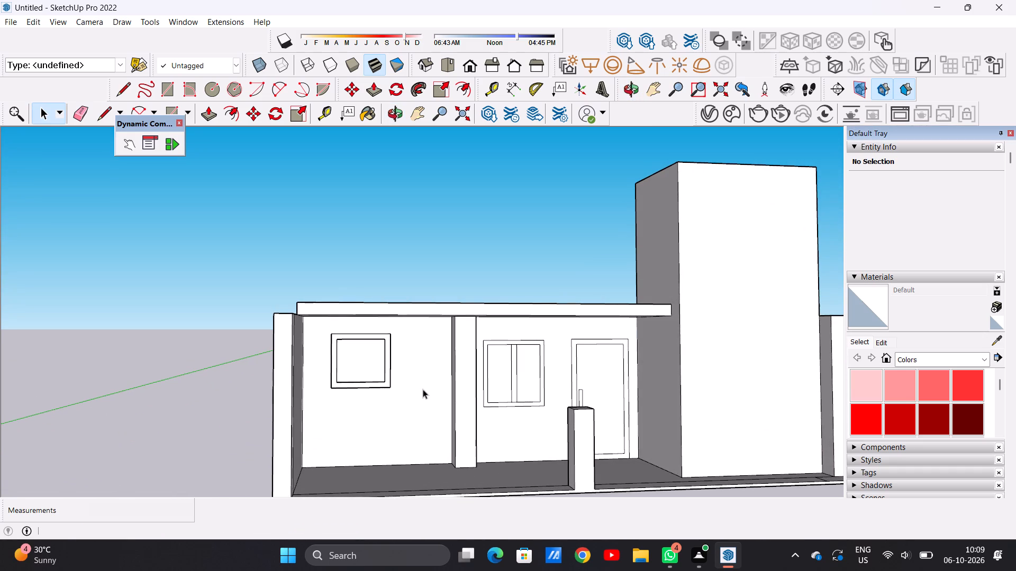
{"action": "scroll", "coordinate": [422, 396], "scroll_direction": "down", "scroll_amount": 1}
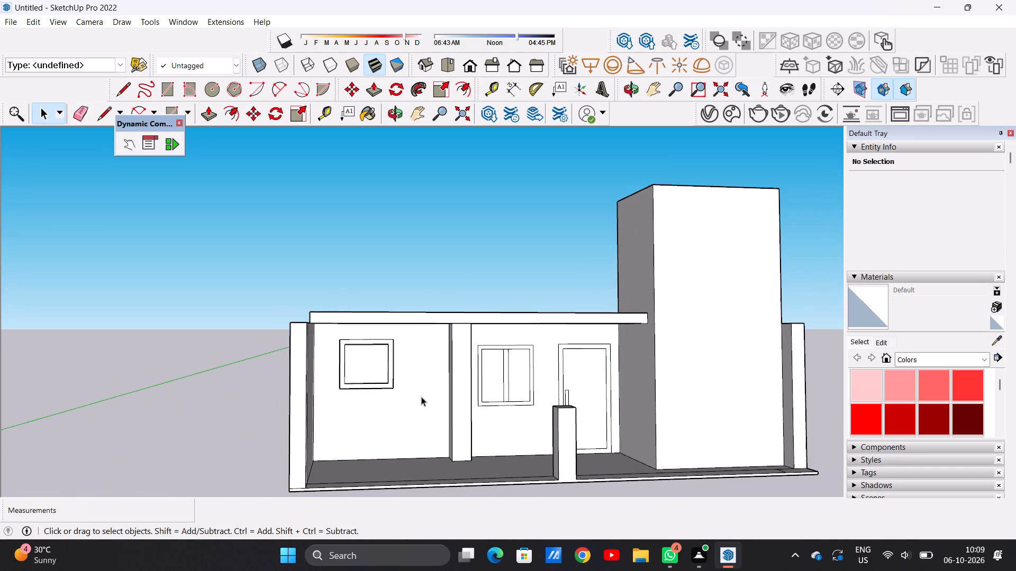
{"action": "middle_click_drag", "start_coordinate": [410, 403], "coordinate": [378, 442]}
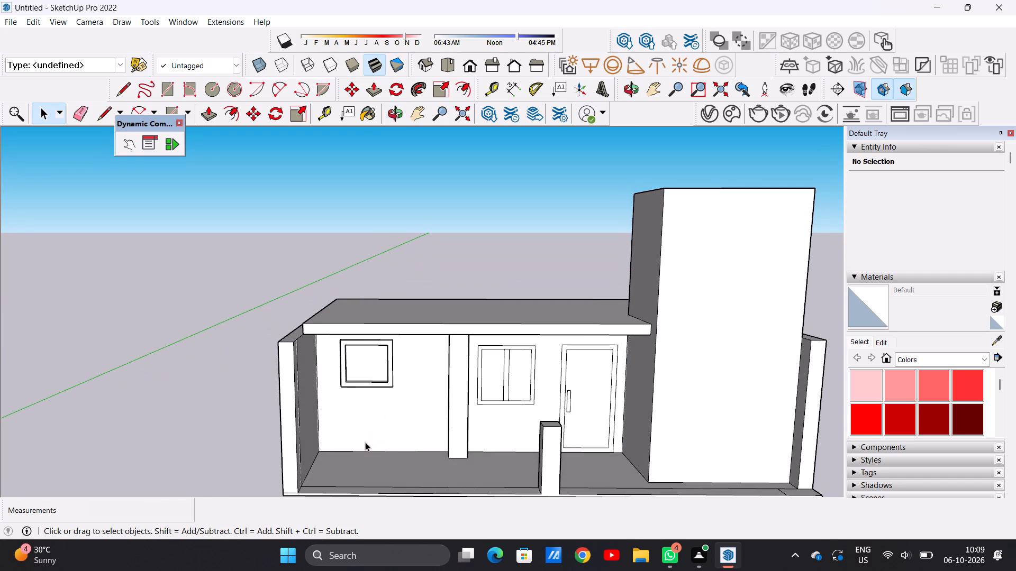
{"action": "scroll", "coordinate": [332, 418], "scroll_direction": "down", "scroll_amount": 3}
{"action": "scroll", "coordinate": [452, 419], "scroll_direction": "up", "scroll_amount": 3}
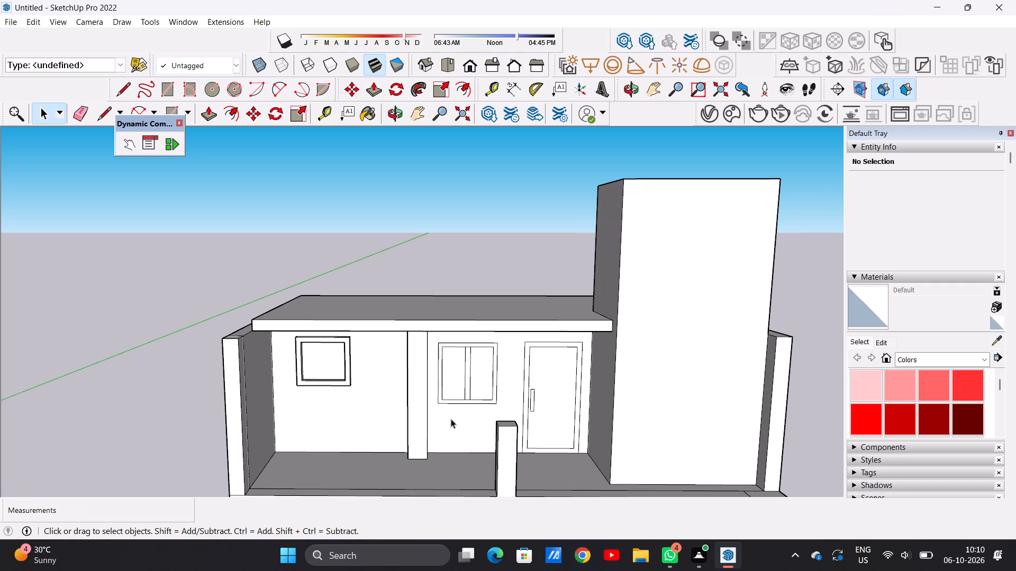
{"action": "scroll", "coordinate": [444, 393], "scroll_direction": "down", "scroll_amount": 13}
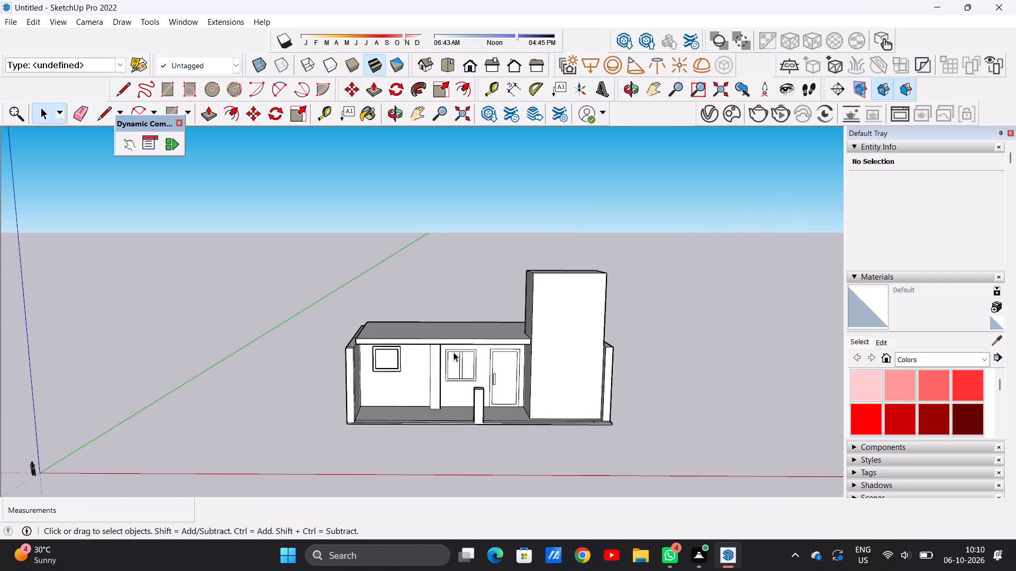
{"action": "scroll", "coordinate": [439, 375], "scroll_direction": "up", "scroll_amount": 6}
{"action": "middle_click_drag", "start_coordinate": [457, 382], "coordinate": [454, 358]}
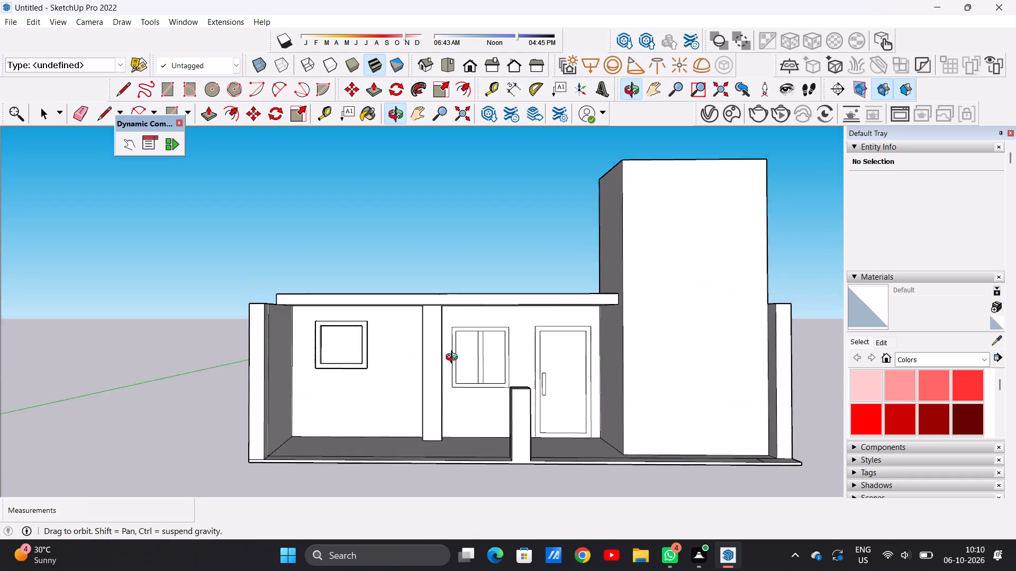
{"action": "middle_click_drag", "start_coordinate": [454, 358], "coordinate": [468, 366]}
{"action": "scroll", "coordinate": [492, 344], "scroll_direction": "up", "scroll_amount": 2}
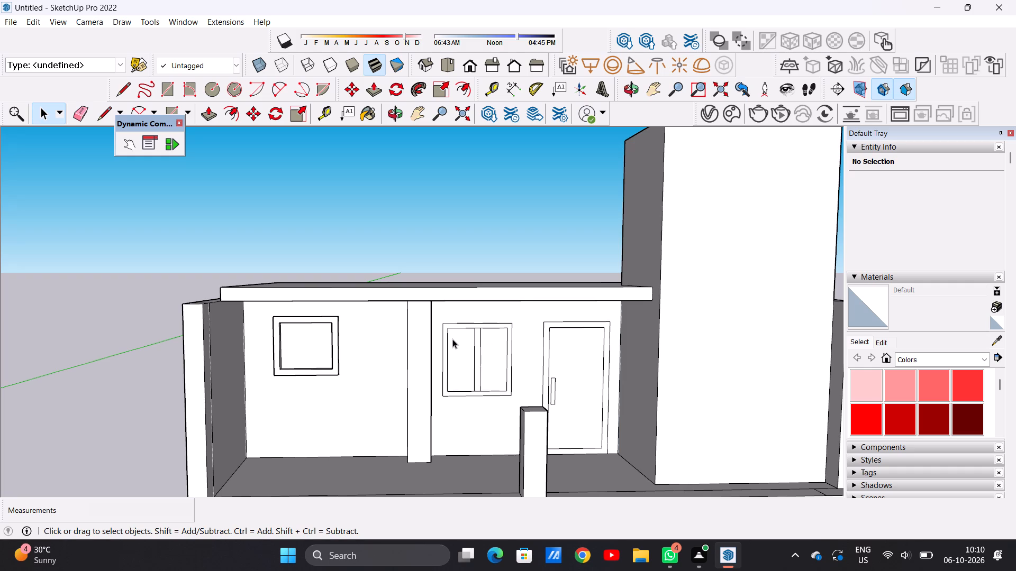
{"action": "scroll", "coordinate": [452, 339], "scroll_direction": "down", "scroll_amount": 19}
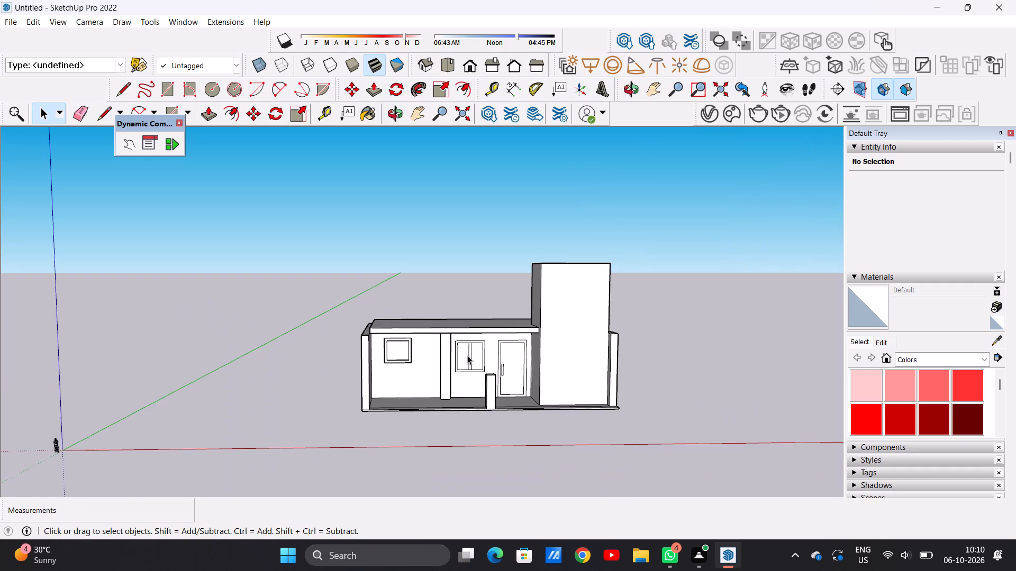
{"action": "scroll", "coordinate": [467, 355], "scroll_direction": "up", "scroll_amount": 11}
{"action": "scroll", "coordinate": [471, 348], "scroll_direction": "down", "scroll_amount": 2}
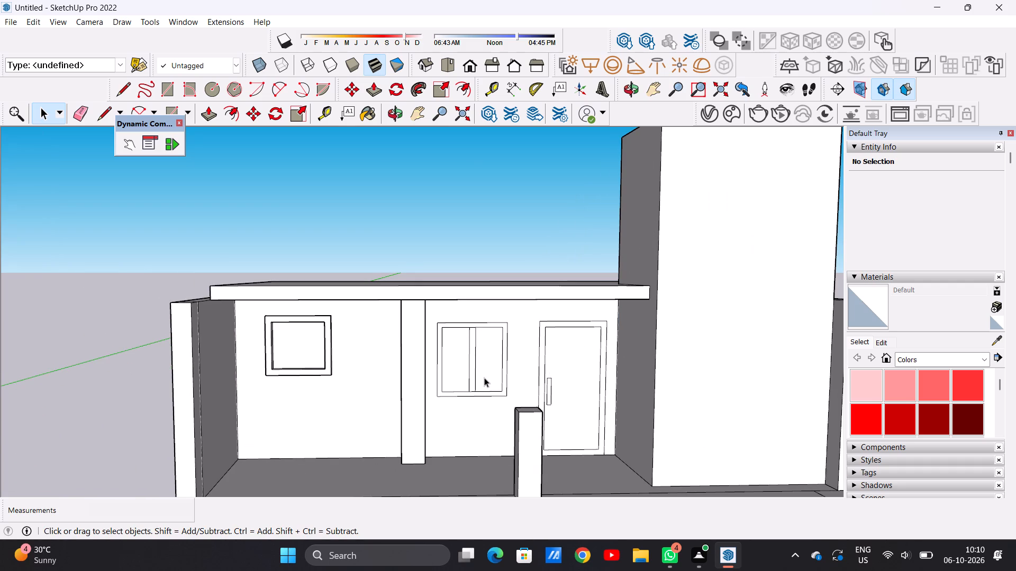
{"action": "scroll", "coordinate": [492, 376], "scroll_direction": "down", "scroll_amount": 4}
Examine the roof slab, porch floor and tall front block from a raised viewpoint and again from the front.
{"action": "middle_click_drag", "start_coordinate": [492, 376], "coordinate": [492, 418]}
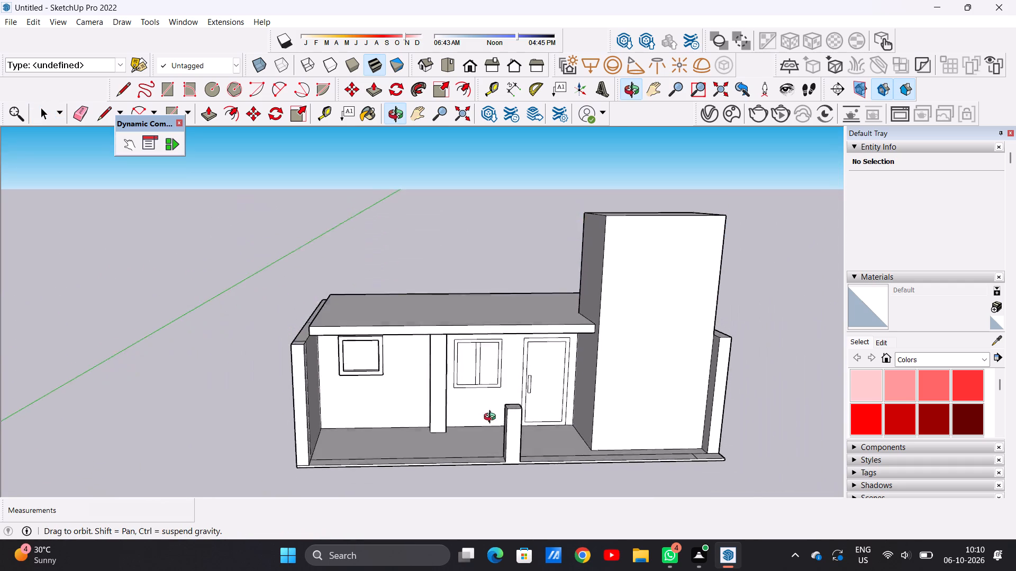
{"action": "middle_click_drag", "start_coordinate": [492, 418], "coordinate": [487, 440]}
{"action": "middle_click", "coordinate": [487, 441]}
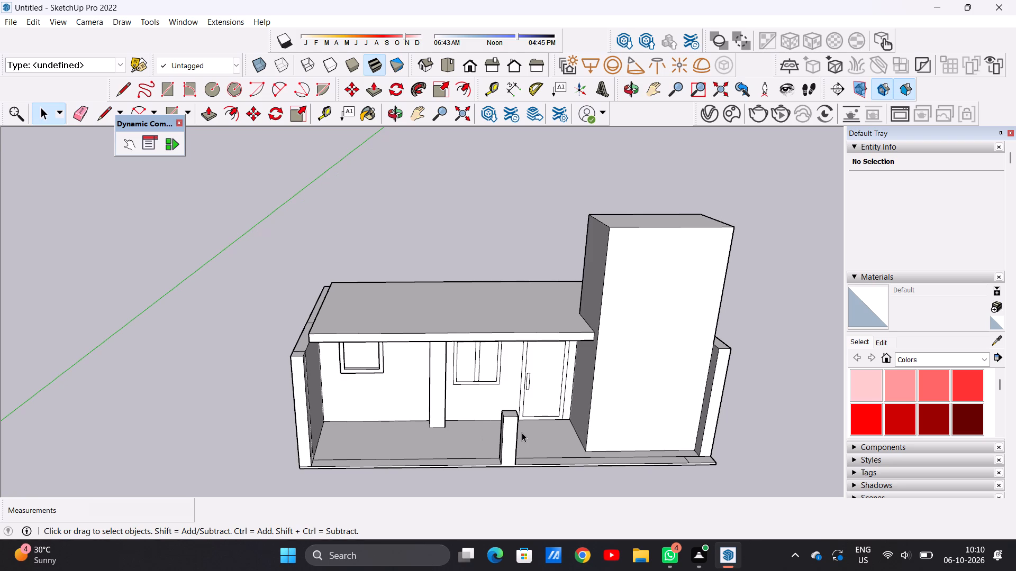
{"action": "middle_click_drag", "start_coordinate": [507, 386], "coordinate": [505, 394]}
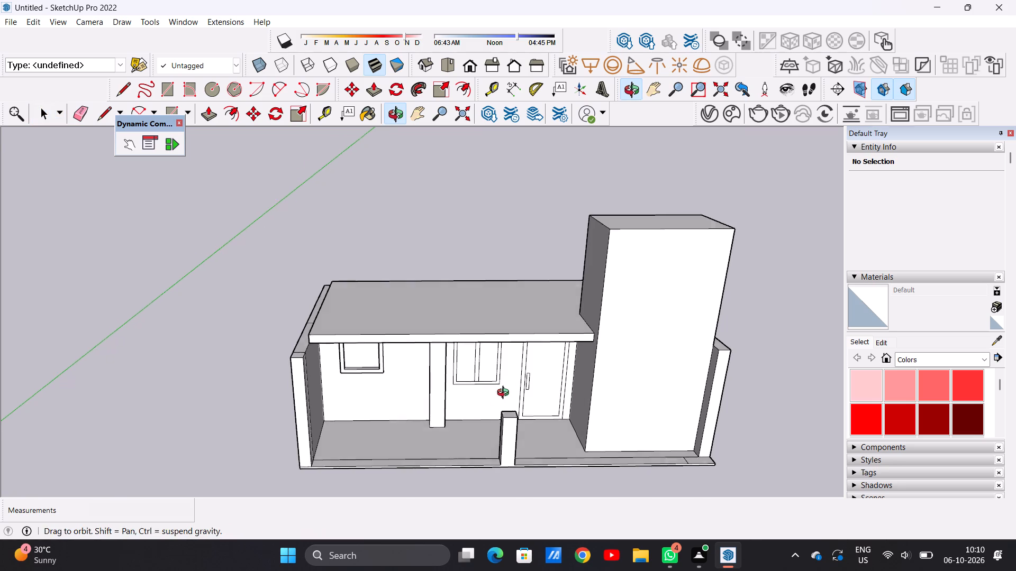
{"action": "middle_click_drag", "start_coordinate": [505, 394], "coordinate": [505, 435]}
{"action": "scroll", "coordinate": [505, 435], "scroll_direction": "up", "scroll_amount": 6}
{"action": "scroll", "coordinate": [506, 420], "scroll_direction": "down", "scroll_amount": 5}
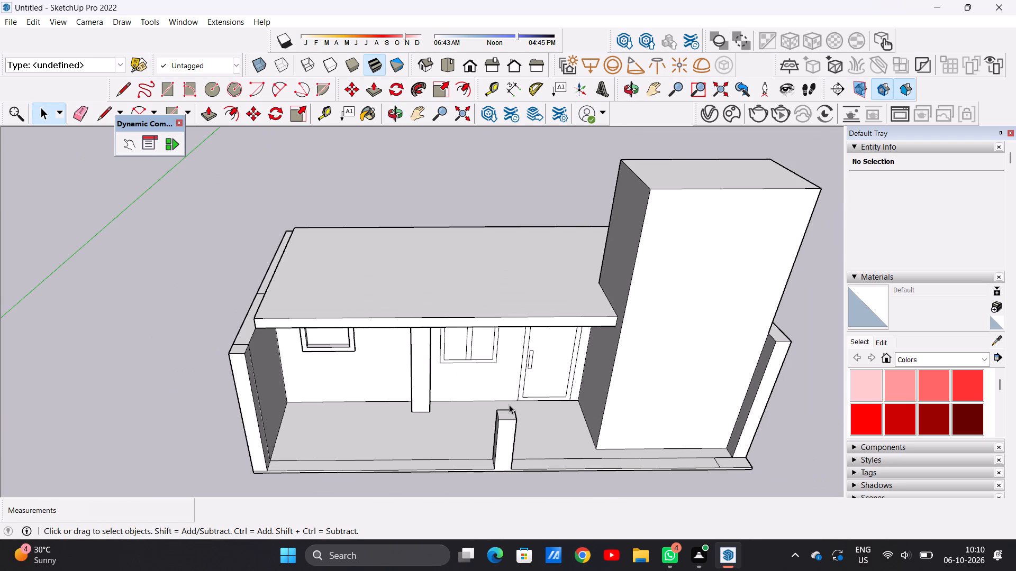
{"action": "scroll", "coordinate": [491, 374], "scroll_direction": "down", "scroll_amount": 5}
{"action": "middle_click_drag", "start_coordinate": [494, 415], "coordinate": [492, 320]}
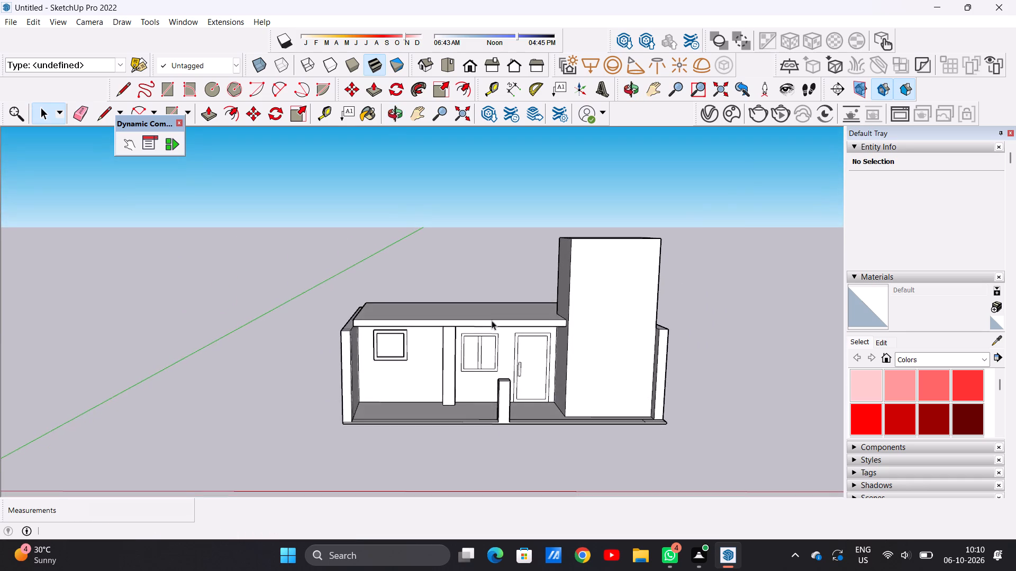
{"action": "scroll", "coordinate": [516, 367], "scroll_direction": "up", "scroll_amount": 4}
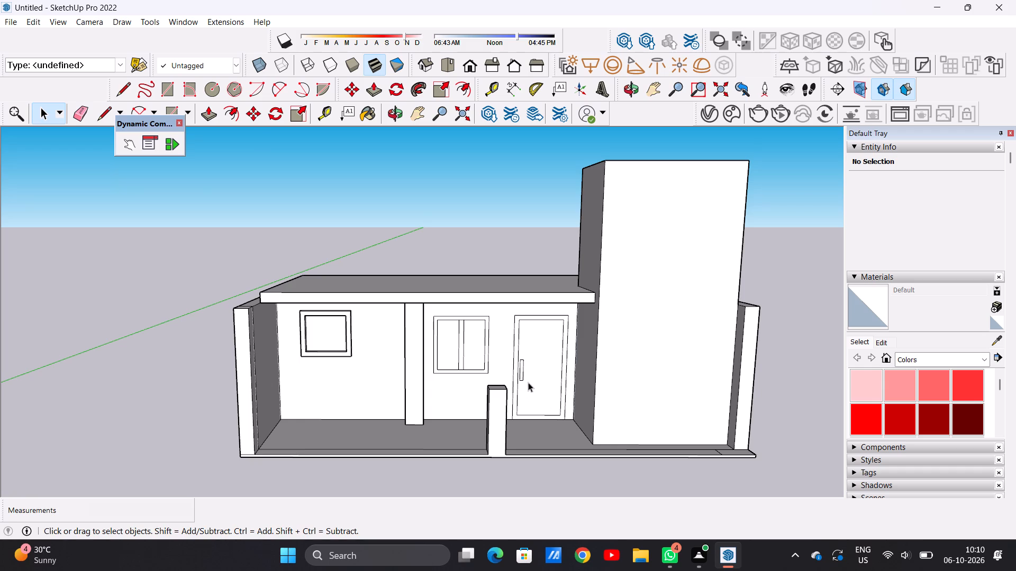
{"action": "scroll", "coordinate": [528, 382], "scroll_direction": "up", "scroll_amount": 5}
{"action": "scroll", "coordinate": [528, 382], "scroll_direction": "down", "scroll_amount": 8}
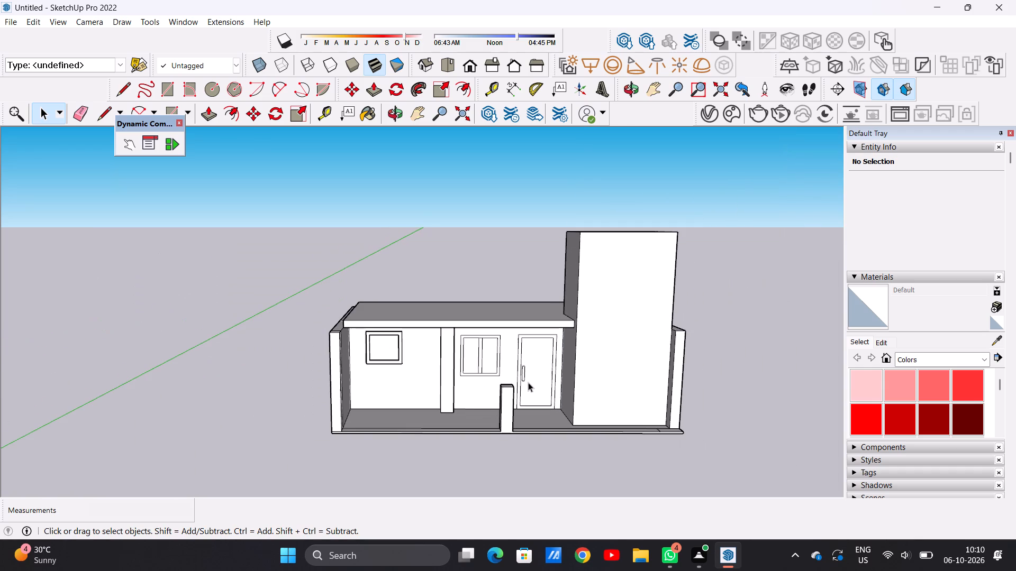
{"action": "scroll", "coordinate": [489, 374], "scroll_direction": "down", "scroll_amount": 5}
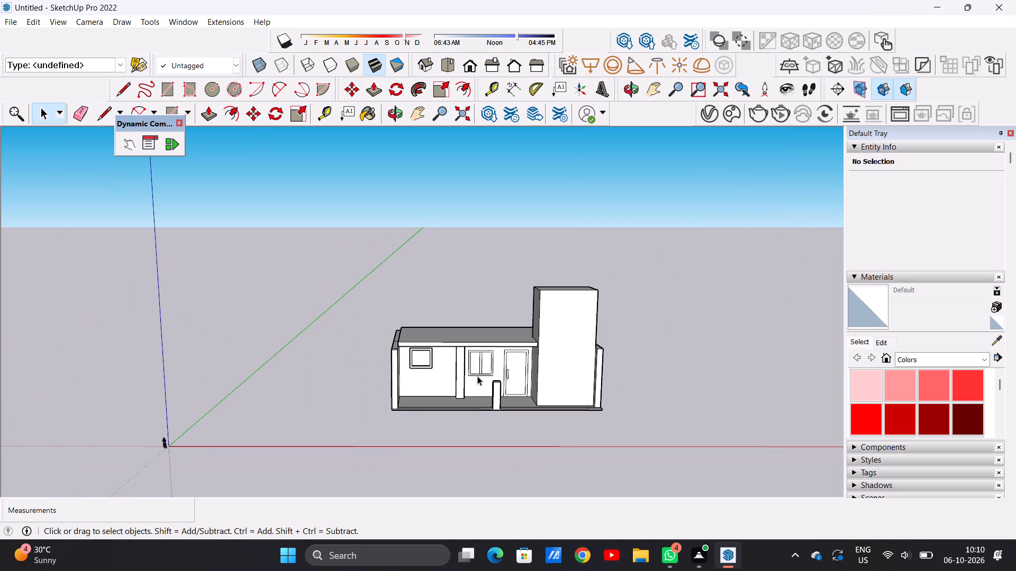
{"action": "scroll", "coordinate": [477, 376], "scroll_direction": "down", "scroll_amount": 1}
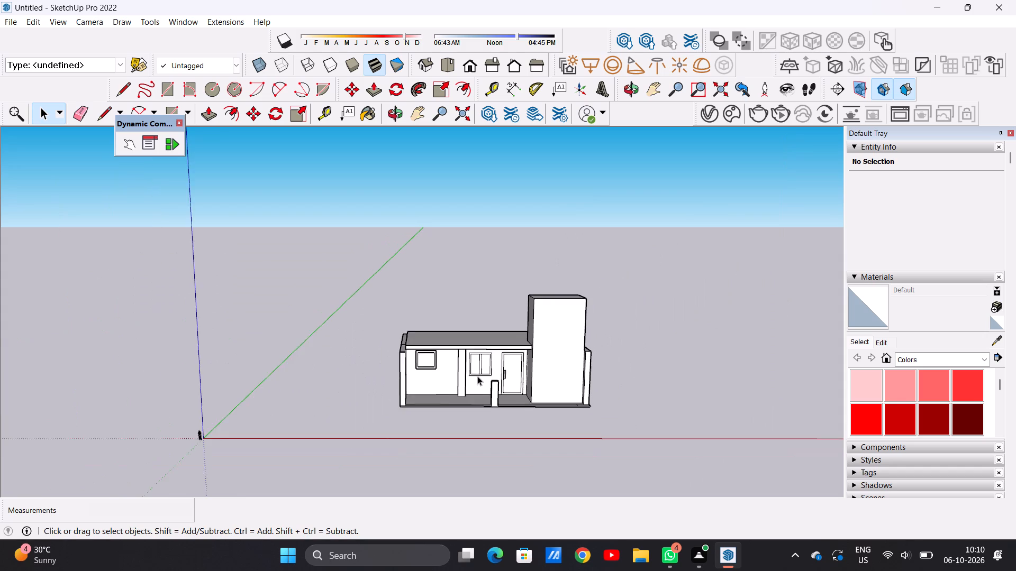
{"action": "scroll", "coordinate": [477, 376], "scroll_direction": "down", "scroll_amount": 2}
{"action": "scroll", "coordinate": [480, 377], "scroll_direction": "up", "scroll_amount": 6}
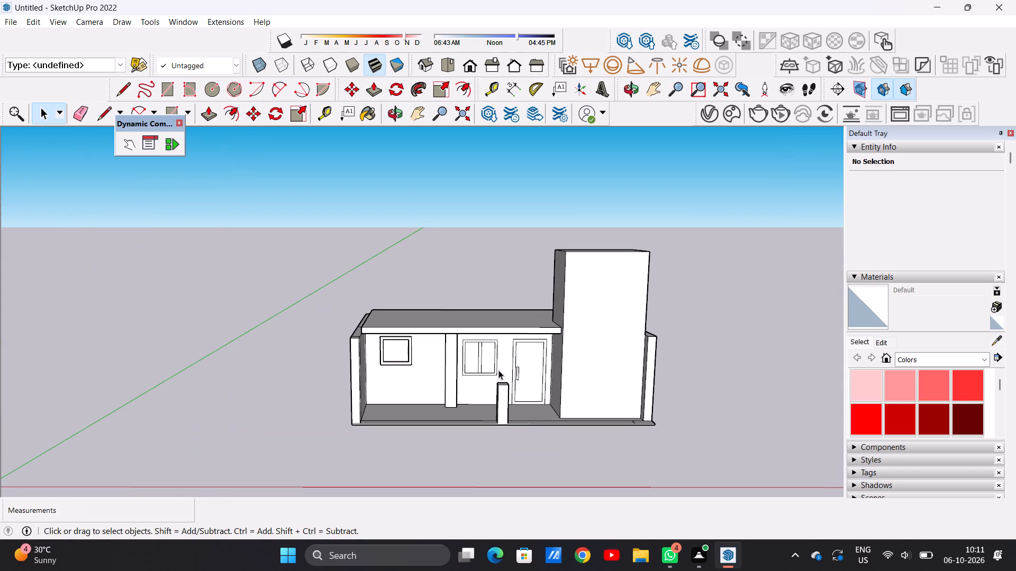
Examine the front elevation, roof slab and porch interior around the short post and wall column from eye level and from above.
{"action": "middle_click_drag", "start_coordinate": [498, 370], "coordinate": [507, 315]}
{"action": "scroll", "coordinate": [502, 317], "scroll_direction": "up", "scroll_amount": 7}
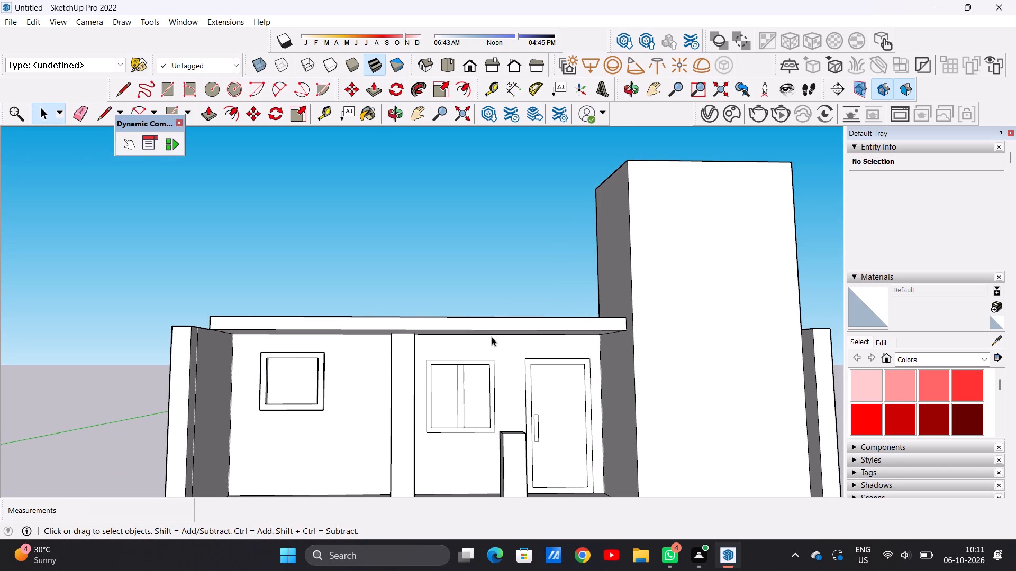
{"action": "middle_click_drag", "start_coordinate": [492, 337], "coordinate": [495, 428]}
{"action": "scroll", "coordinate": [495, 397], "scroll_direction": "down", "scroll_amount": 11}
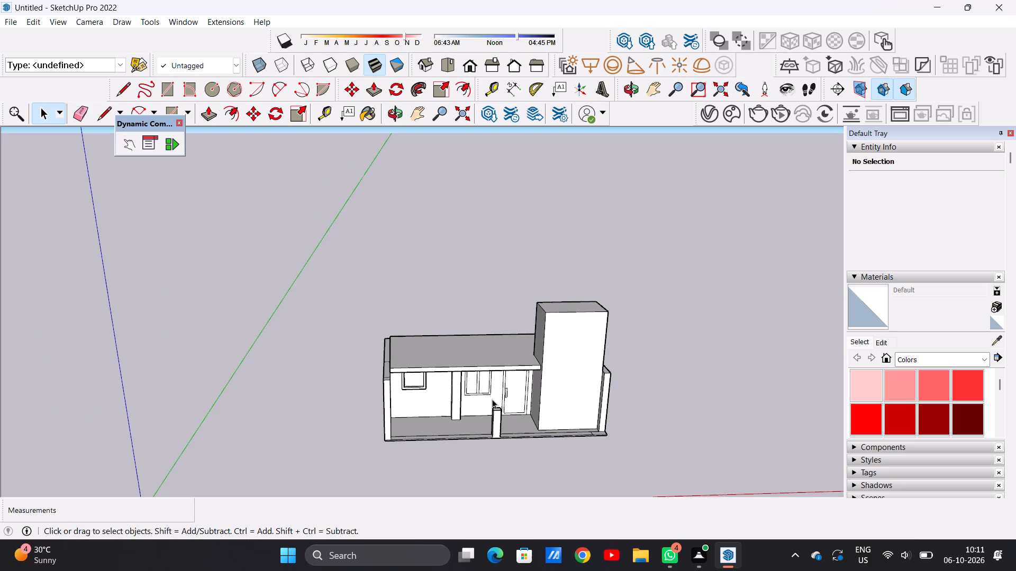
{"action": "middle_click_drag", "start_coordinate": [492, 400], "coordinate": [501, 494]}
{"action": "middle_click_drag", "start_coordinate": [549, 400], "coordinate": [358, 418]}
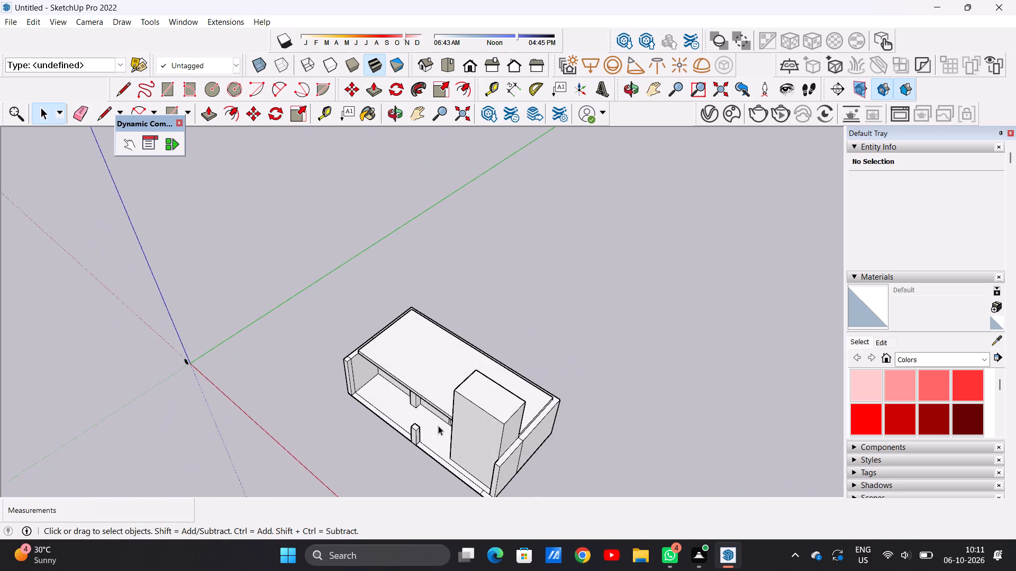
{"action": "scroll", "coordinate": [438, 426], "scroll_direction": "up", "scroll_amount": 12}
{"action": "scroll", "coordinate": [434, 399], "scroll_direction": "down", "scroll_amount": 2}
{"action": "scroll", "coordinate": [402, 419], "scroll_direction": "up", "scroll_amount": 4}
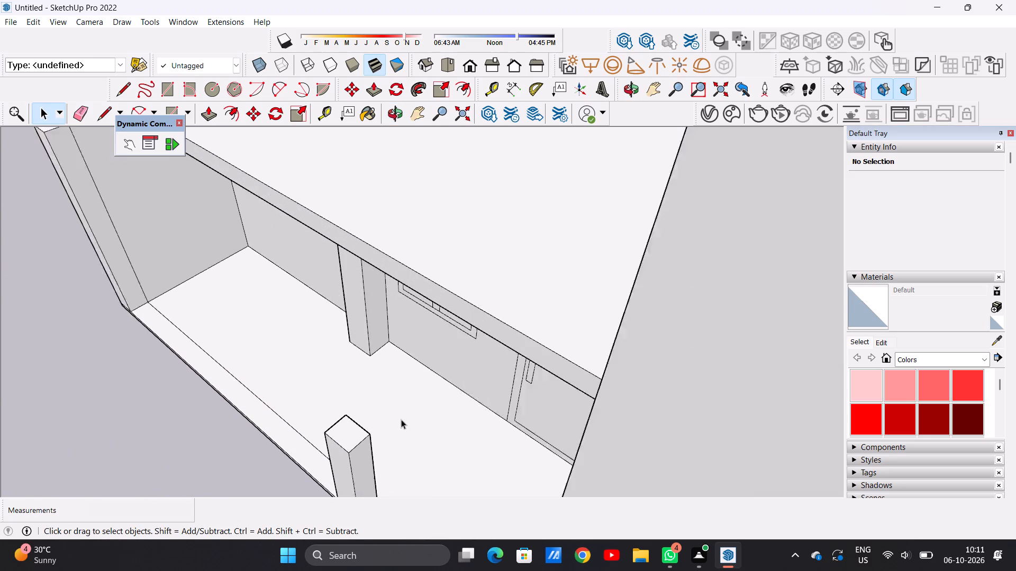
{"action": "scroll", "coordinate": [401, 419], "scroll_direction": "up", "scroll_amount": 1}
{"action": "scroll", "coordinate": [412, 419], "scroll_direction": "down", "scroll_amount": 5}
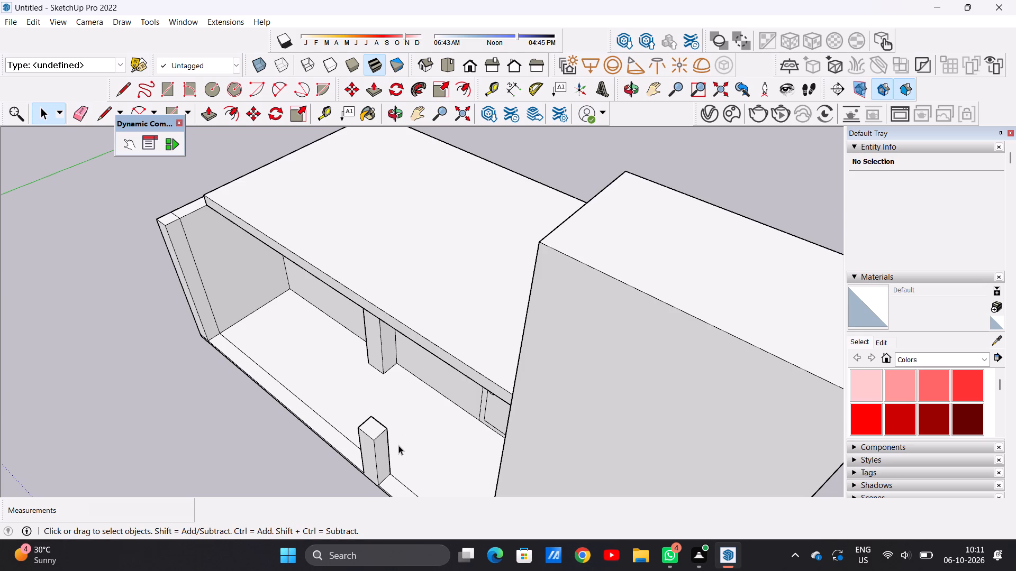
{"action": "scroll", "coordinate": [411, 436], "scroll_direction": "down", "scroll_amount": 11}
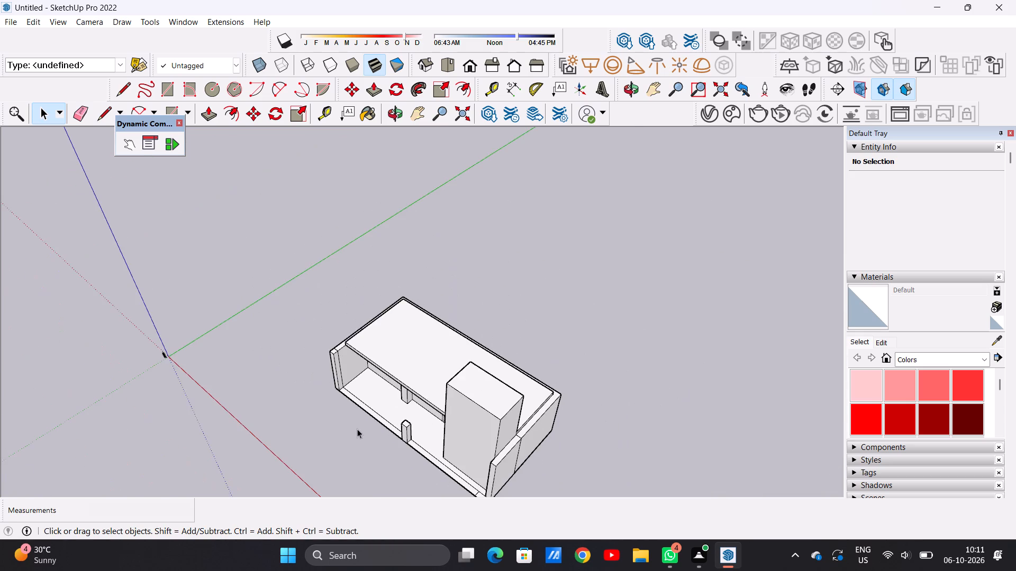
Examine the front elevation, porch floor edge and the base of the end wall beside the tall block.
{"action": "middle_click_drag", "start_coordinate": [355, 431], "coordinate": [515, 289]}
{"action": "scroll", "coordinate": [431, 409], "scroll_direction": "up", "scroll_amount": 5}
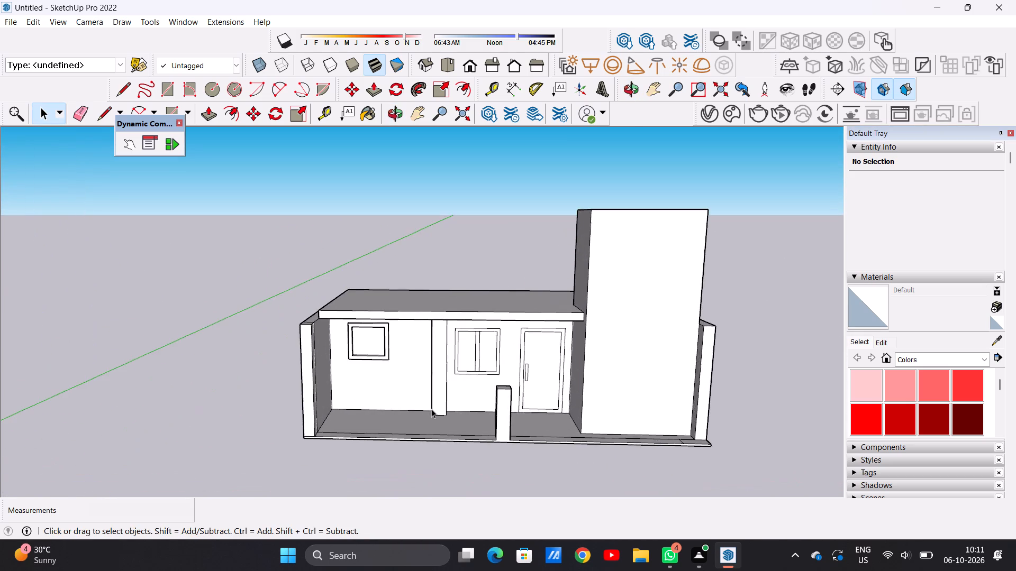
{"action": "scroll", "coordinate": [424, 408], "scroll_direction": "down", "scroll_amount": 6}
{"action": "scroll", "coordinate": [487, 387], "scroll_direction": "up", "scroll_amount": 8}
{"action": "scroll", "coordinate": [489, 385], "scroll_direction": "down", "scroll_amount": 4}
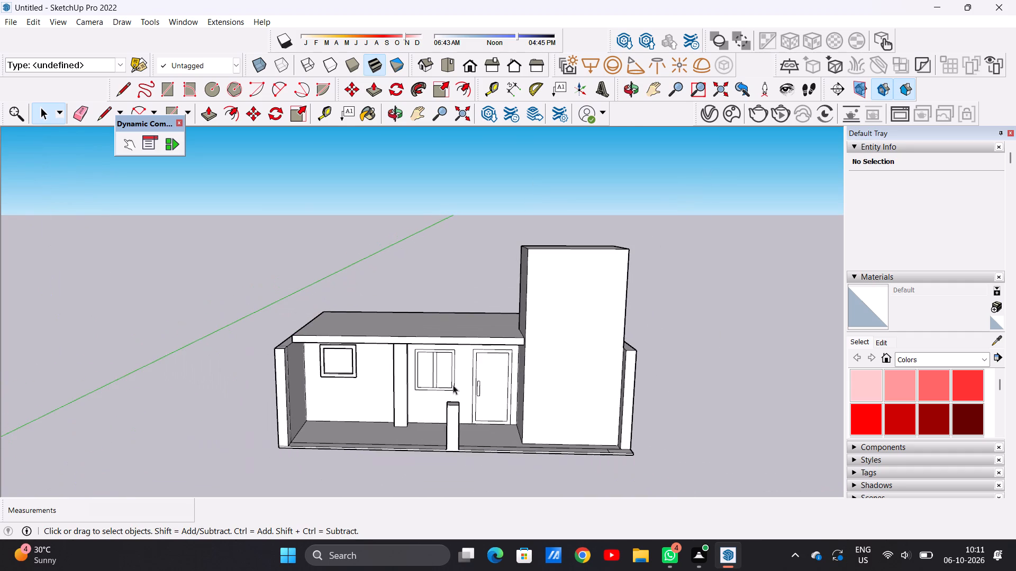
{"action": "scroll", "coordinate": [437, 386], "scroll_direction": "up", "scroll_amount": 1}
{"action": "middle_click_drag", "start_coordinate": [437, 386], "coordinate": [446, 476]}
{"action": "scroll", "coordinate": [450, 454], "scroll_direction": "up", "scroll_amount": 1}
{"action": "scroll", "coordinate": [447, 434], "scroll_direction": "down", "scroll_amount": 2}
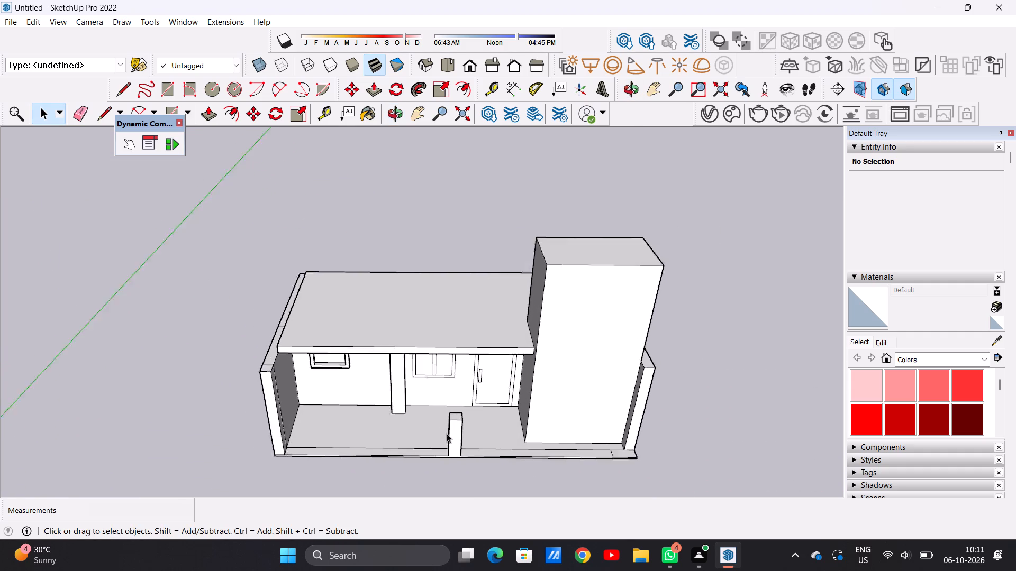
{"action": "scroll", "coordinate": [447, 434], "scroll_direction": "down", "scroll_amount": 2}
{"action": "scroll", "coordinate": [573, 445], "scroll_direction": "up", "scroll_amount": 11}
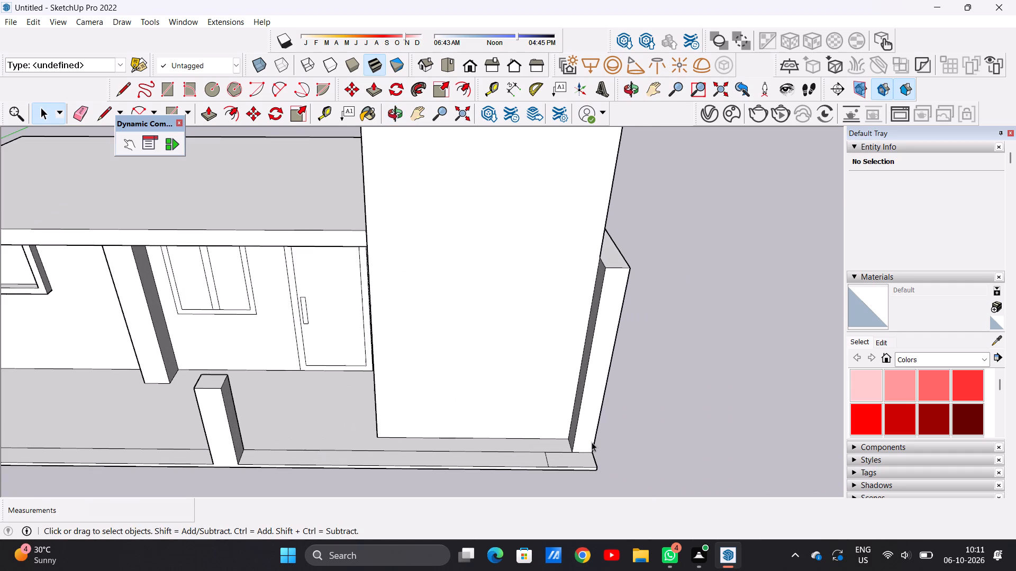
{"action": "scroll", "coordinate": [592, 442], "scroll_direction": "down", "scroll_amount": 12}
{"action": "middle_click_drag", "start_coordinate": [499, 412], "coordinate": [448, 291]}
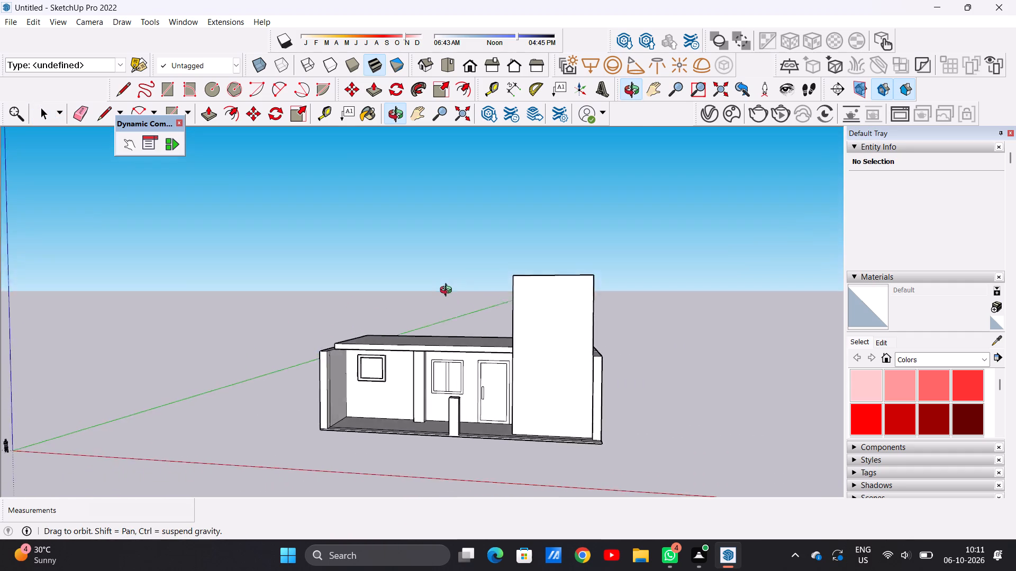
Examine the tall block, roof slab and top of the adjoining end wall from the side and front corners.
{"action": "middle_click_drag", "start_coordinate": [448, 291], "coordinate": [254, 382]}
{"action": "scroll", "coordinate": [431, 382], "scroll_direction": "down", "scroll_amount": 5}
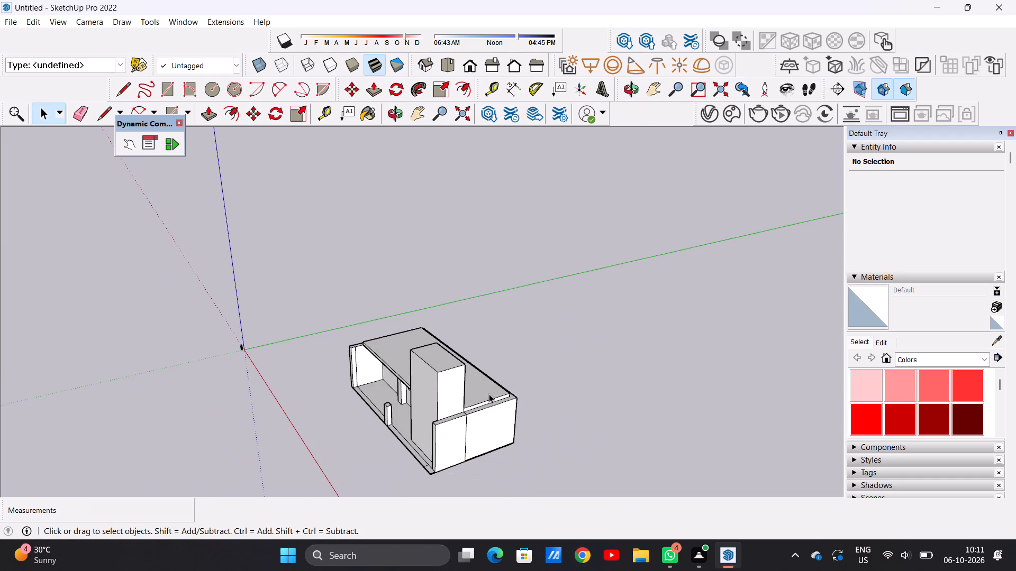
{"action": "scroll", "coordinate": [467, 402], "scroll_direction": "up", "scroll_amount": 9}
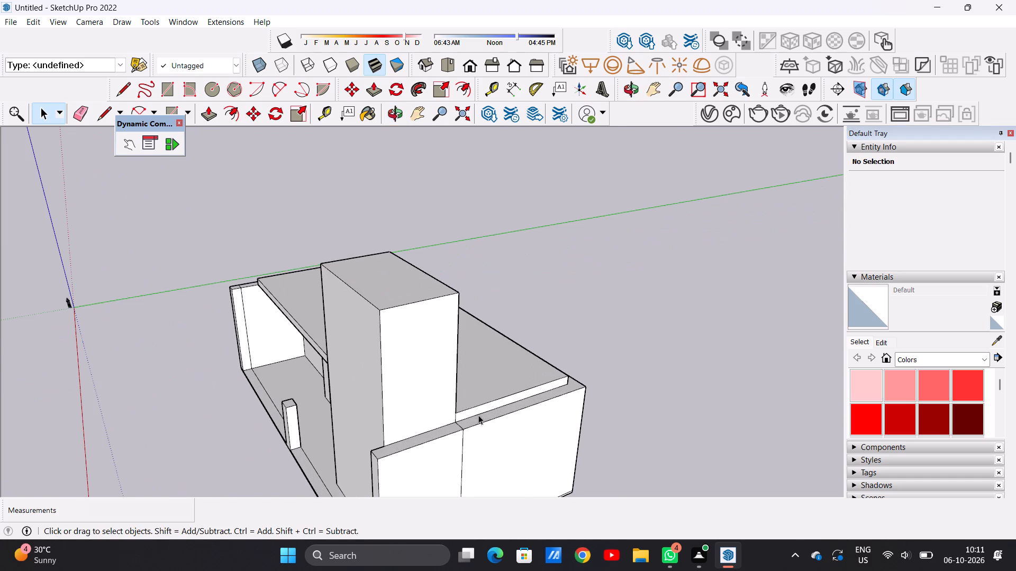
{"action": "scroll", "coordinate": [482, 408], "scroll_direction": "down", "scroll_amount": 5}
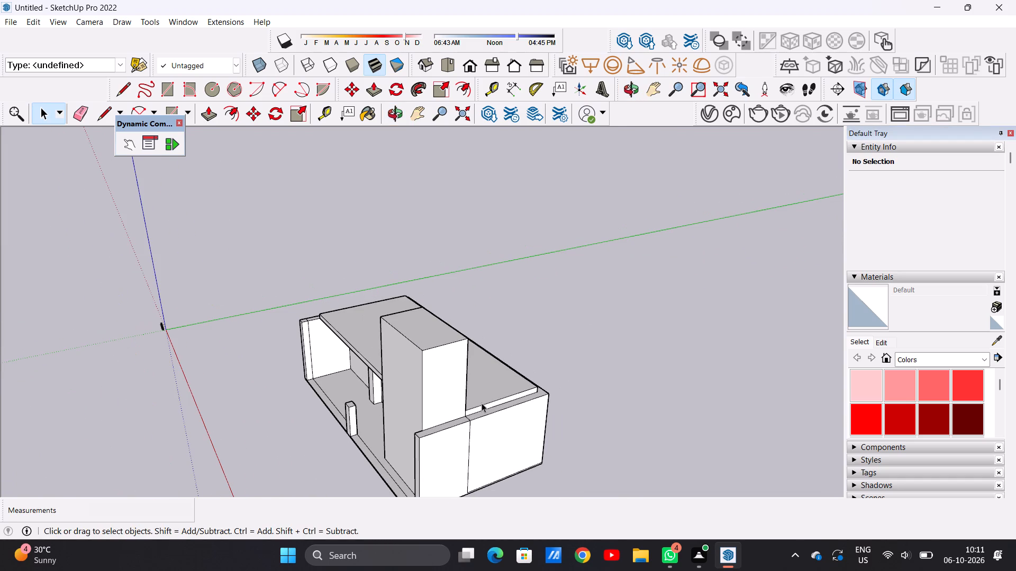
{"action": "middle_click_drag", "start_coordinate": [424, 413], "coordinate": [607, 362]}
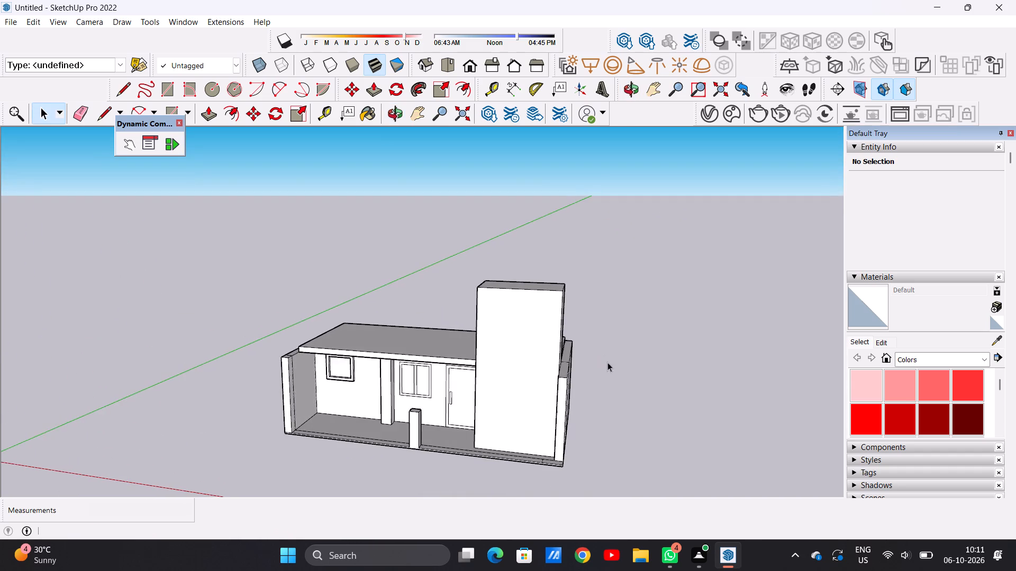
{"action": "scroll", "coordinate": [570, 377], "scroll_direction": "up", "scroll_amount": 2}
{"action": "middle_click_drag", "start_coordinate": [547, 384], "coordinate": [687, 393]}
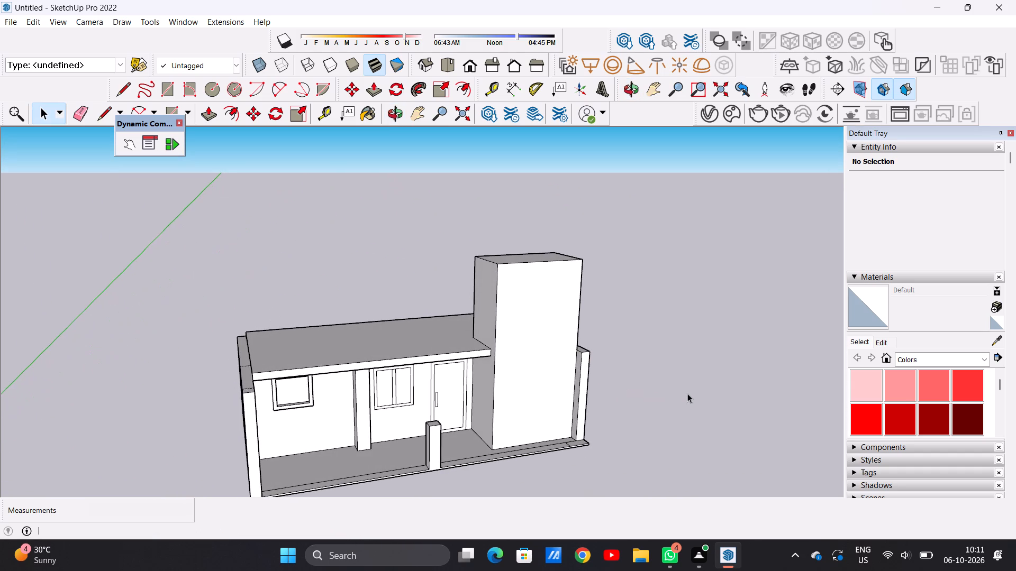
{"action": "scroll", "coordinate": [528, 325], "scroll_direction": "down", "scroll_amount": 2}
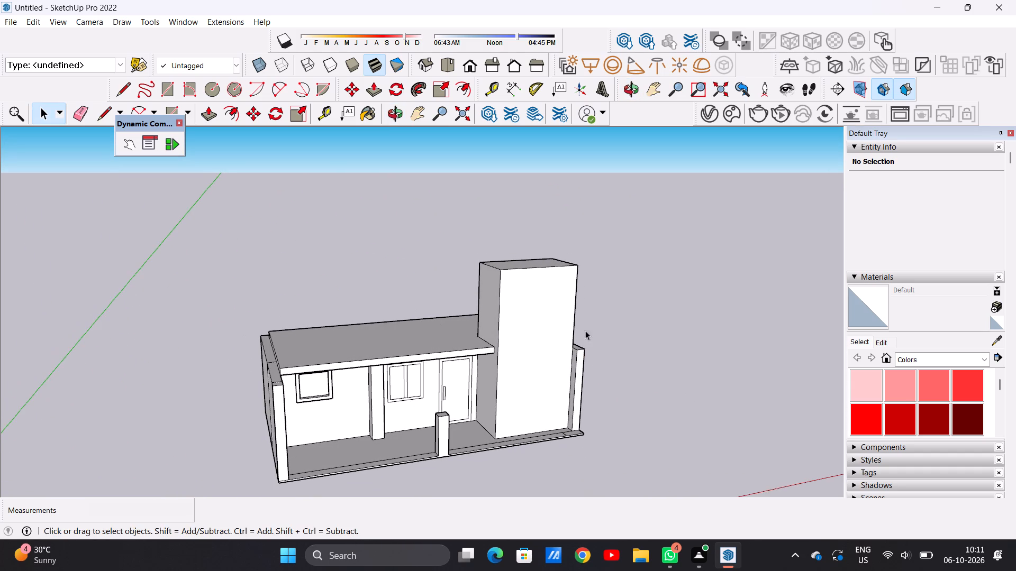
Draw a line across the top of the end wall from the tall block's front corner to the wall's outer edge.
{"action": "middle_click_drag", "start_coordinate": [585, 330], "coordinate": [131, 350]}
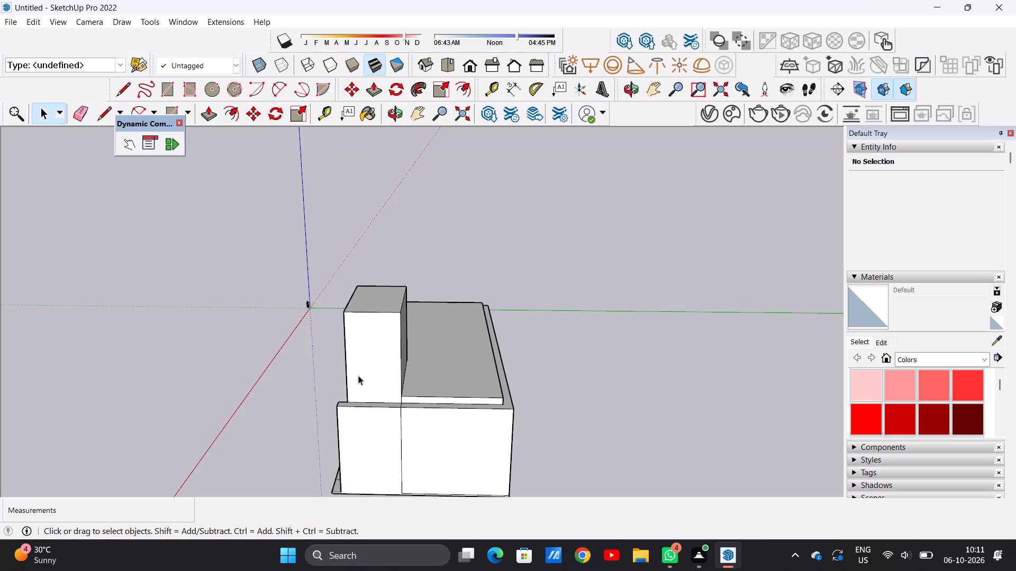
{"action": "scroll", "coordinate": [357, 376], "scroll_direction": "up", "scroll_amount": 5}
{"action": "scroll", "coordinate": [361, 422], "scroll_direction": "up", "scroll_amount": 1}
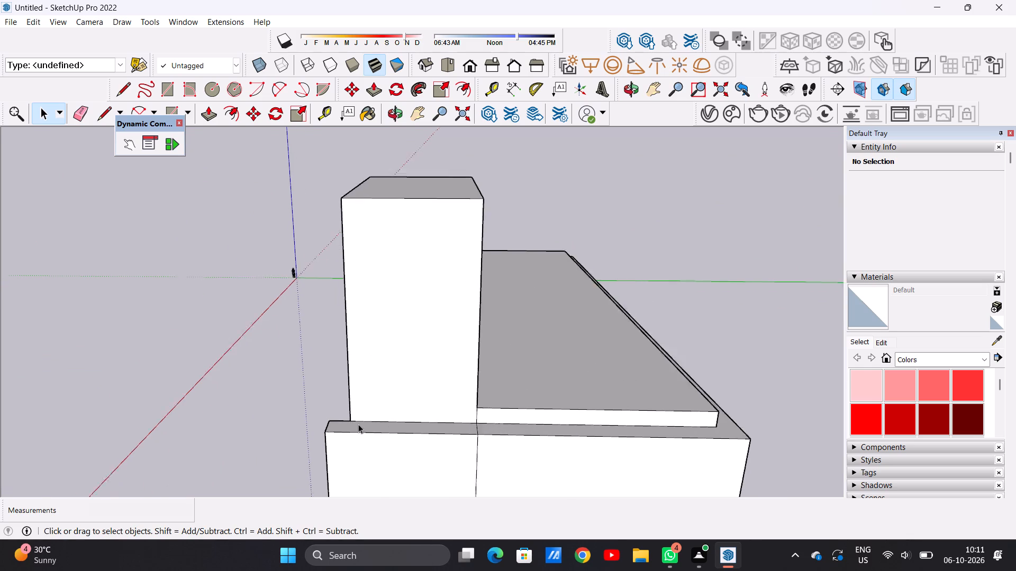
{"action": "scroll", "coordinate": [358, 424], "scroll_direction": "up", "scroll_amount": 6}
{"action": "key", "text": "l"}
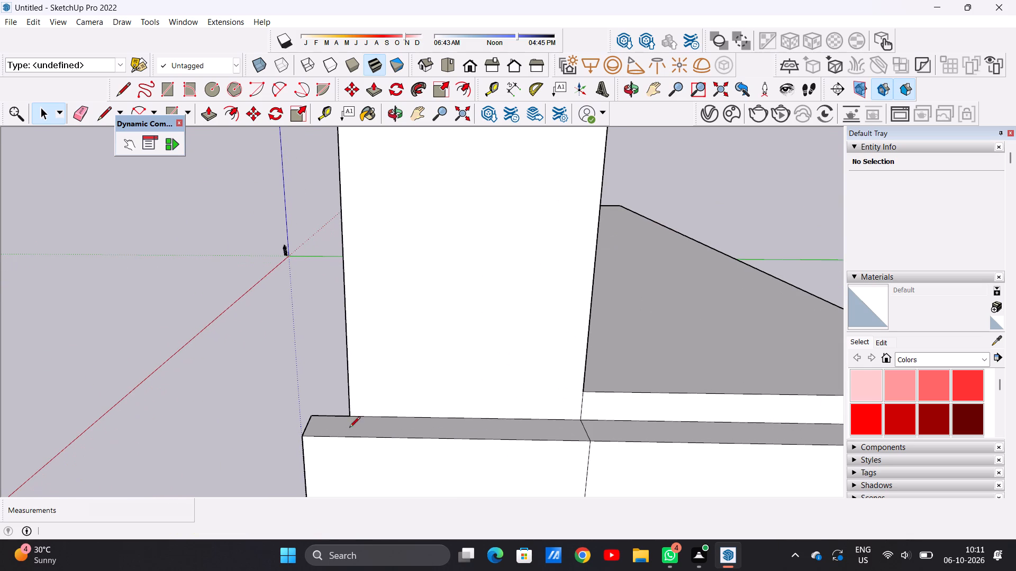
{"action": "scroll", "coordinate": [357, 411], "scroll_direction": "up", "scroll_amount": 6}
{"action": "left_click", "coordinate": [343, 421]}
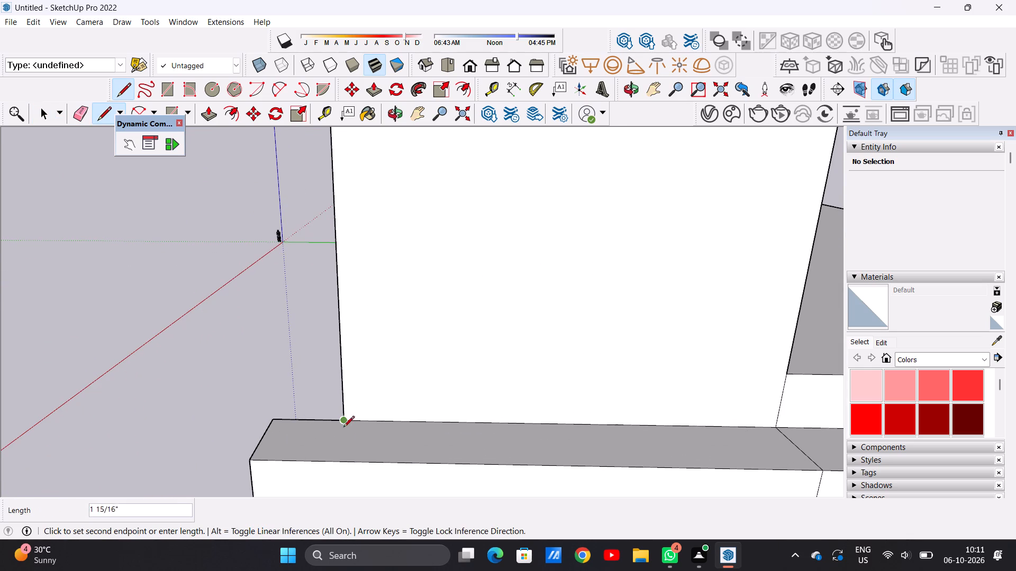
{"action": "left_click", "coordinate": [327, 464]}
{"action": "key", "text": "space"}
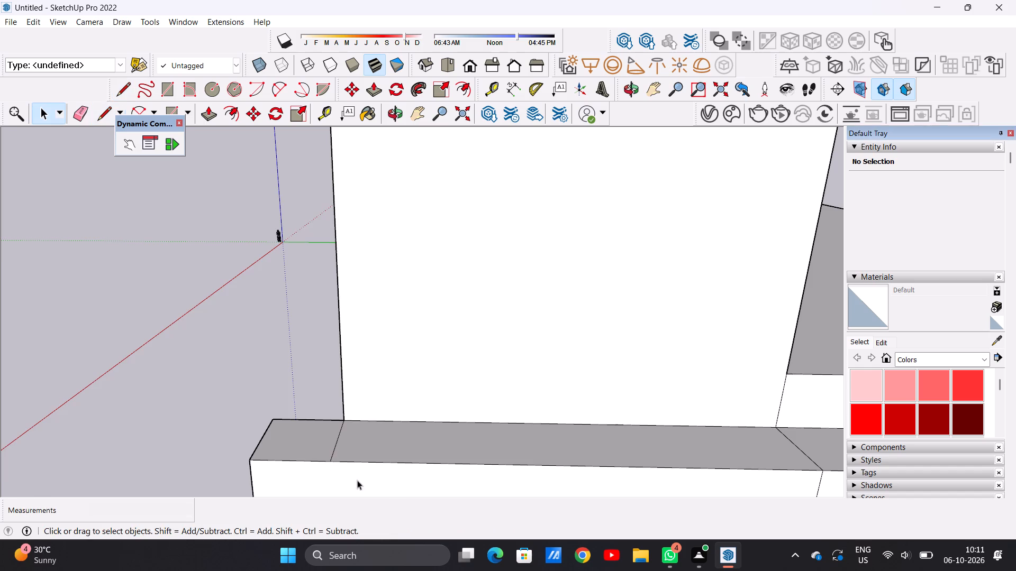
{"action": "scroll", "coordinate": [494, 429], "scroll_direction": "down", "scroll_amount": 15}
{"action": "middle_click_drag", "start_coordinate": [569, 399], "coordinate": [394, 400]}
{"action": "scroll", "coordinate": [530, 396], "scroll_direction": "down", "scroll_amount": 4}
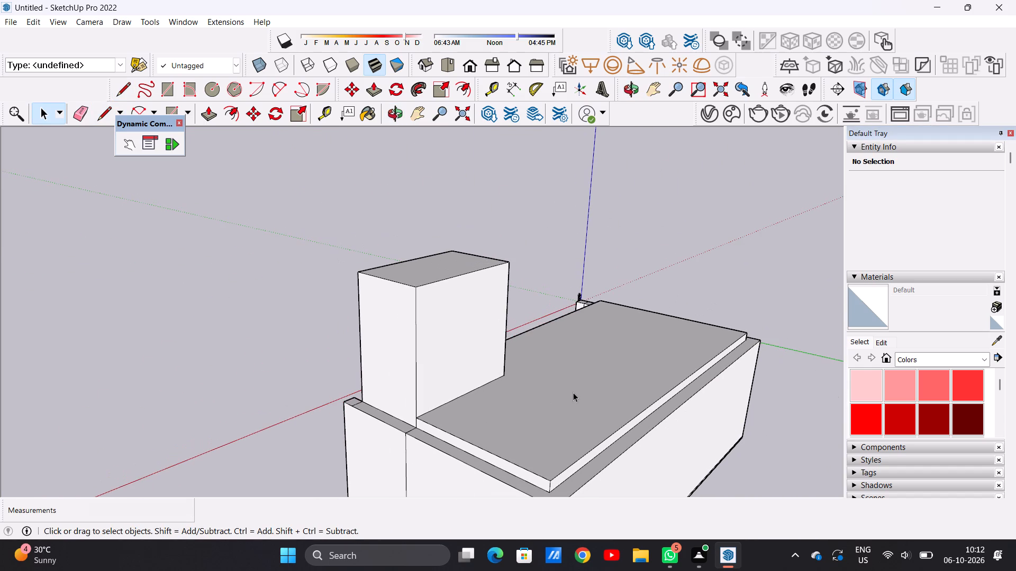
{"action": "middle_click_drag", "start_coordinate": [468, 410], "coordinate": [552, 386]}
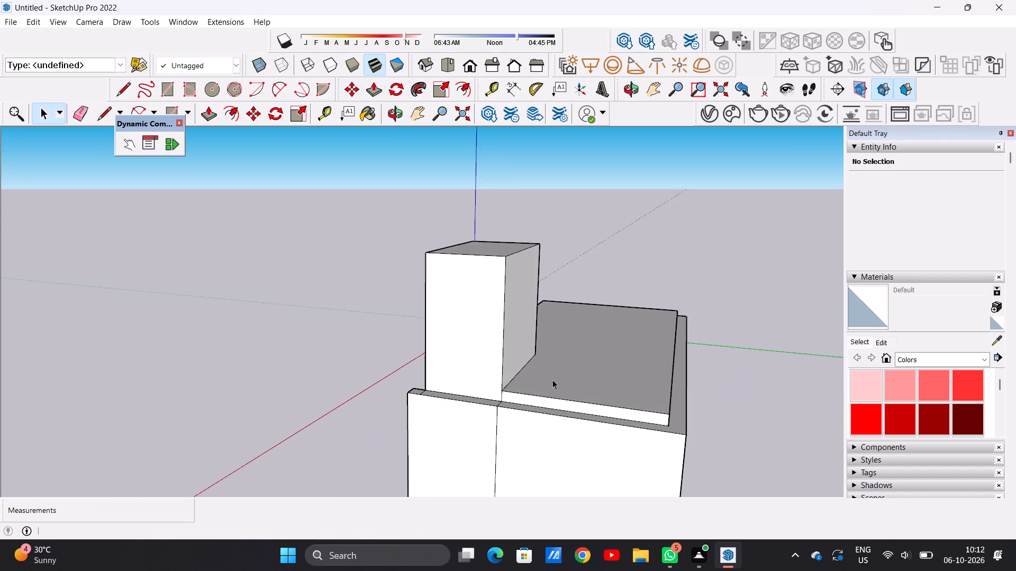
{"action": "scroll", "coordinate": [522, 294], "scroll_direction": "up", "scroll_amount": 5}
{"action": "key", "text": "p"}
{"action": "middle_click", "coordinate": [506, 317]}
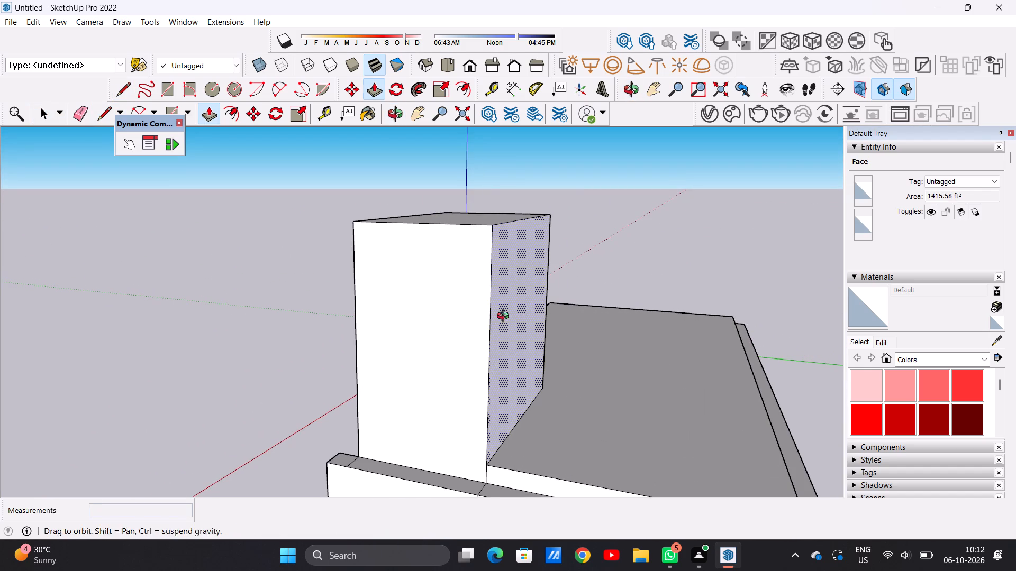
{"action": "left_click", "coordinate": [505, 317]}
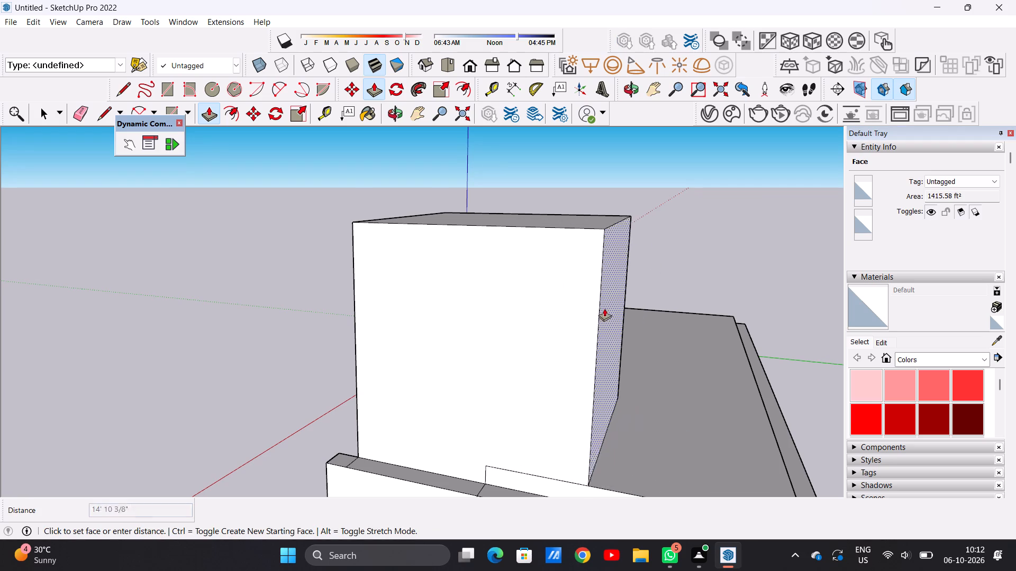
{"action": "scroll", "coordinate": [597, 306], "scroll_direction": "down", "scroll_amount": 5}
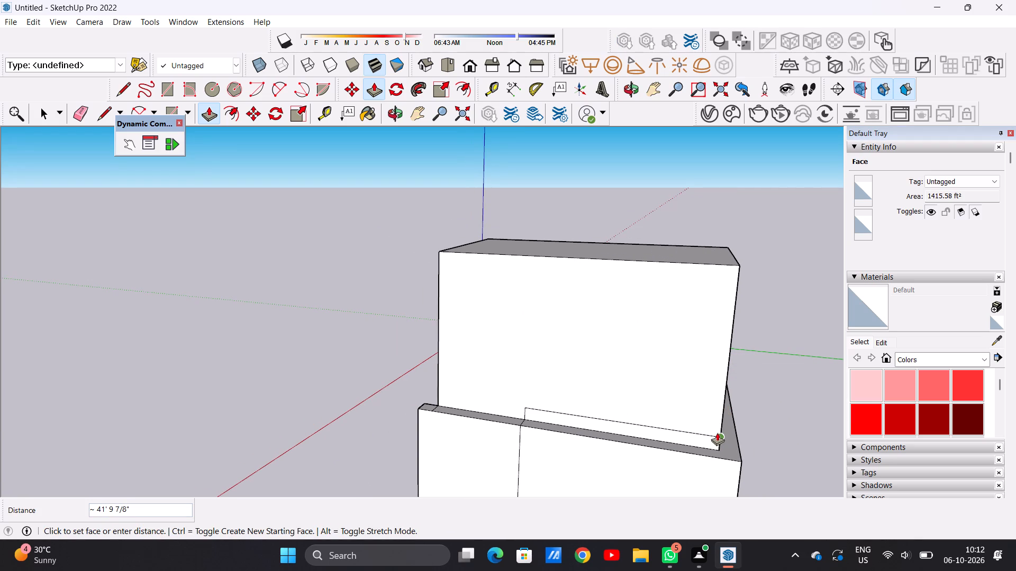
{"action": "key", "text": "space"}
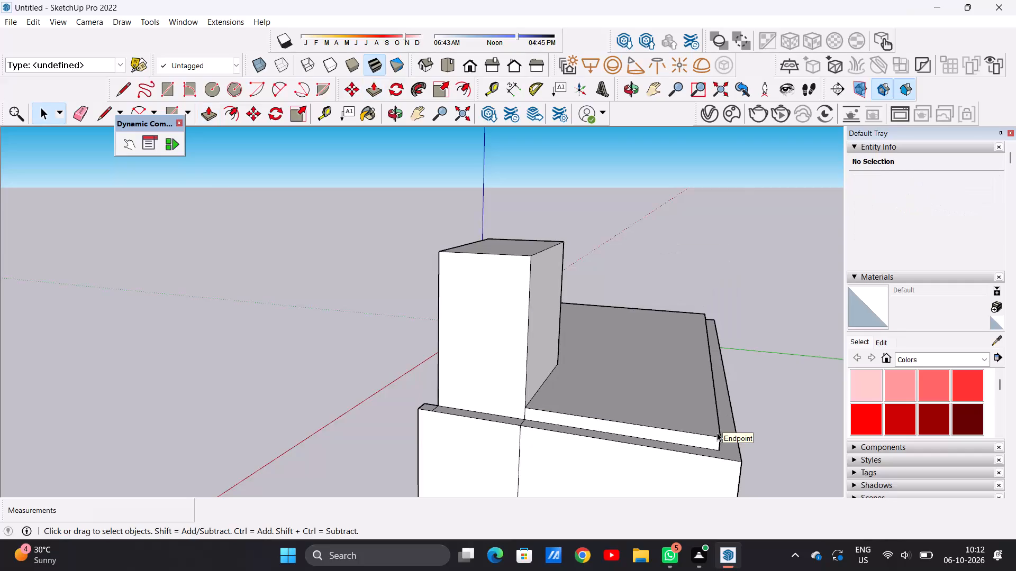
Examine the front elevation, tall block and roof slab from the front and from the end wall side.
{"action": "scroll", "coordinate": [608, 380], "scroll_direction": "down", "scroll_amount": 5}
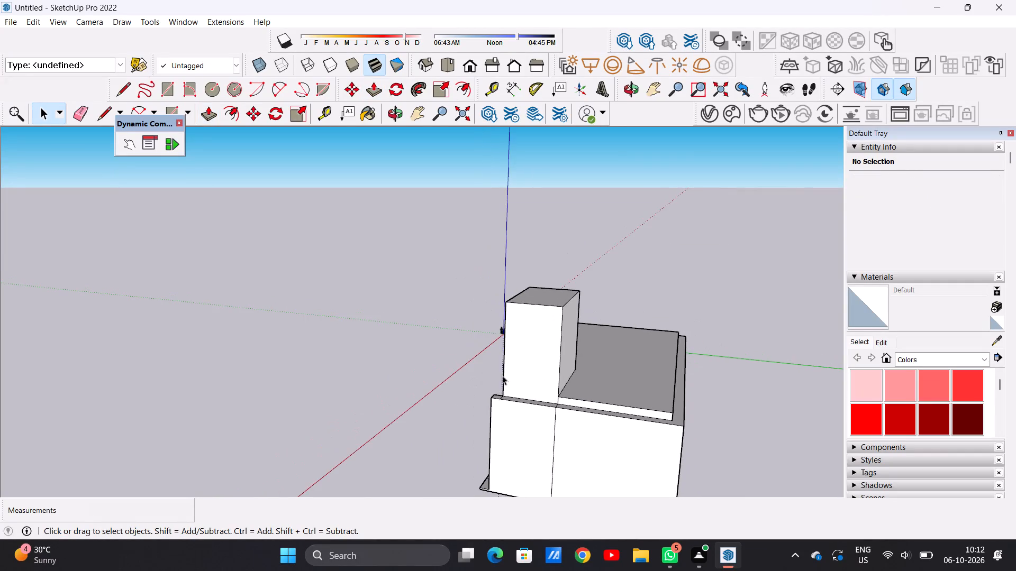
{"action": "middle_click_drag", "start_coordinate": [501, 375], "coordinate": [720, 364]}
{"action": "middle_click_drag", "start_coordinate": [548, 339], "coordinate": [701, 316]}
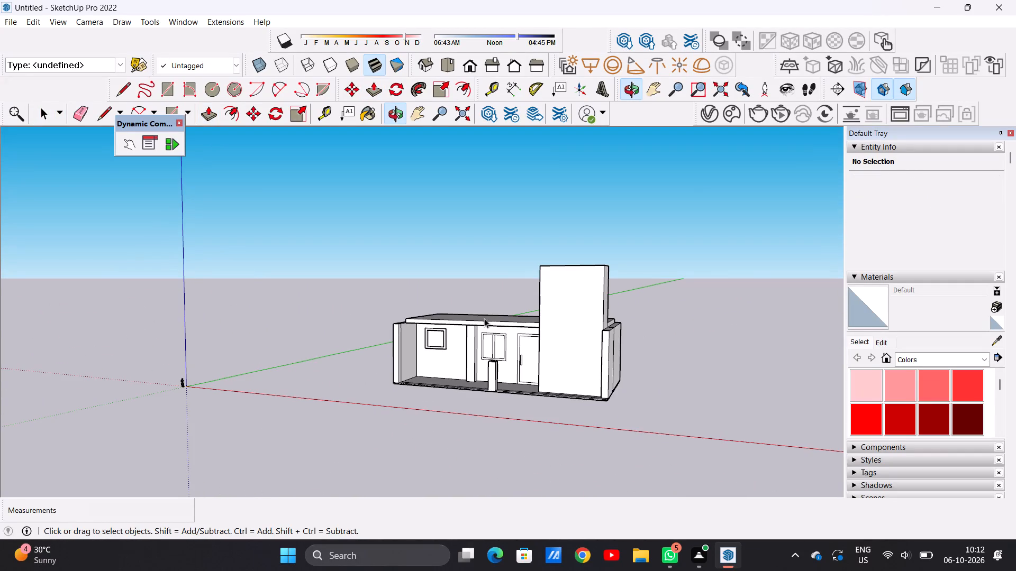
{"action": "middle_click_drag", "start_coordinate": [484, 318], "coordinate": [668, 310]}
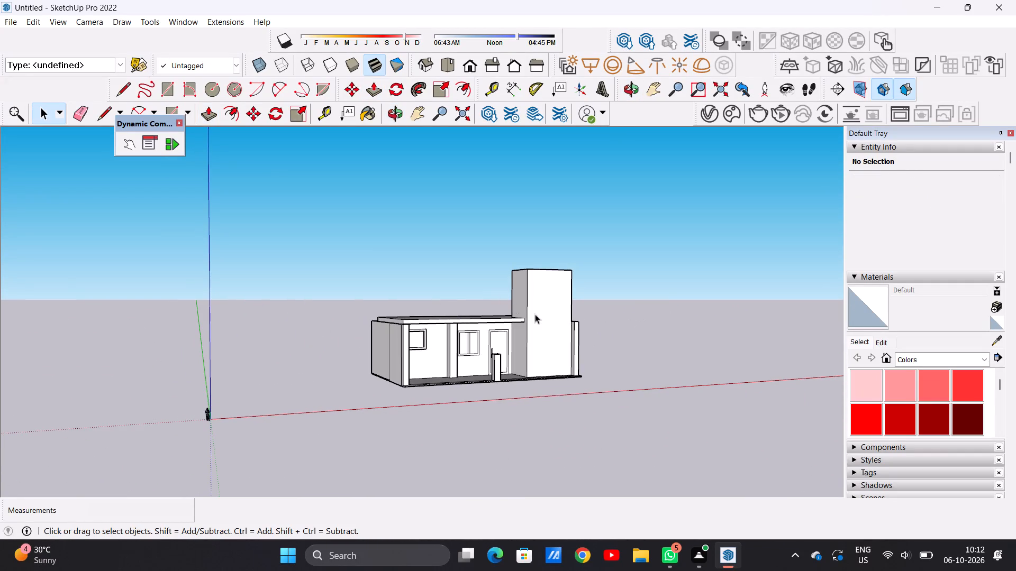
{"action": "scroll", "coordinate": [561, 297], "scroll_direction": "up", "scroll_amount": 5}
{"action": "middle_click_drag", "start_coordinate": [563, 293], "coordinate": [284, 348]}
{"action": "middle_click_drag", "start_coordinate": [457, 346], "coordinate": [264, 359]}
{"action": "scroll", "coordinate": [392, 320], "scroll_direction": "up", "scroll_amount": 4}
{"action": "scroll", "coordinate": [405, 315], "scroll_direction": "down", "scroll_amount": 12}
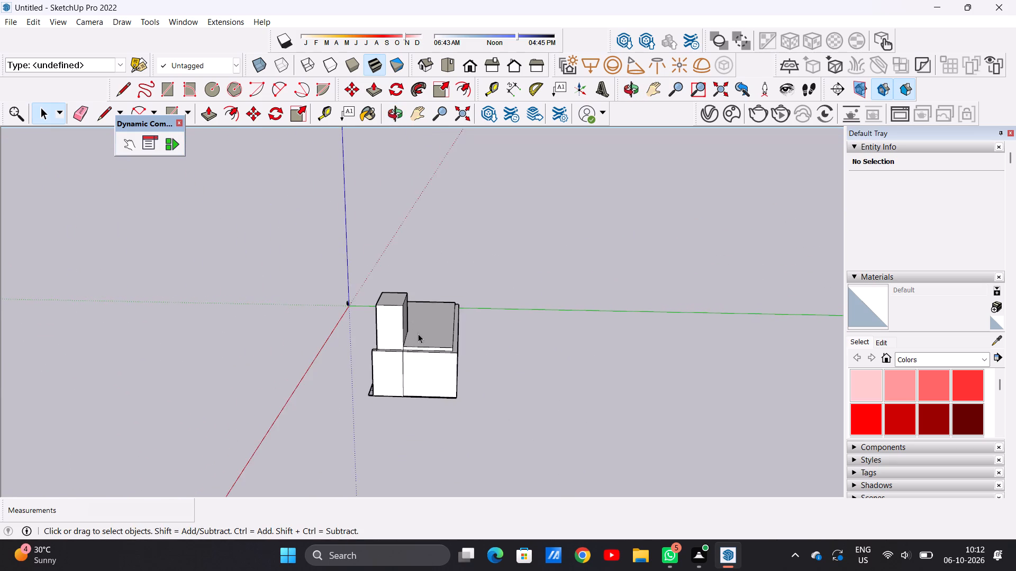
Push/Pull the perimeter wall's top face around the roof slab up by about 22' 3/4".
{"action": "scroll", "coordinate": [425, 335], "scroll_direction": "up", "scroll_amount": 13}
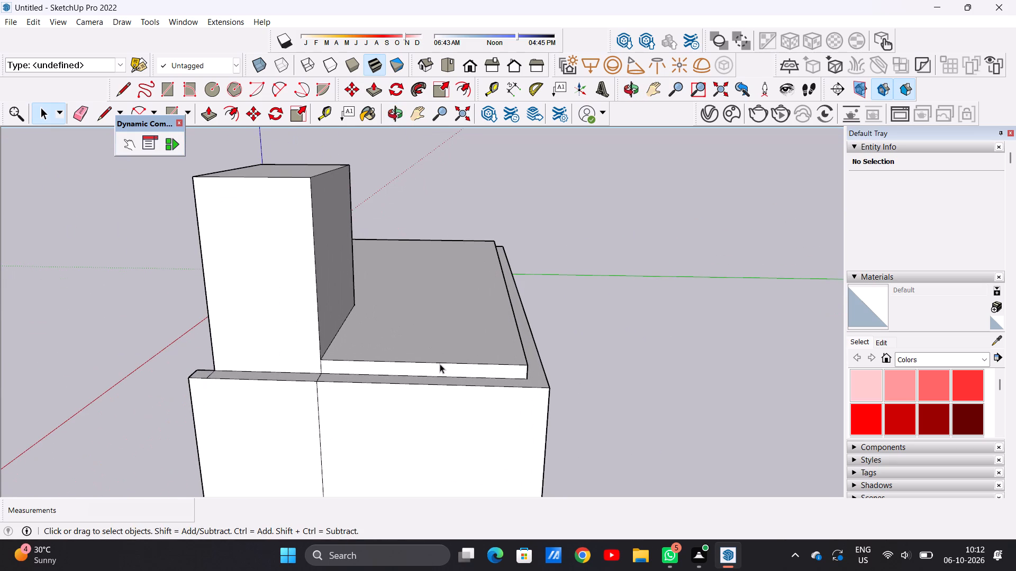
{"action": "key", "text": "p"}
{"action": "scroll", "coordinate": [502, 373], "scroll_direction": "up", "scroll_amount": 4}
{"action": "left_click", "coordinate": [550, 380]}
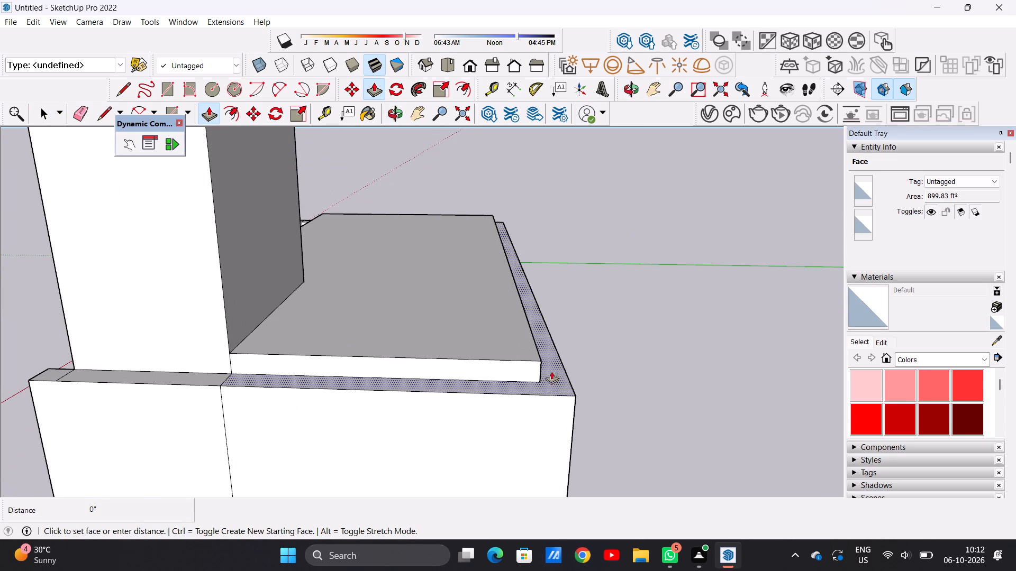
{"action": "scroll", "coordinate": [578, 229], "scroll_direction": "down", "scroll_amount": 19}
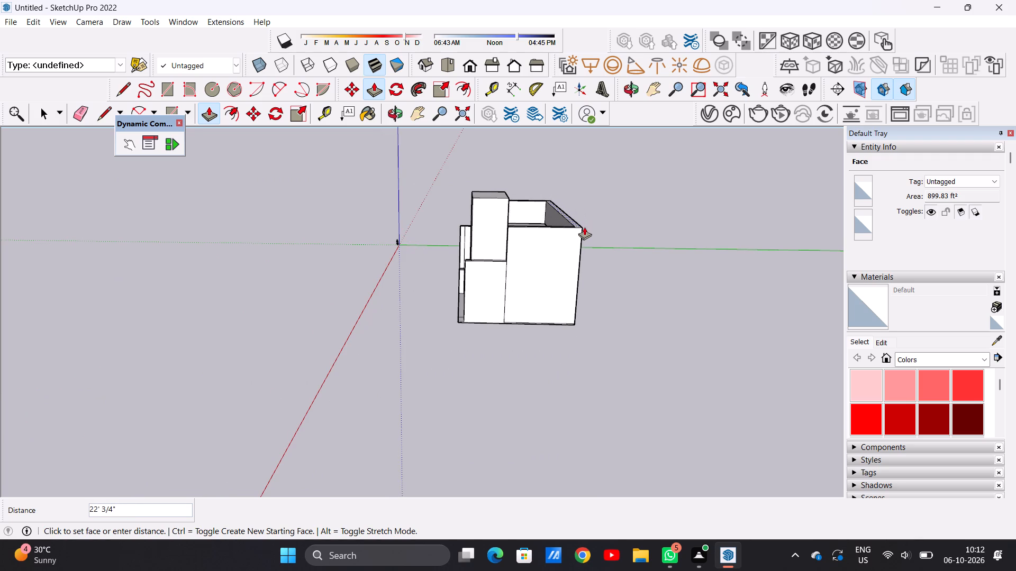
{"action": "left_click", "coordinate": [584, 227]}
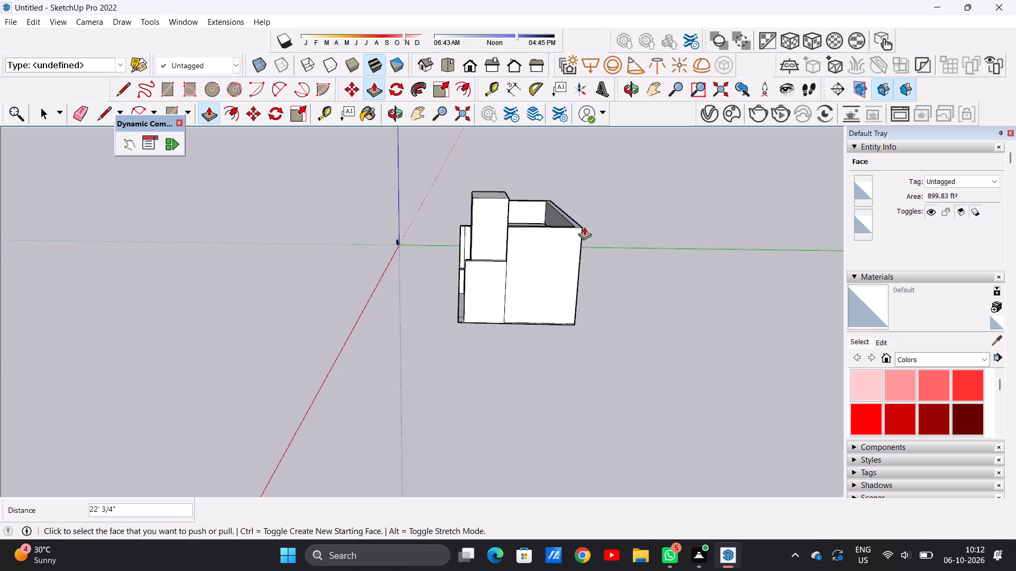
{"action": "key", "text": "space"}
Extend the raised end wall's narrow vertical face forward about 22' 5 3/8" to the tall block's front corner.
{"action": "scroll", "coordinate": [488, 319], "scroll_direction": "down", "scroll_amount": 5}
{"action": "middle_click_drag", "start_coordinate": [440, 301], "coordinate": [651, 259]}
{"action": "middle_click_drag", "start_coordinate": [449, 258], "coordinate": [515, 262]}
{"action": "scroll", "coordinate": [496, 246], "scroll_direction": "up", "scroll_amount": 13}
{"action": "middle_click_drag", "start_coordinate": [521, 257], "coordinate": [402, 328]}
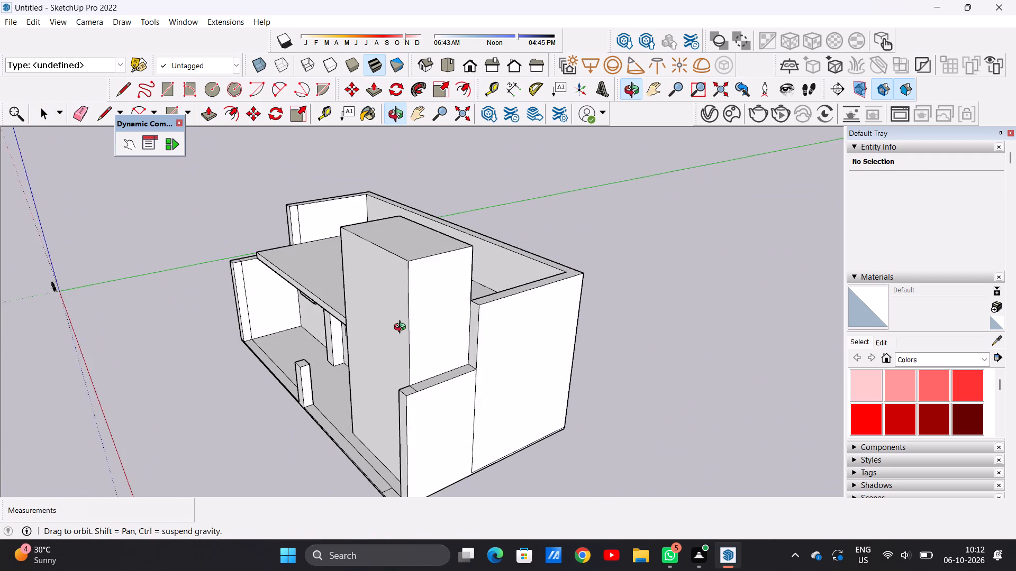
{"action": "middle_click_drag", "start_coordinate": [402, 328], "coordinate": [395, 328]}
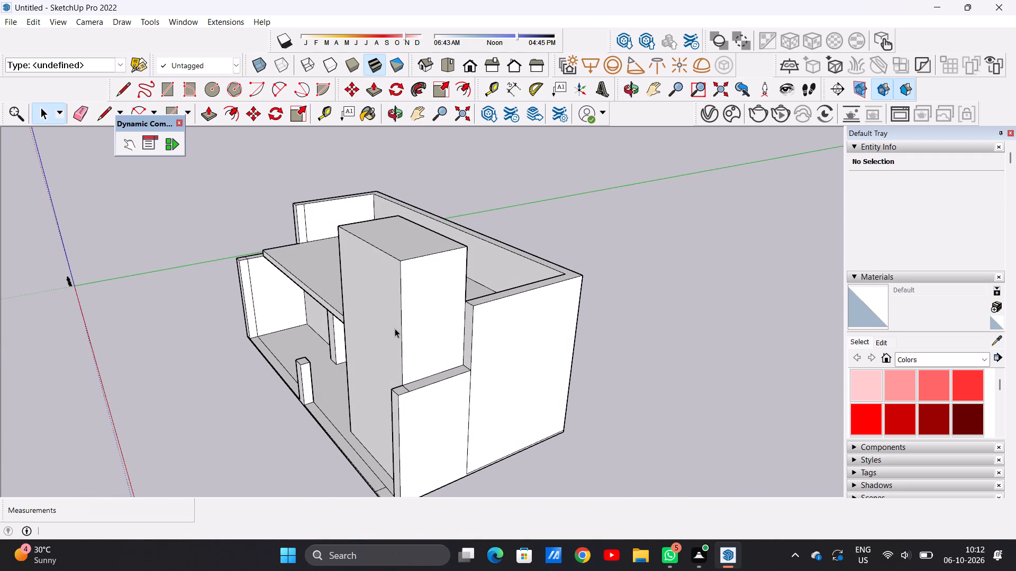
{"action": "middle_click_drag", "start_coordinate": [471, 330], "coordinate": [442, 332]}
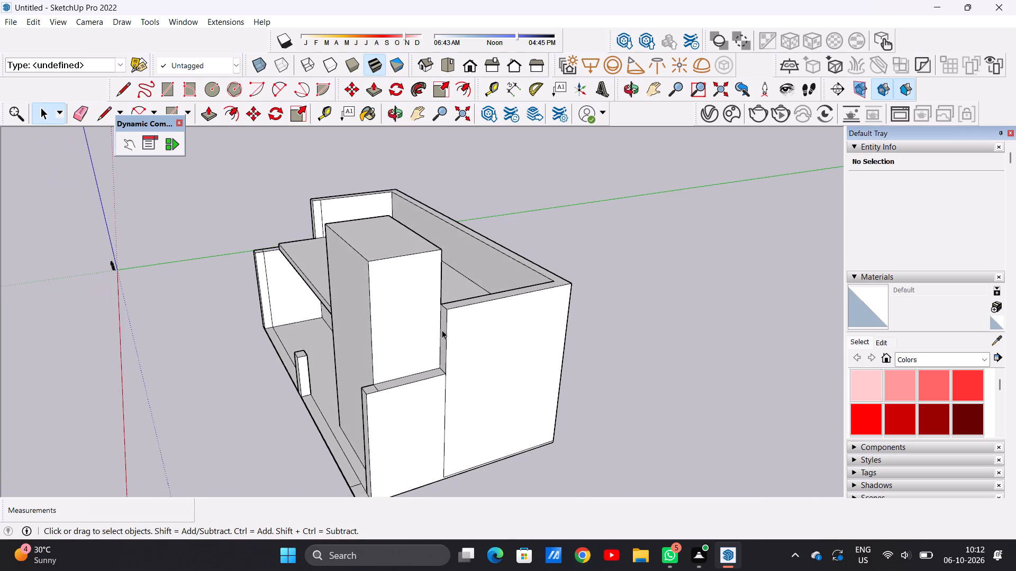
{"action": "scroll", "coordinate": [446, 321], "scroll_direction": "up", "scroll_amount": 4}
{"action": "scroll", "coordinate": [471, 317], "scroll_direction": "down", "scroll_amount": 6}
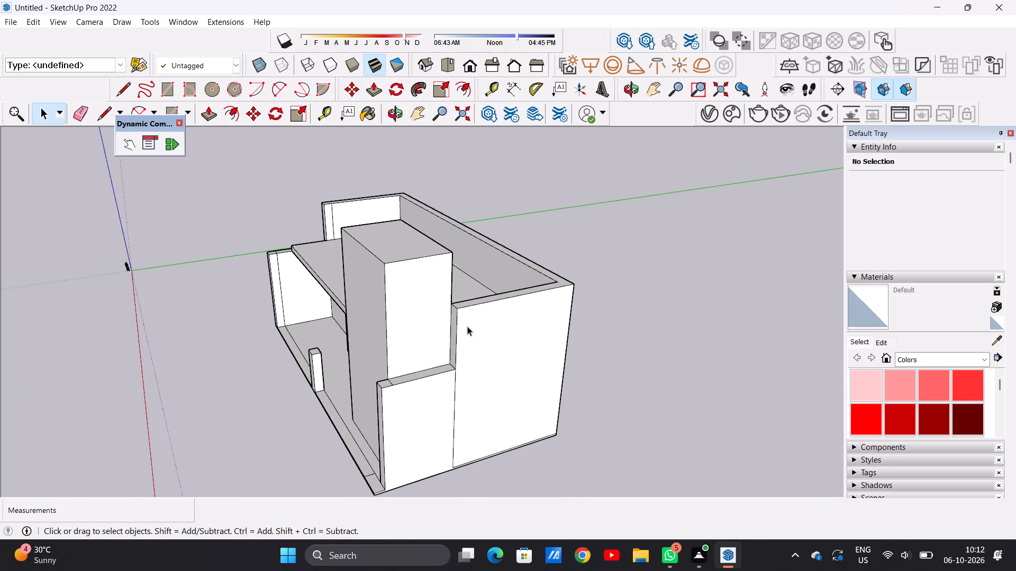
{"action": "scroll", "coordinate": [442, 338], "scroll_direction": "up", "scroll_amount": 7}
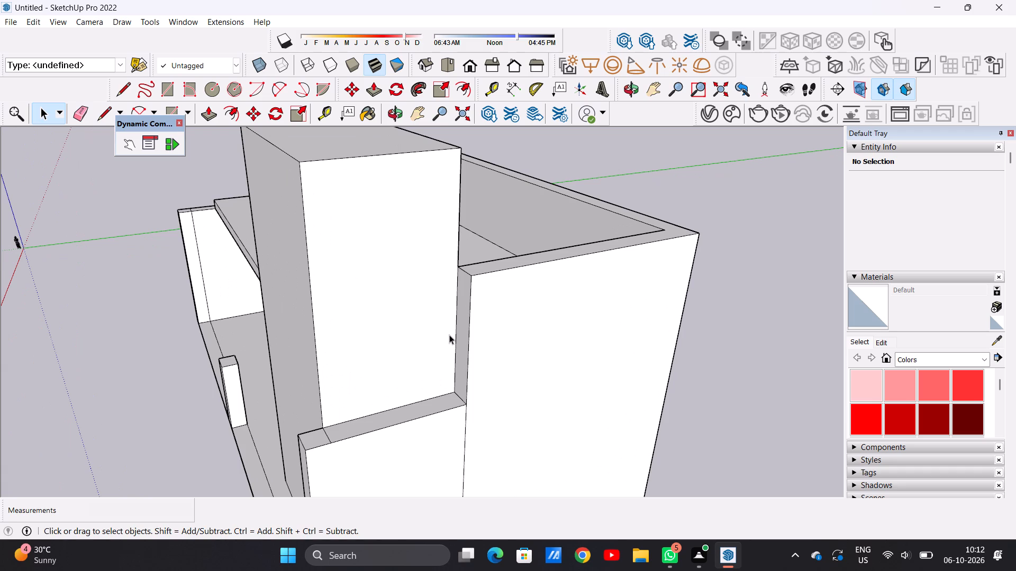
{"action": "key", "text": "p"}
{"action": "scroll", "coordinate": [455, 329], "scroll_direction": "up", "scroll_amount": 5}
{"action": "left_click", "coordinate": [465, 324]}
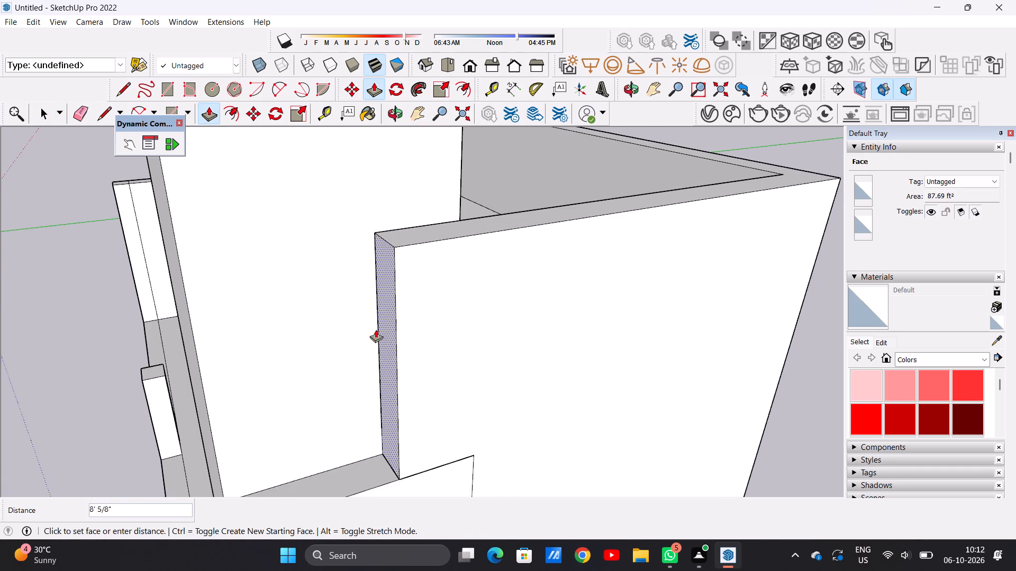
{"action": "scroll", "coordinate": [408, 324], "scroll_direction": "down", "scroll_amount": 6}
{"action": "scroll", "coordinate": [412, 321], "scroll_direction": "up", "scroll_amount": 1}
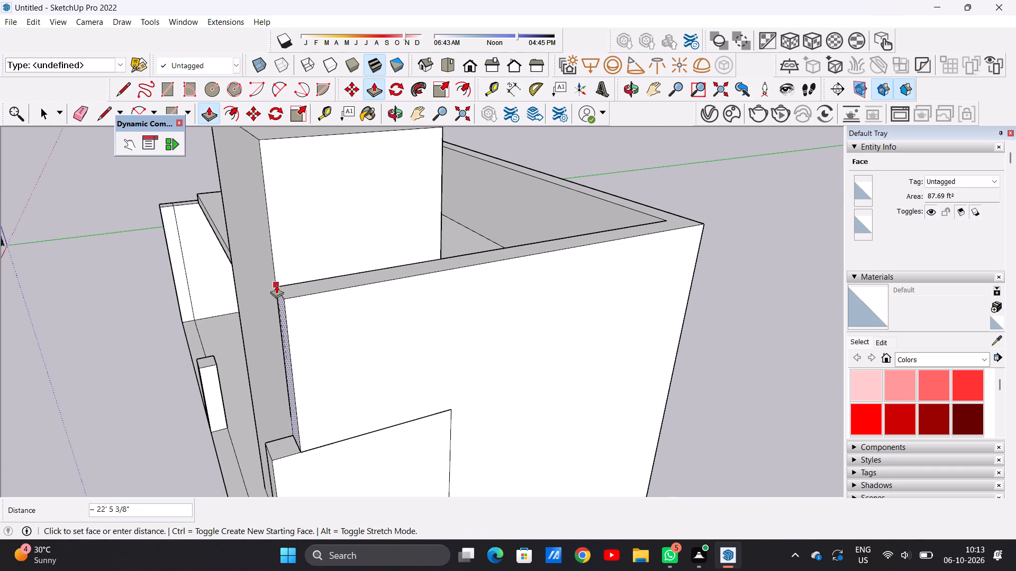
{"action": "left_click", "coordinate": [276, 285]}
{"action": "key", "text": "space"}
Examine the front elevation with the upper walls and tall block from the front and front corner.
{"action": "scroll", "coordinate": [444, 349], "scroll_direction": "down", "scroll_amount": 6}
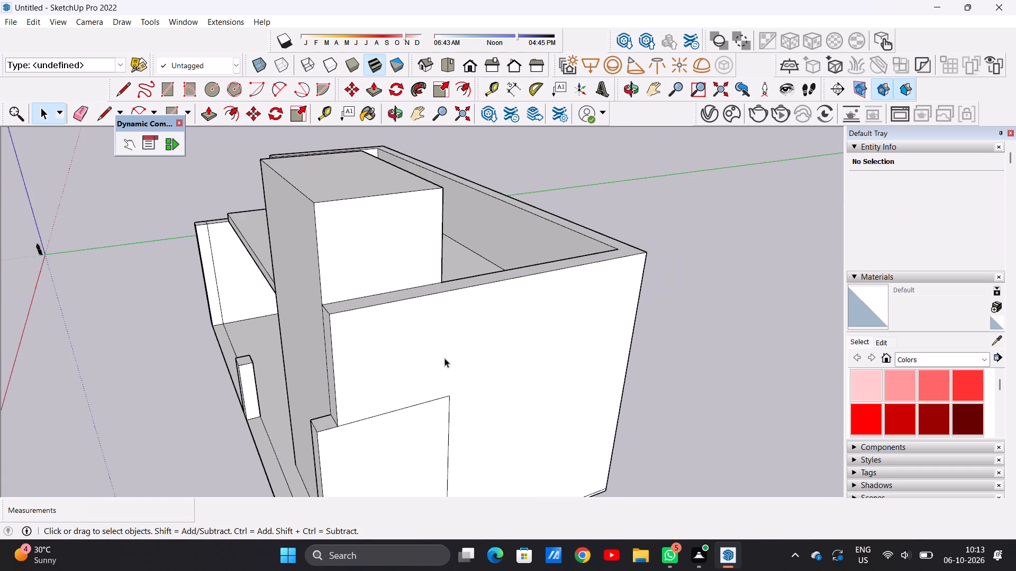
{"action": "scroll", "coordinate": [444, 358], "scroll_direction": "down", "scroll_amount": 2}
{"action": "middle_click_drag", "start_coordinate": [319, 344], "coordinate": [394, 306]}
{"action": "scroll", "coordinate": [400, 312], "scroll_direction": "down", "scroll_amount": 3}
{"action": "middle_click_drag", "start_coordinate": [393, 305], "coordinate": [531, 280]}
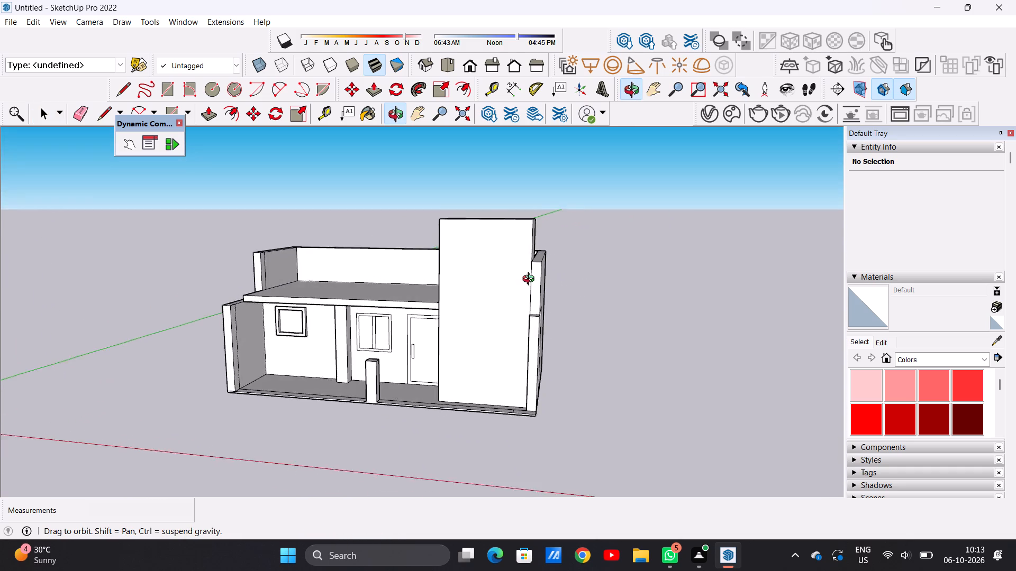
{"action": "middle_click_drag", "start_coordinate": [531, 280], "coordinate": [563, 270]}
{"action": "scroll", "coordinate": [475, 288], "scroll_direction": "down", "scroll_amount": 7}
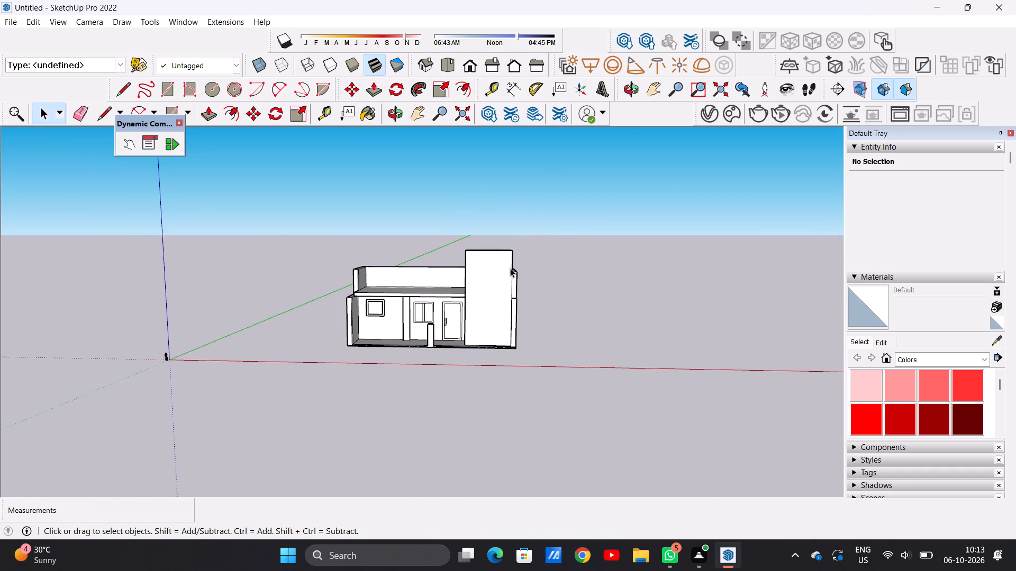
{"action": "scroll", "coordinate": [512, 265], "scroll_direction": "up", "scroll_amount": 6}
{"action": "scroll", "coordinate": [507, 268], "scroll_direction": "down", "scroll_amount": 4}
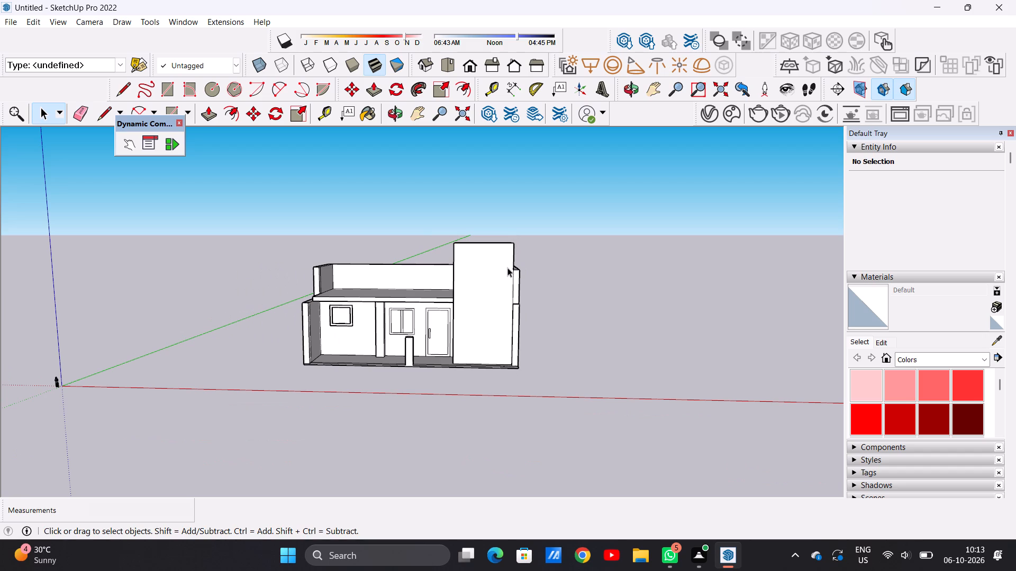
{"action": "scroll", "coordinate": [511, 268], "scroll_direction": "down", "scroll_amount": 2}
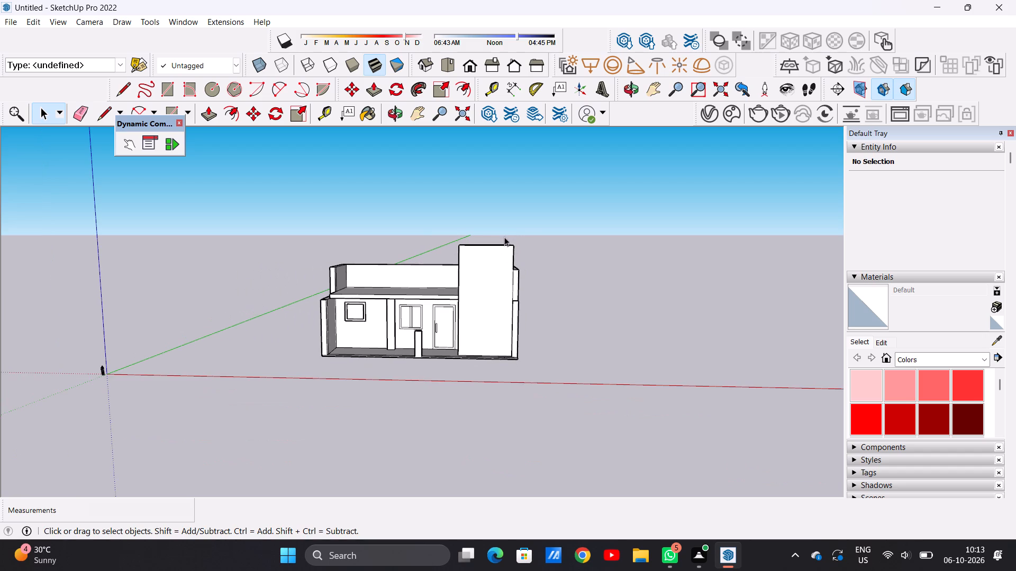
Push/Pull the tall block's top face up by about 10' 11 3/16".
{"action": "middle_click_drag", "start_coordinate": [530, 240], "coordinate": [387, 348]}
{"action": "scroll", "coordinate": [478, 271], "scroll_direction": "up", "scroll_amount": 12}
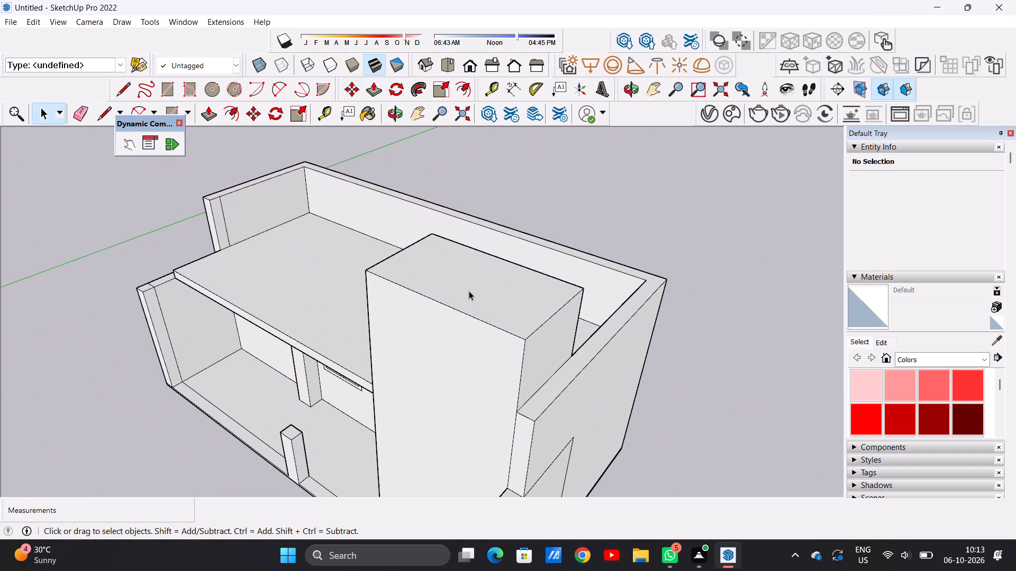
{"action": "key", "text": "p"}
{"action": "scroll", "coordinate": [467, 291], "scroll_direction": "up", "scroll_amount": 4}
{"action": "left_click", "coordinate": [469, 291]}
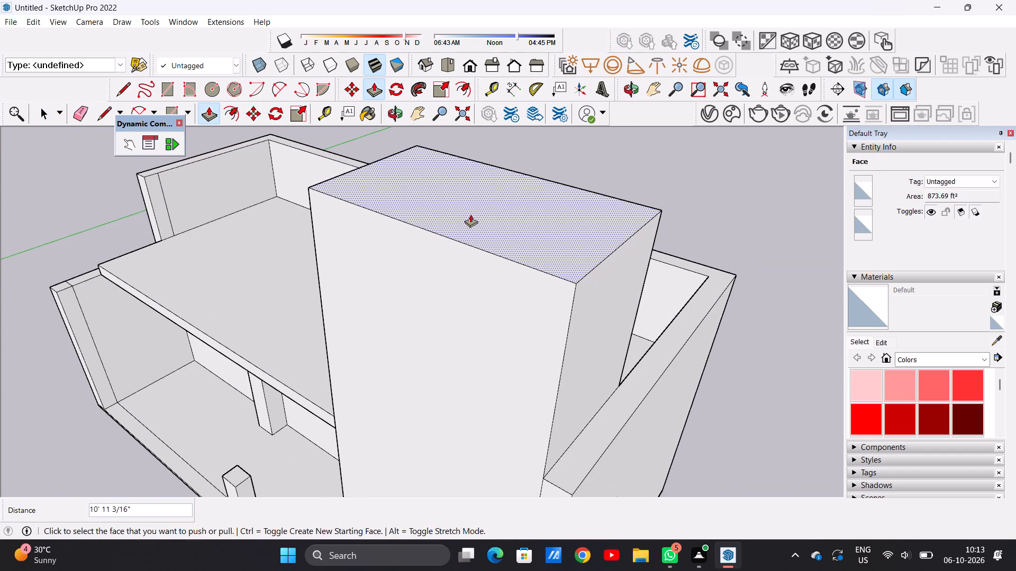
{"action": "left_click", "coordinate": [470, 214]}
{"action": "key", "text": "space"}
Examine the tall block's proportions against the upper walls from the front, the front corner and the end wall side.
{"action": "scroll", "coordinate": [513, 364], "scroll_direction": "down", "scroll_amount": 15}
{"action": "middle_click_drag", "start_coordinate": [396, 388], "coordinate": [451, 369]}
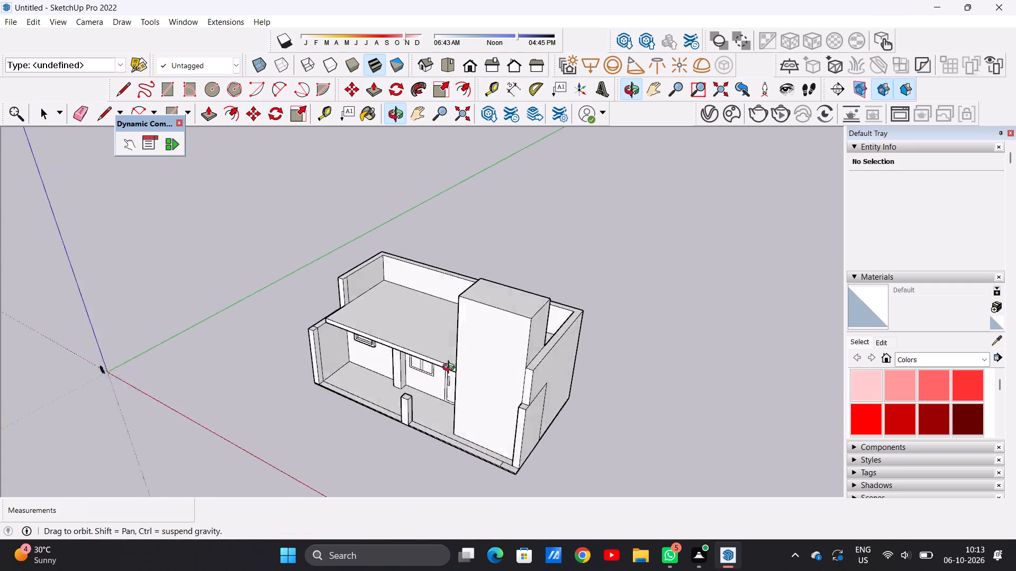
{"action": "middle_click_drag", "start_coordinate": [451, 369], "coordinate": [536, 256]}
{"action": "middle_click_drag", "start_coordinate": [414, 314], "coordinate": [473, 314]}
{"action": "middle_click_drag", "start_coordinate": [486, 344], "coordinate": [486, 345]}
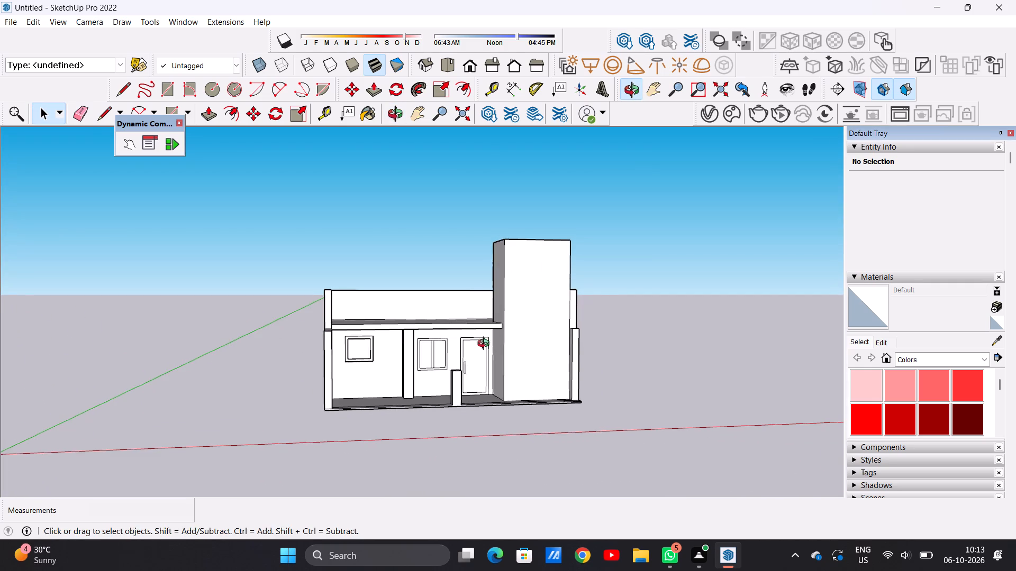
{"action": "middle_click_drag", "start_coordinate": [486, 345], "coordinate": [455, 342]}
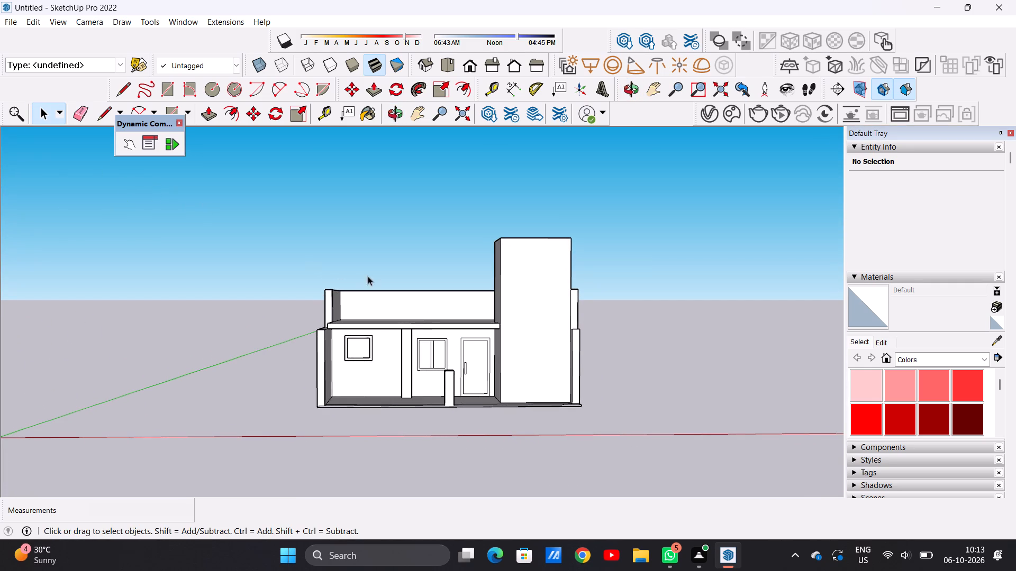
{"action": "scroll", "coordinate": [387, 345], "scroll_direction": "down", "scroll_amount": 5}
{"action": "scroll", "coordinate": [406, 338], "scroll_direction": "up", "scroll_amount": 7}
{"action": "middle_click_drag", "start_coordinate": [459, 342], "coordinate": [272, 360]}
{"action": "scroll", "coordinate": [459, 342], "scroll_direction": "up", "scroll_amount": 1}
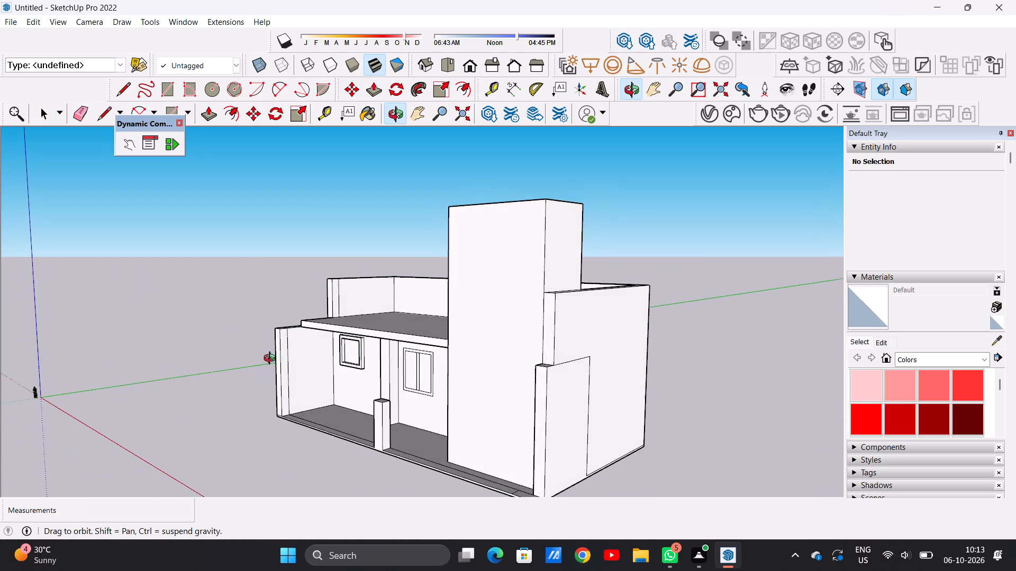
{"action": "middle_click_drag", "start_coordinate": [272, 360], "coordinate": [271, 365]}
{"action": "scroll", "coordinate": [368, 335], "scroll_direction": "down", "scroll_amount": 6}
{"action": "middle_click_drag", "start_coordinate": [497, 324], "coordinate": [392, 353]}
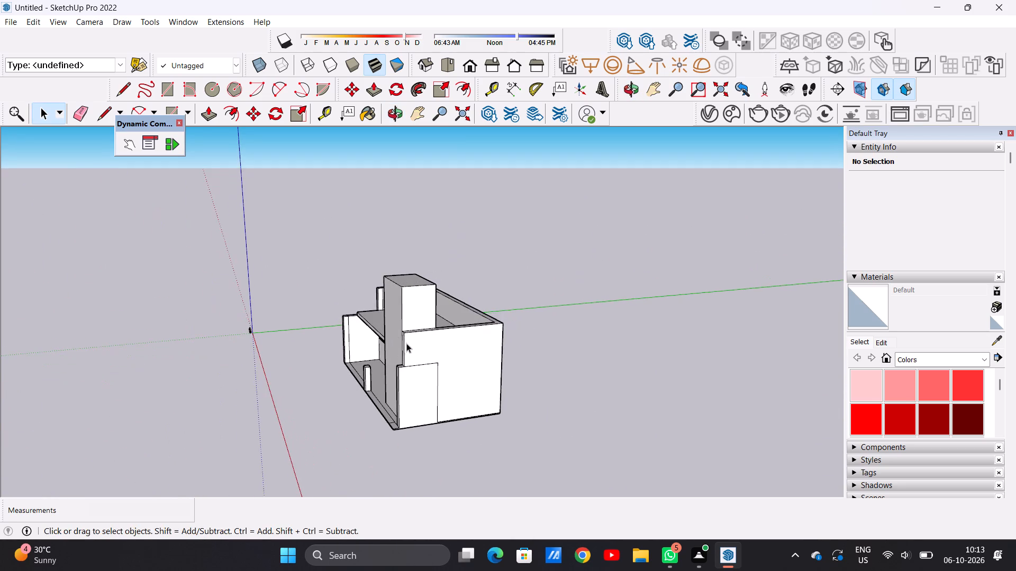
{"action": "scroll", "coordinate": [408, 345], "scroll_direction": "up", "scroll_amount": 12}
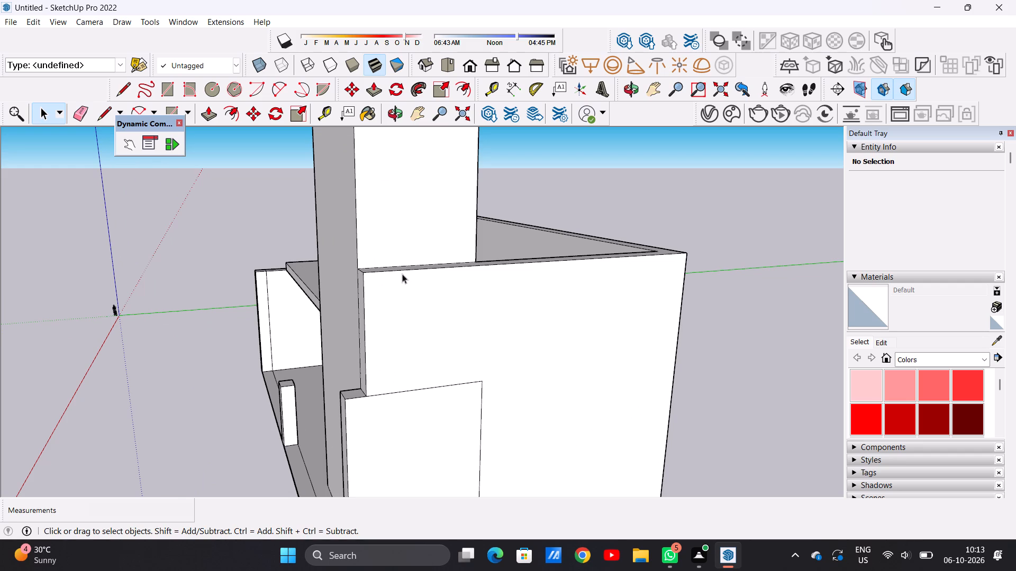
Examine the junction between the tall block and the stepped end wall from the front corner and the side.
{"action": "scroll", "coordinate": [416, 334], "scroll_direction": "down", "scroll_amount": 7}
{"action": "middle_click_drag", "start_coordinate": [388, 320], "coordinate": [526, 312]}
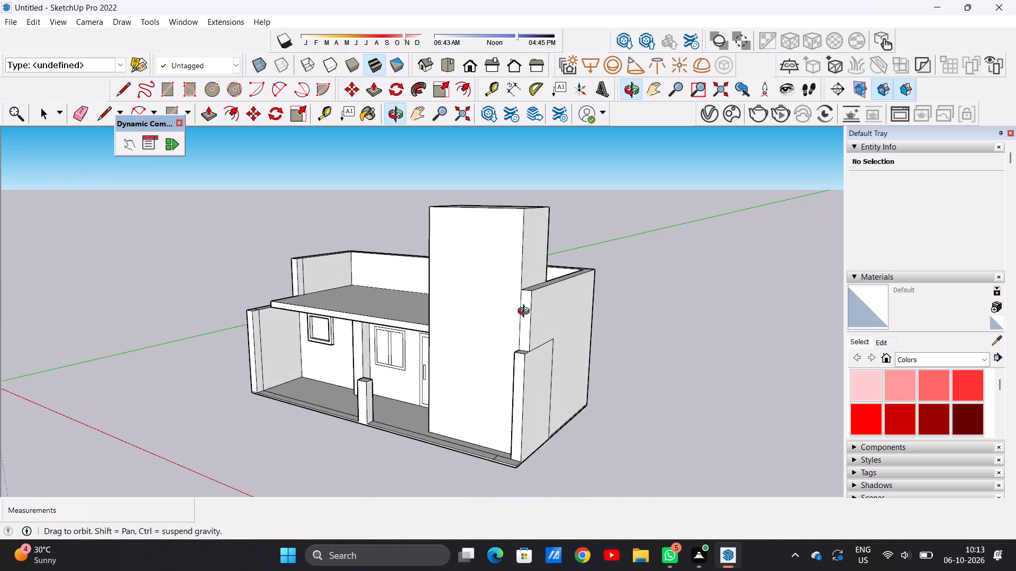
{"action": "middle_click_drag", "start_coordinate": [526, 312], "coordinate": [396, 304]}
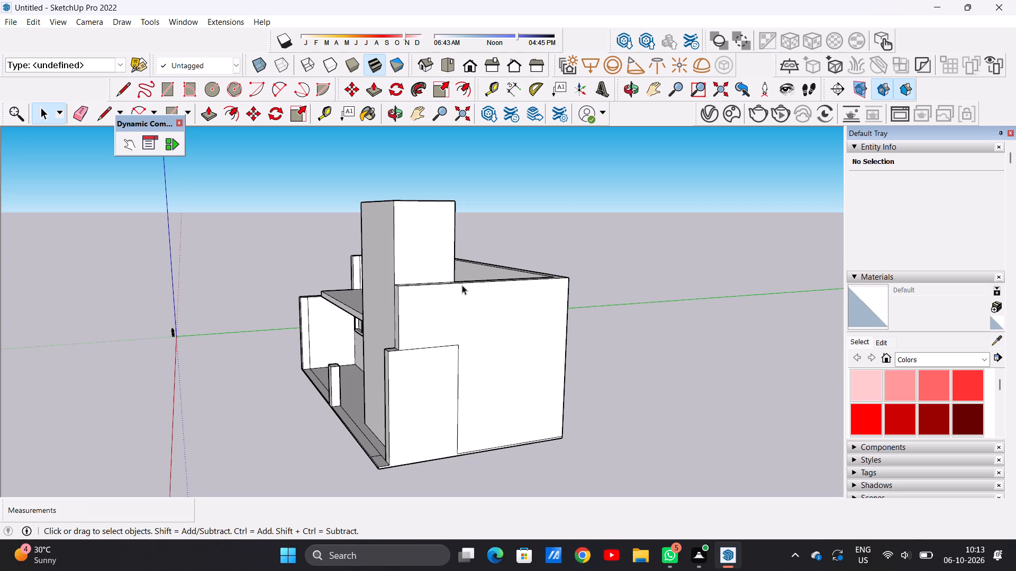
{"action": "scroll", "coordinate": [462, 285], "scroll_direction": "down", "scroll_amount": 16}
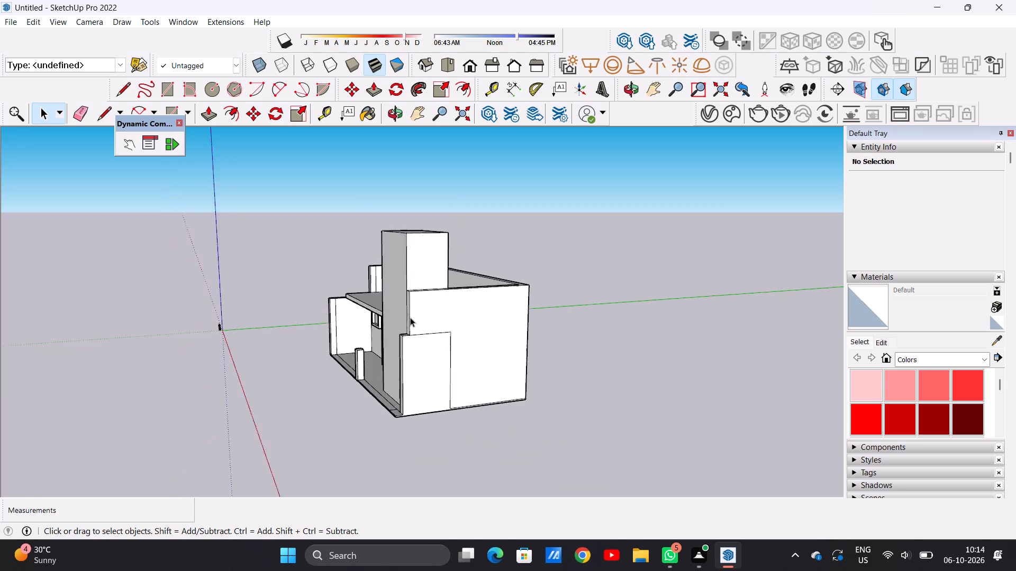
{"action": "scroll", "coordinate": [410, 317], "scroll_direction": "down", "scroll_amount": 2}
{"action": "scroll", "coordinate": [420, 314], "scroll_direction": "up", "scroll_amount": 10}
{"action": "middle_click_drag", "start_coordinate": [490, 324], "coordinate": [433, 323]}
{"action": "scroll", "coordinate": [436, 324], "scroll_direction": "down", "scroll_amount": 5}
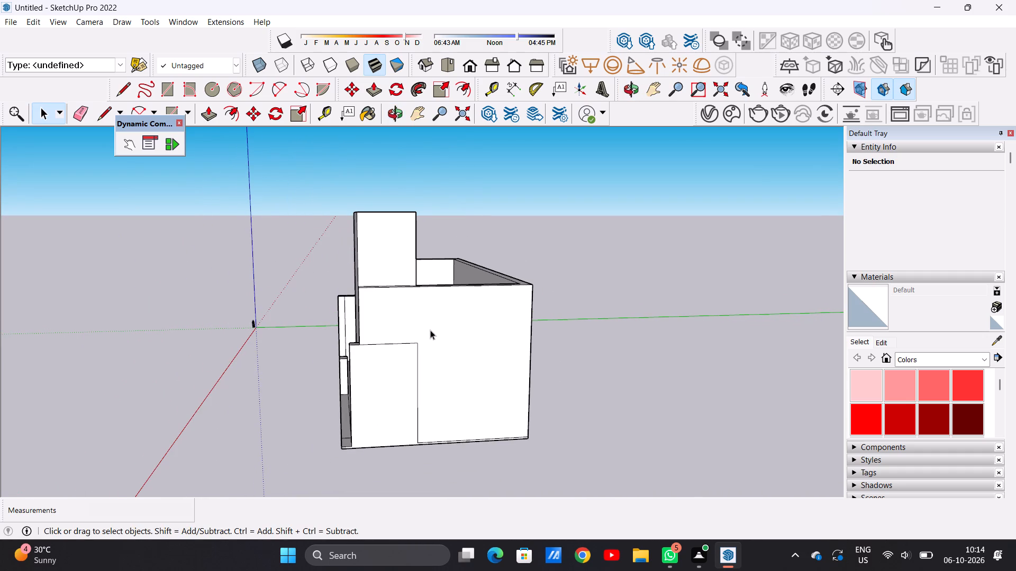
{"action": "scroll", "coordinate": [430, 330], "scroll_direction": "up", "scroll_amount": 1}
{"action": "middle_click_drag", "start_coordinate": [380, 331], "coordinate": [656, 328]}
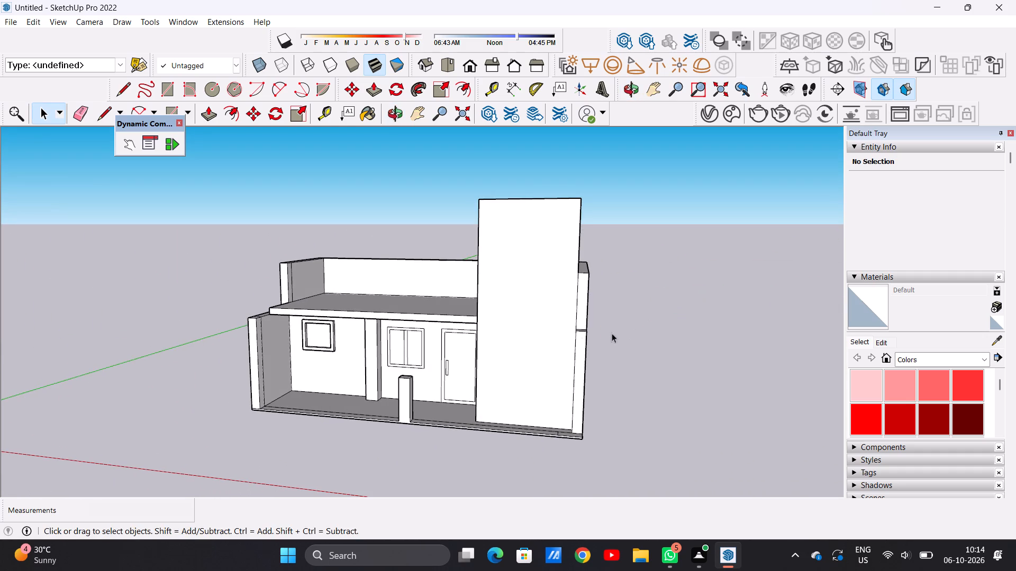
{"action": "middle_click_drag", "start_coordinate": [612, 333], "coordinate": [370, 343]}
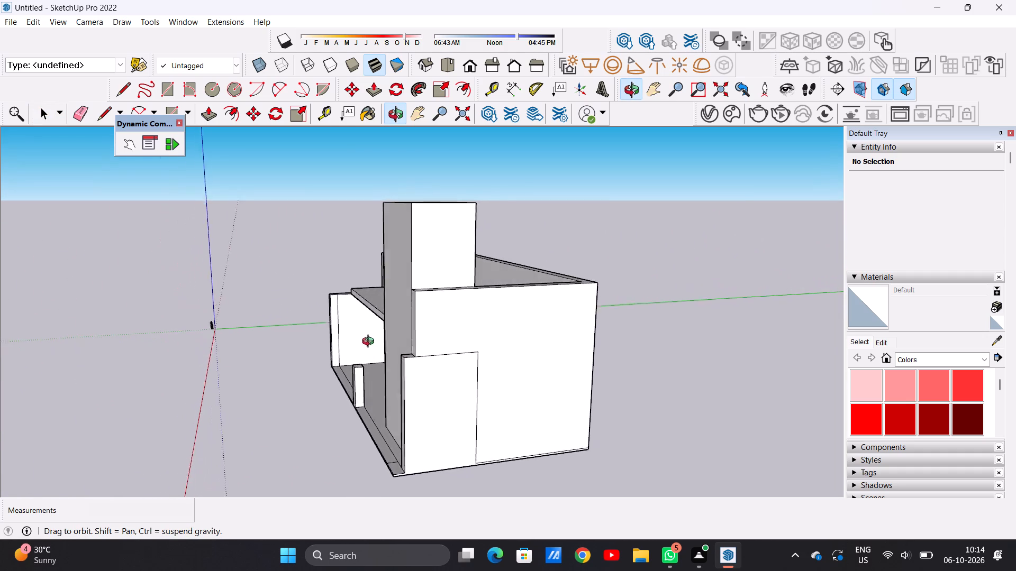
{"action": "middle_click_drag", "start_coordinate": [370, 343], "coordinate": [338, 340]}
{"action": "scroll", "coordinate": [405, 318], "scroll_direction": "up", "scroll_amount": 2}
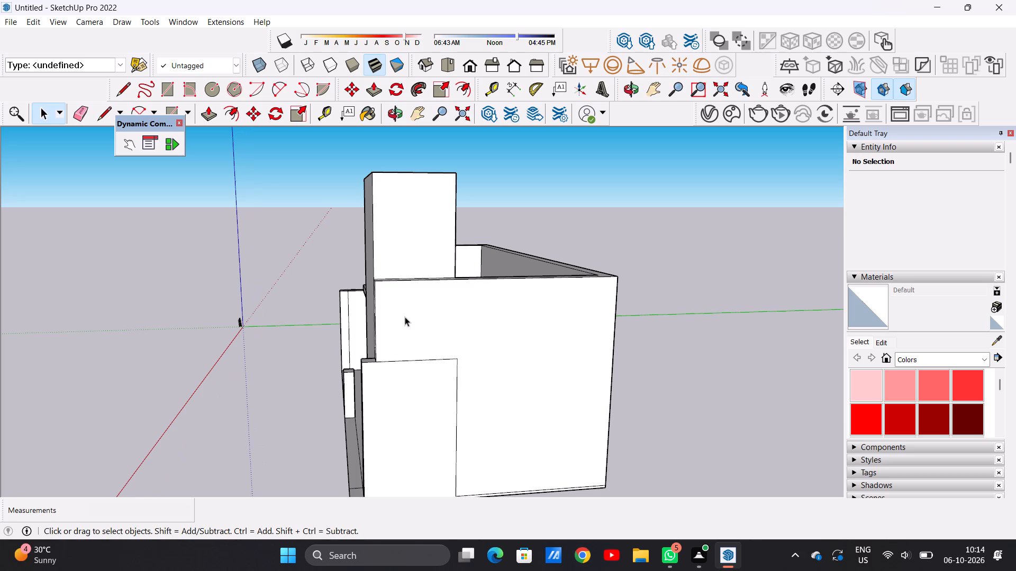
Erase the vertical and horizontal seam lines outlining the lower rectangle on the outer face of the end wall beside the tall block.
{"action": "scroll", "coordinate": [431, 311], "scroll_direction": "down", "scroll_amount": 3}
{"action": "middle_click_drag", "start_coordinate": [466, 326], "coordinate": [409, 330]}
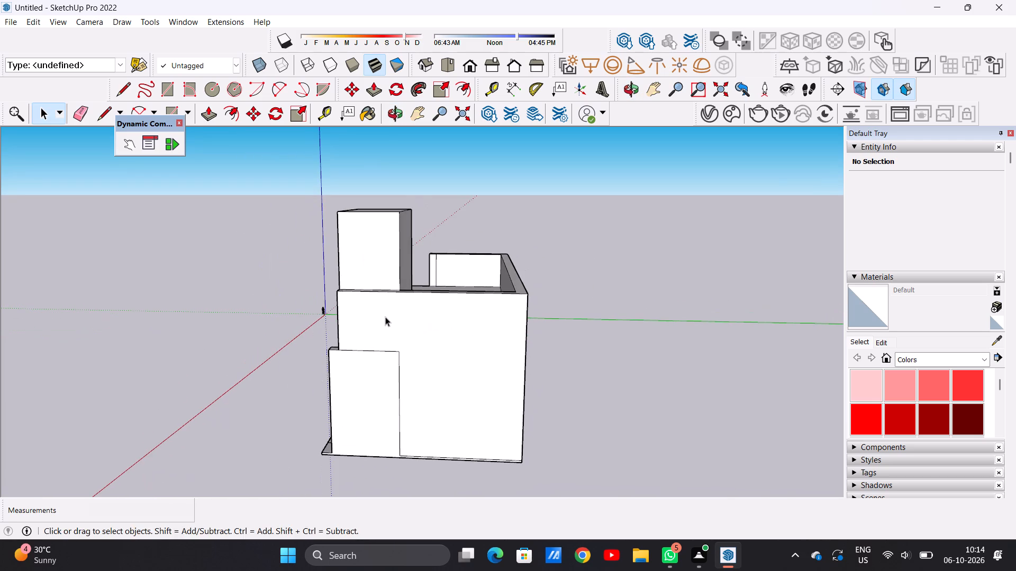
{"action": "middle_click_drag", "start_coordinate": [370, 312], "coordinate": [429, 325]}
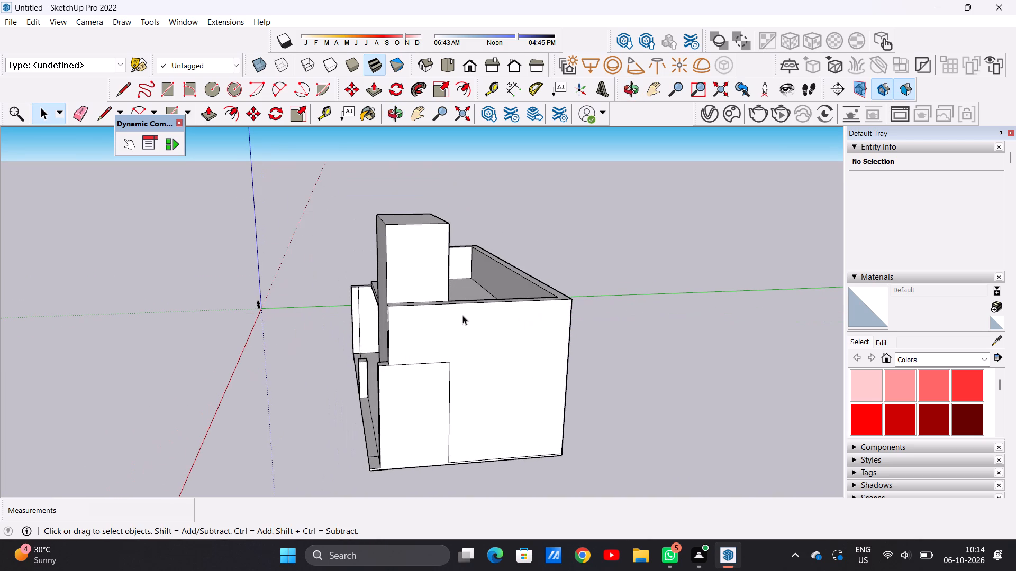
{"action": "middle_click_drag", "start_coordinate": [453, 320], "coordinate": [436, 312]}
{"action": "scroll", "coordinate": [429, 309], "scroll_direction": "up", "scroll_amount": 3}
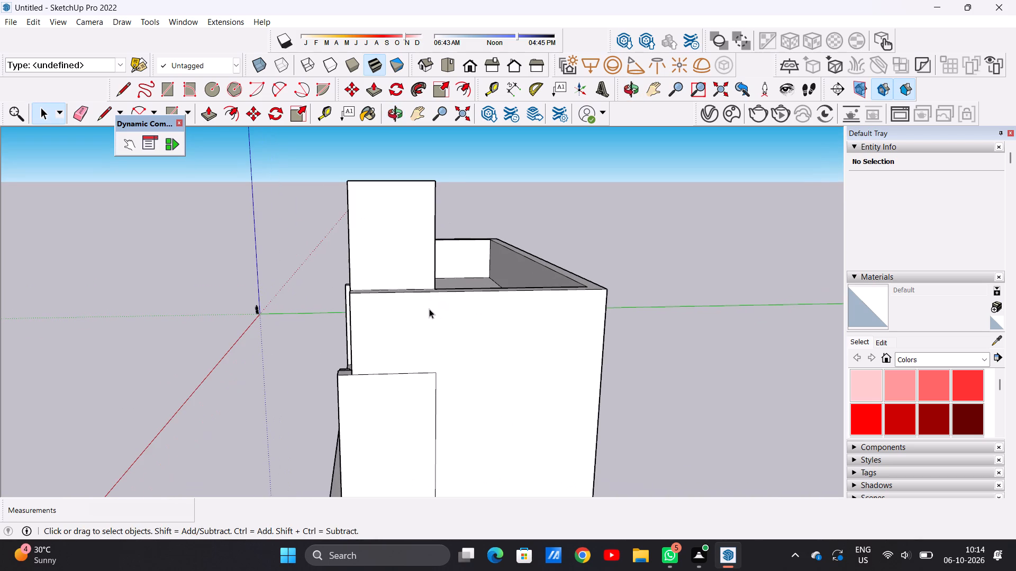
{"action": "scroll", "coordinate": [434, 369], "scroll_direction": "down", "scroll_amount": 9}
{"action": "scroll", "coordinate": [445, 399], "scroll_direction": "up", "scroll_amount": 4}
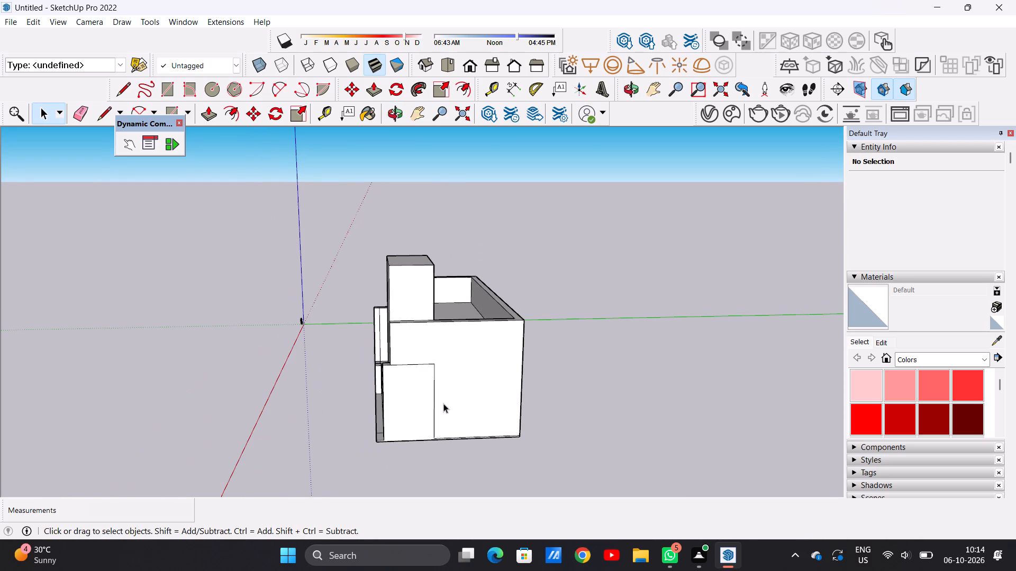
{"action": "key", "text": "e"}
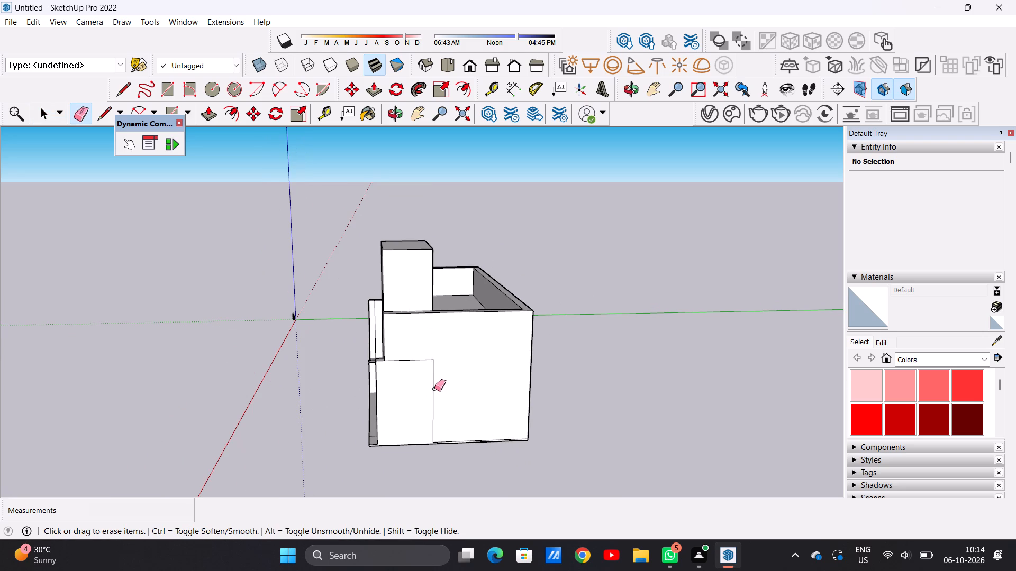
{"action": "left_click", "coordinate": [434, 389]}
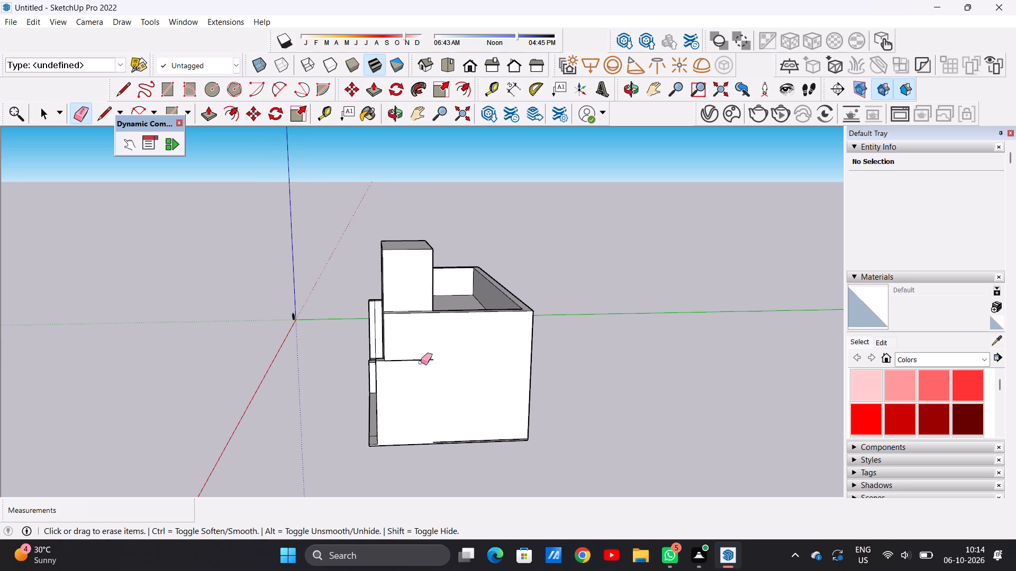
{"action": "left_click", "coordinate": [421, 361]}
Erase the leftover seam line along the base of the same end wall's outer face.
{"action": "scroll", "coordinate": [443, 385], "scroll_direction": "down", "scroll_amount": 6}
{"action": "middle_click_drag", "start_coordinate": [376, 385], "coordinate": [638, 365]}
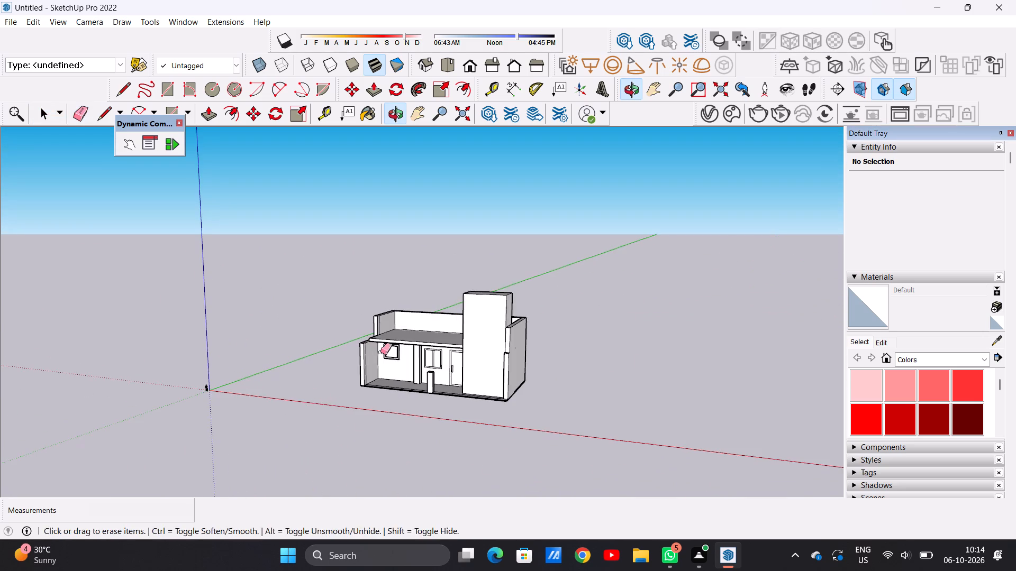
{"action": "middle_click_drag", "start_coordinate": [376, 351], "coordinate": [253, 354]}
{"action": "middle_click_drag", "start_coordinate": [502, 413], "coordinate": [493, 411]}
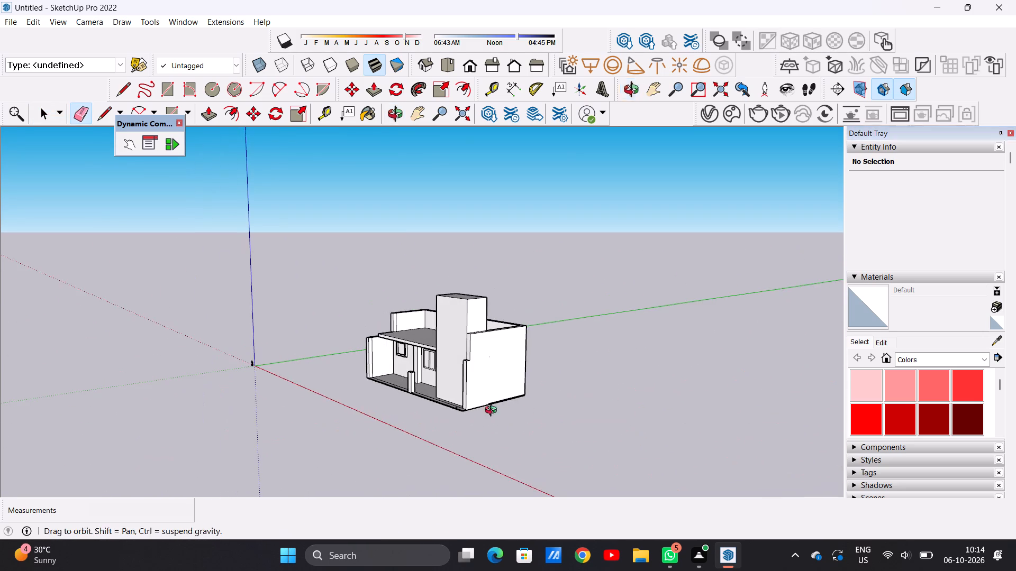
{"action": "middle_click_drag", "start_coordinate": [493, 411], "coordinate": [433, 409]}
{"action": "scroll", "coordinate": [462, 410], "scroll_direction": "up", "scroll_amount": 17}
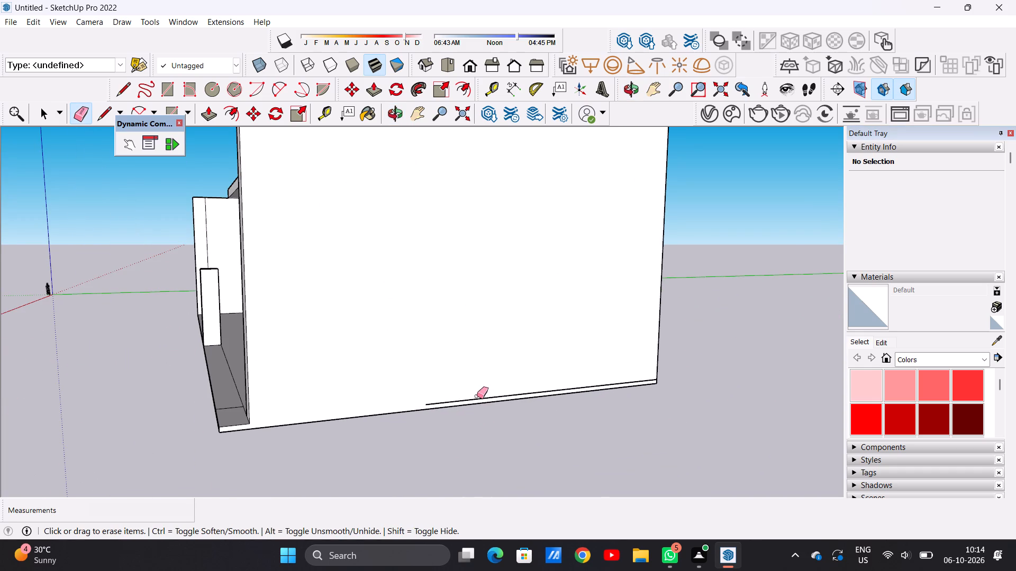
{"action": "left_click", "coordinate": [478, 398]}
{"action": "key", "text": "space"}
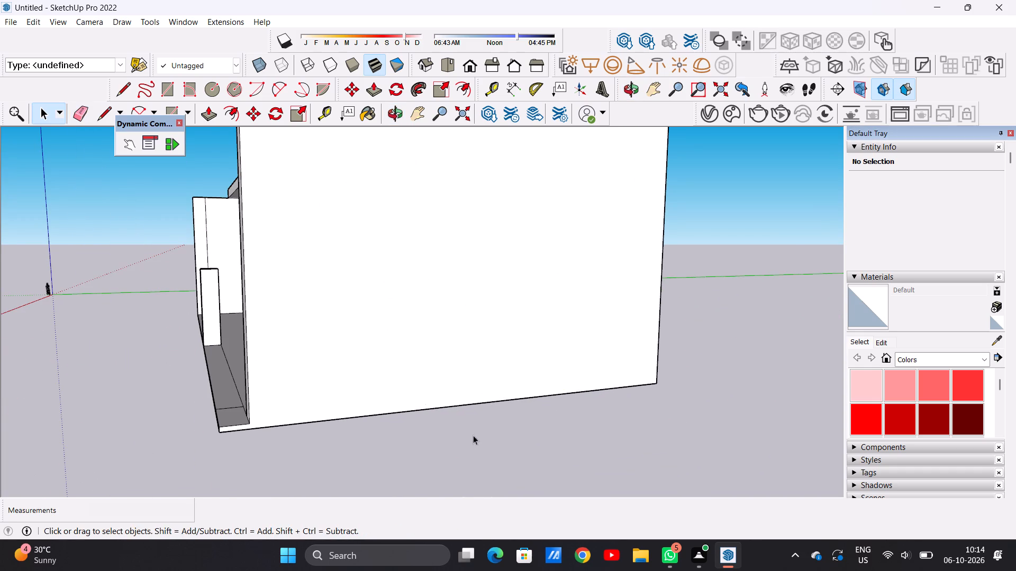
Examine the stepped end wall and tall block from the end wall side, the front corner and the front.
{"action": "scroll", "coordinate": [483, 380], "scroll_direction": "down", "scroll_amount": 5}
{"action": "middle_click_drag", "start_coordinate": [480, 413], "coordinate": [449, 409]}
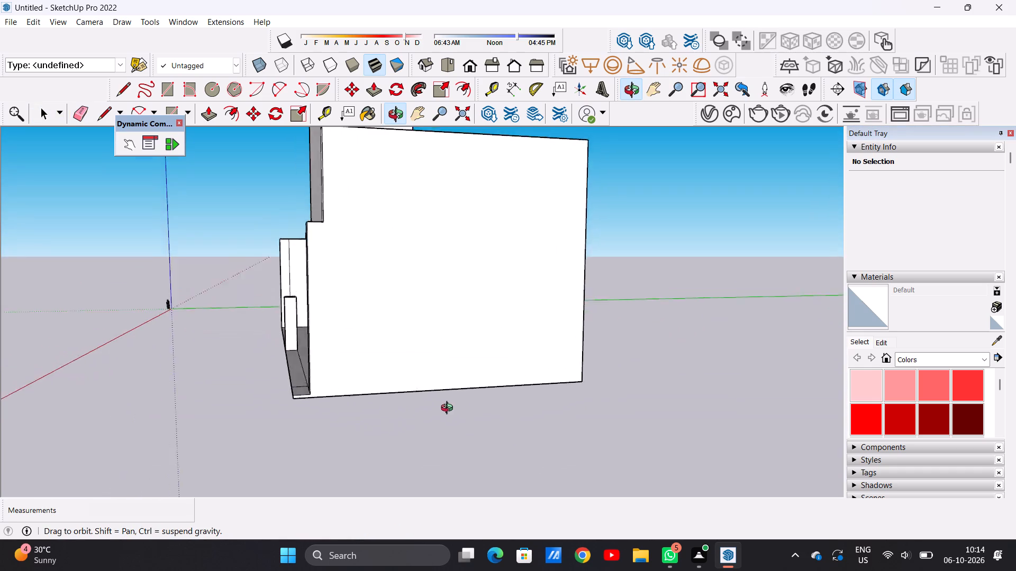
{"action": "middle_click_drag", "start_coordinate": [449, 409], "coordinate": [446, 430]}
{"action": "scroll", "coordinate": [444, 432], "scroll_direction": "down", "scroll_amount": 5}
{"action": "scroll", "coordinate": [462, 329], "scroll_direction": "up", "scroll_amount": 3}
{"action": "middle_click_drag", "start_coordinate": [459, 329], "coordinate": [418, 369]}
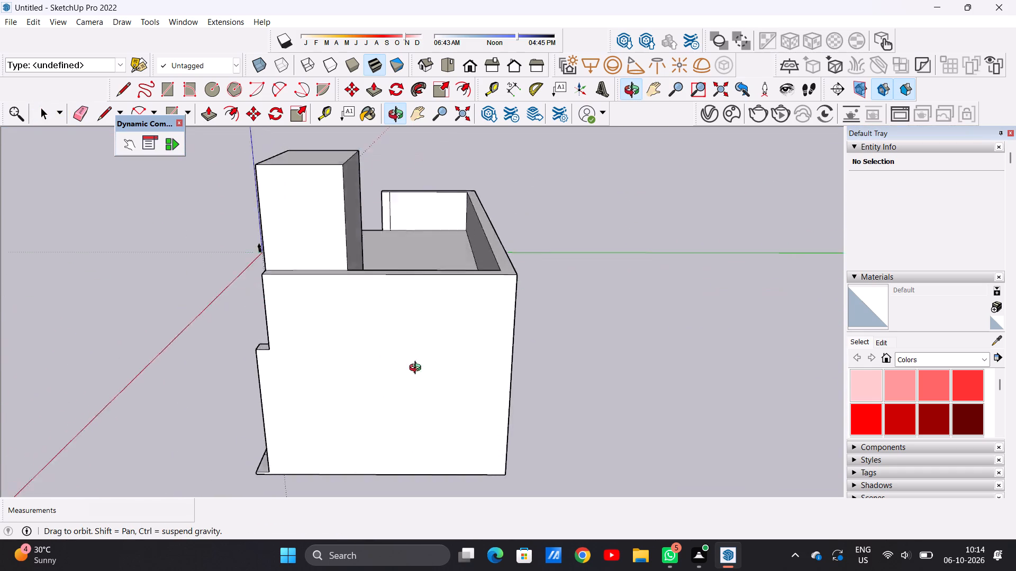
{"action": "middle_click_drag", "start_coordinate": [418, 369], "coordinate": [641, 322]}
{"action": "middle_click_drag", "start_coordinate": [497, 328], "coordinate": [554, 326]}
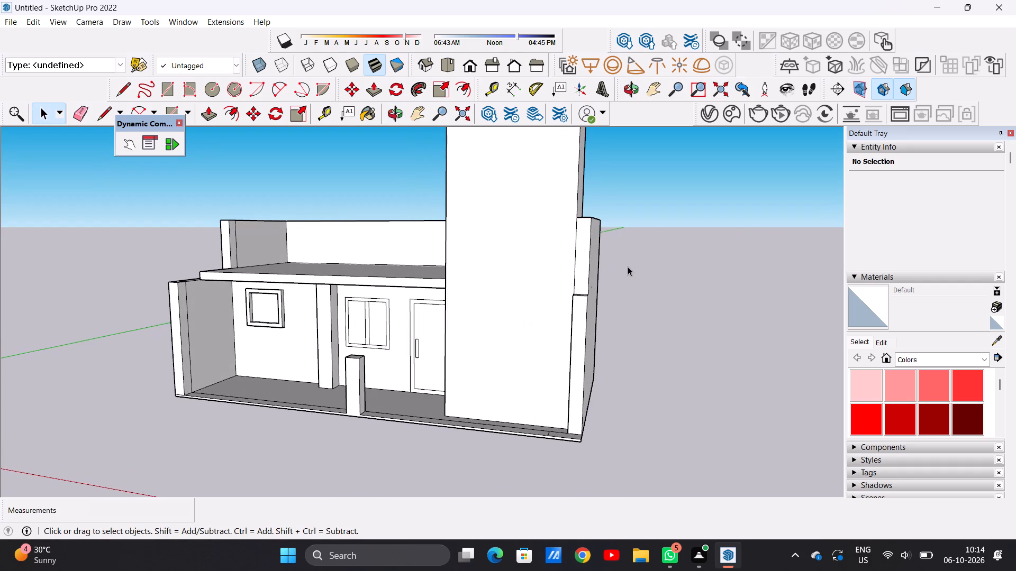
{"action": "scroll", "coordinate": [577, 262], "scroll_direction": "down", "scroll_amount": 5}
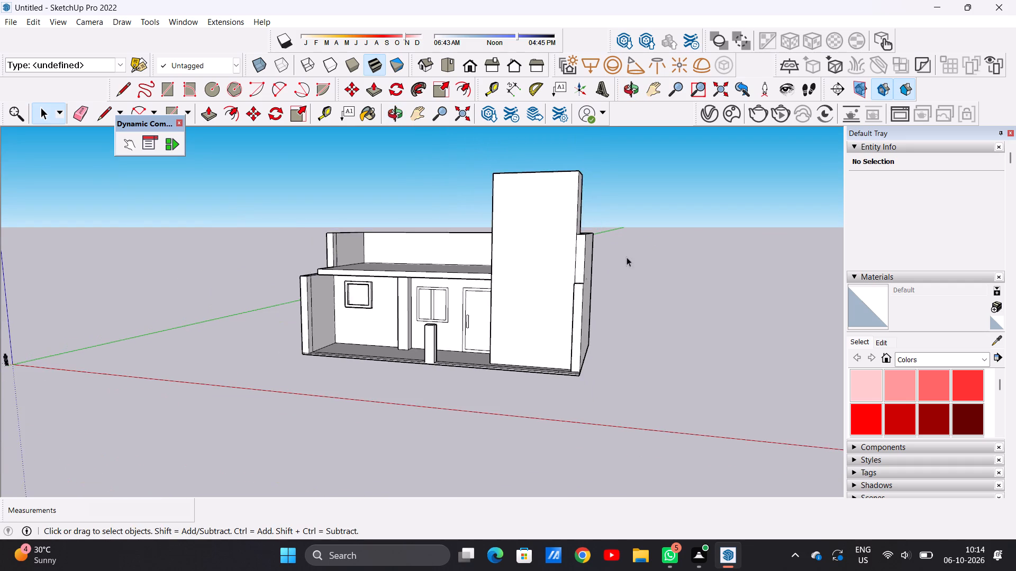
{"action": "middle_click_drag", "start_coordinate": [624, 257], "coordinate": [391, 278]}
{"action": "middle_click_drag", "start_coordinate": [501, 275], "coordinate": [449, 266]}
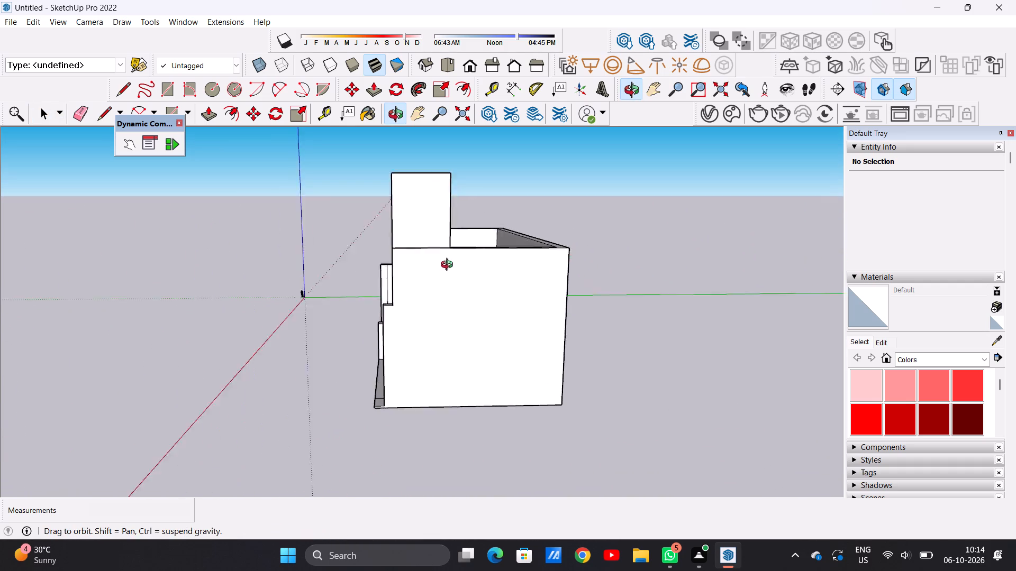
{"action": "middle_click_drag", "start_coordinate": [449, 266], "coordinate": [438, 272]}
{"action": "scroll", "coordinate": [444, 266], "scroll_direction": "up", "scroll_amount": 2}
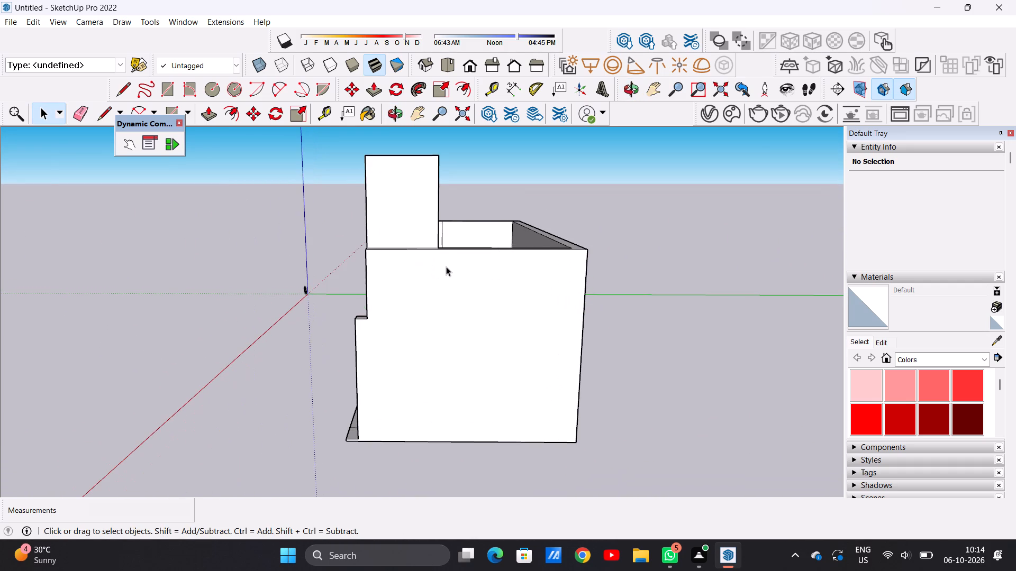
{"action": "scroll", "coordinate": [514, 278], "scroll_direction": "down", "scroll_amount": 4}
{"action": "middle_click_drag", "start_coordinate": [441, 293], "coordinate": [647, 287]}
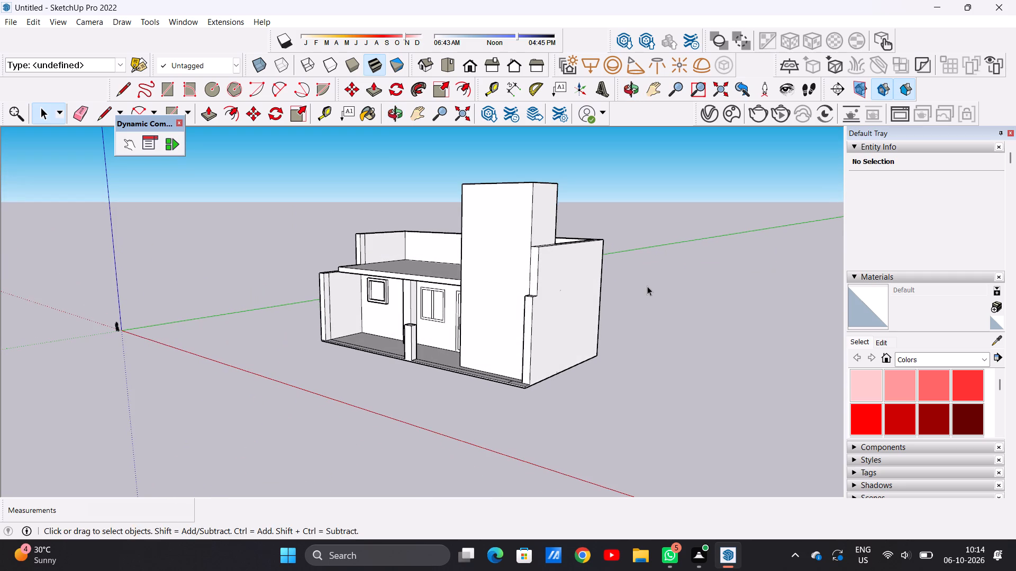
{"action": "middle_click_drag", "start_coordinate": [501, 298], "coordinate": [607, 299]}
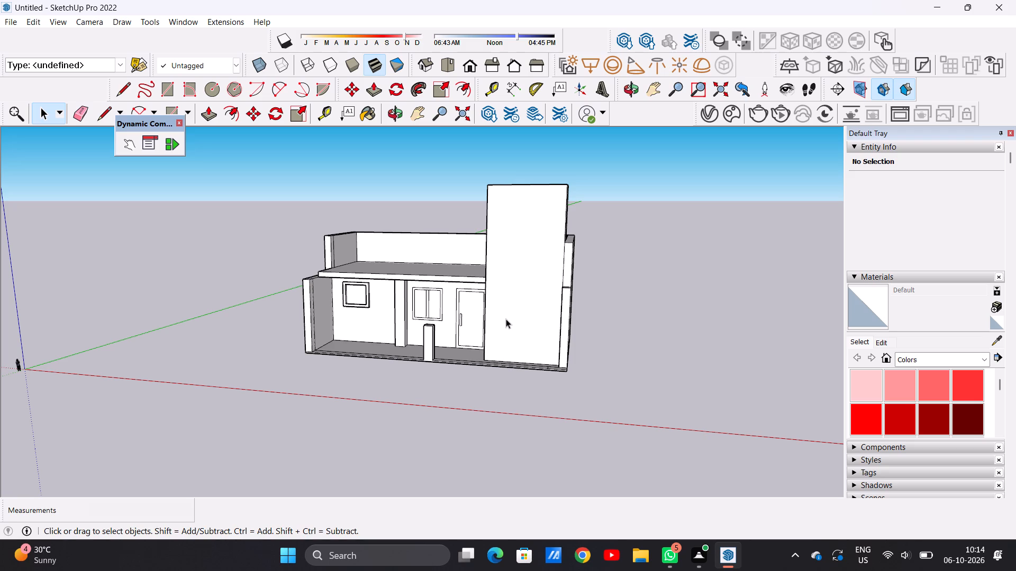
Push/Pull the small rectangle at the plinth's front corner beside the tall block up 18' 8 3/16", level with the low front pillar.
{"action": "middle_click_drag", "start_coordinate": [538, 367], "coordinate": [564, 422]}
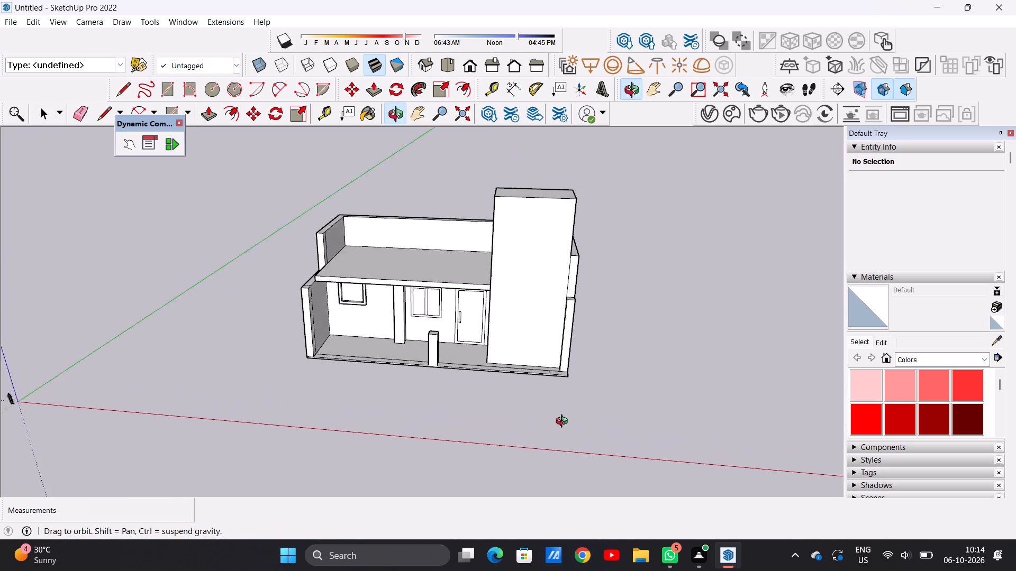
{"action": "middle_click_drag", "start_coordinate": [564, 422], "coordinate": [570, 443]}
{"action": "scroll", "coordinate": [575, 342], "scroll_direction": "up", "scroll_amount": 13}
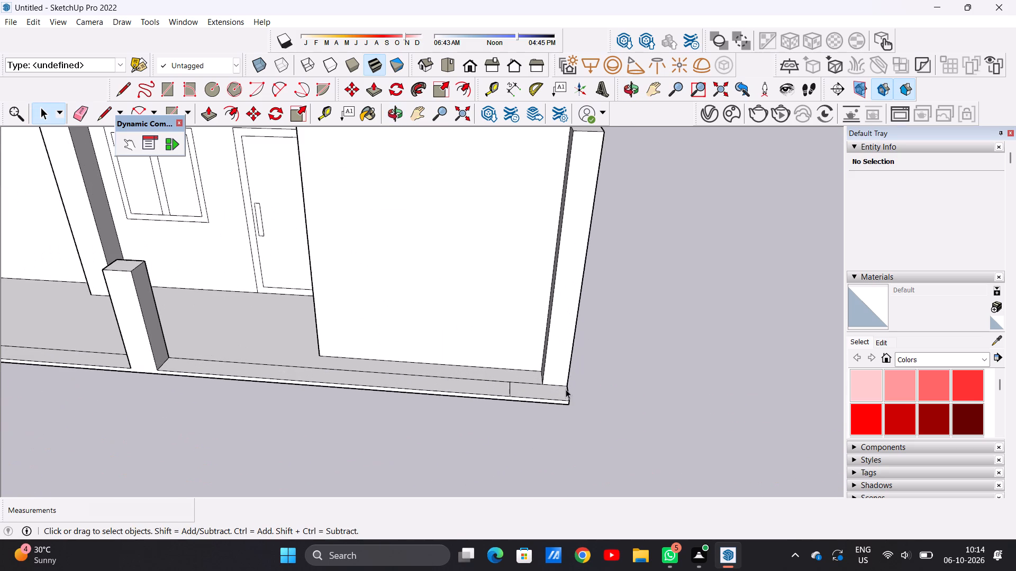
{"action": "key", "text": "p"}
{"action": "left_click", "coordinate": [551, 388]}
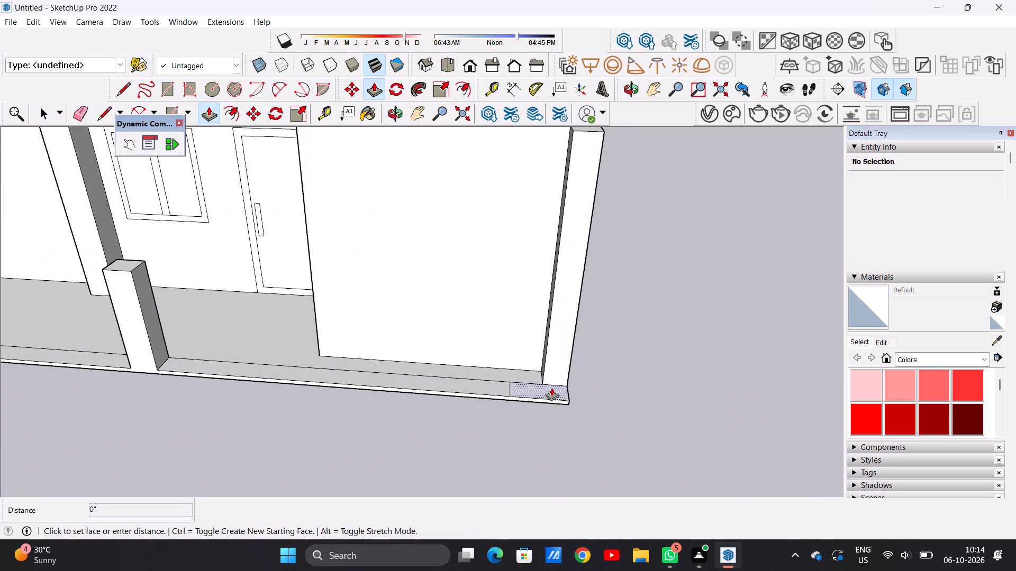
{"action": "scroll", "coordinate": [574, 263], "scroll_direction": "down", "scroll_amount": 9}
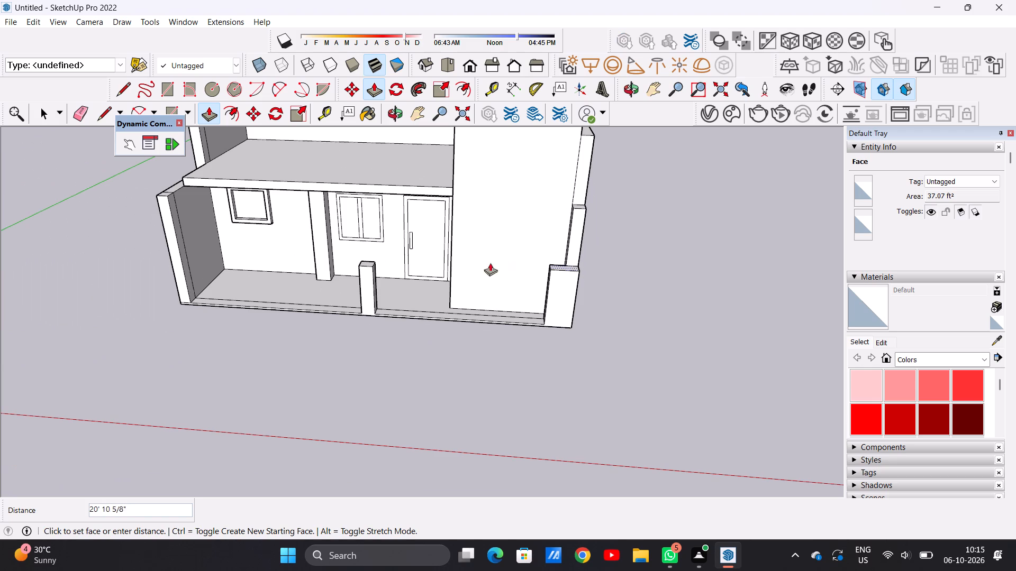
{"action": "left_click", "coordinate": [370, 268]}
{"action": "key", "text": "space"}
Measure the height of the low front pillar with the Dimension tool, without placing a dimension.
{"action": "middle_click_drag", "start_coordinate": [468, 338], "coordinate": [483, 254]}
{"action": "scroll", "coordinate": [364, 256], "scroll_direction": "up", "scroll_amount": 8}
{"action": "scroll", "coordinate": [375, 304], "scroll_direction": "down", "scroll_amount": 9}
{"action": "middle_click_drag", "start_coordinate": [380, 312], "coordinate": [383, 410]}
{"action": "middle_click_drag", "start_coordinate": [405, 407], "coordinate": [415, 296]}
{"action": "scroll", "coordinate": [389, 291], "scroll_direction": "up", "scroll_amount": 8}
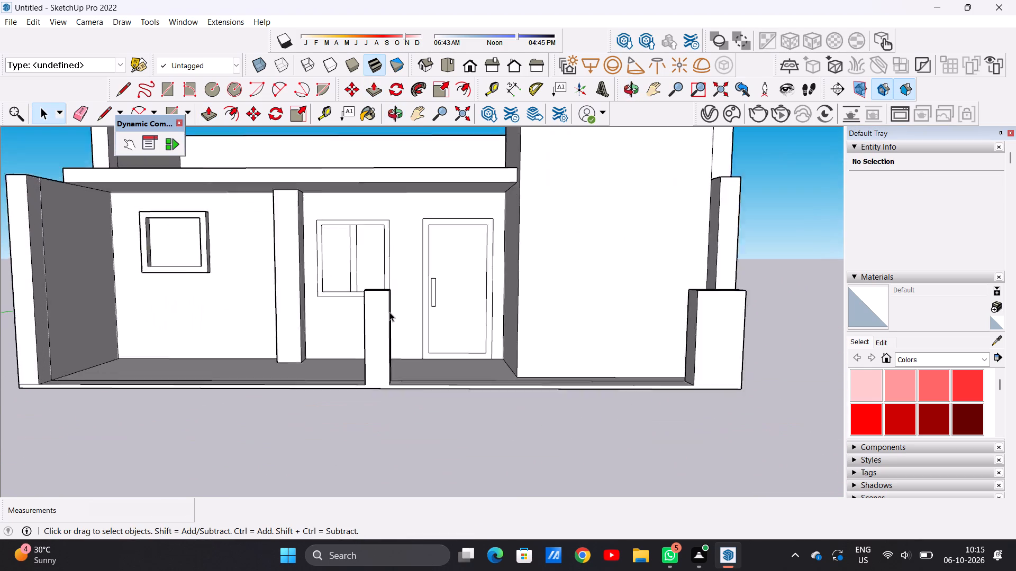
{"action": "scroll", "coordinate": [389, 312], "scroll_direction": "up", "scroll_amount": 4}
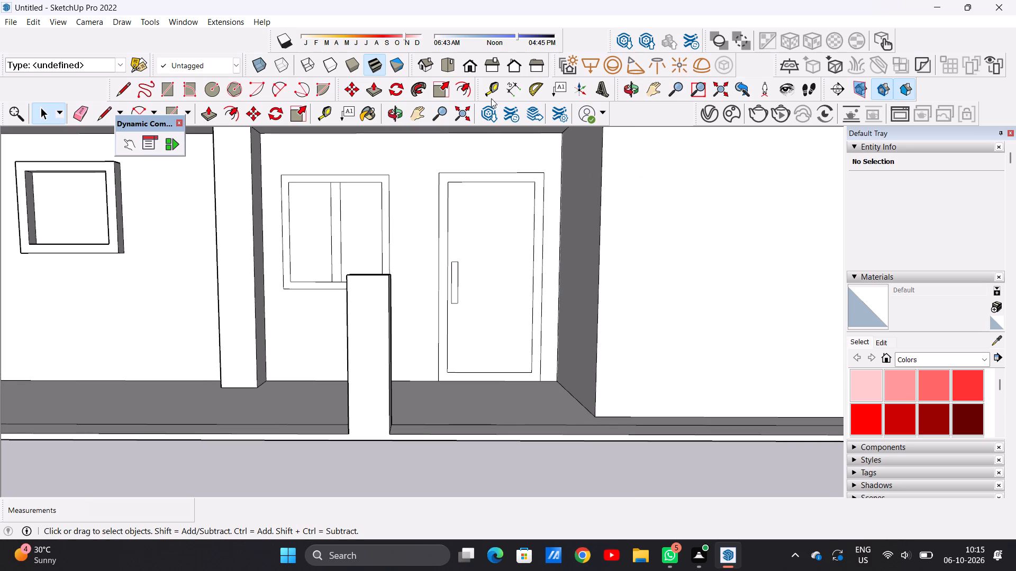
{"action": "left_click", "coordinate": [515, 86]}
{"action": "left_click", "coordinate": [389, 278]}
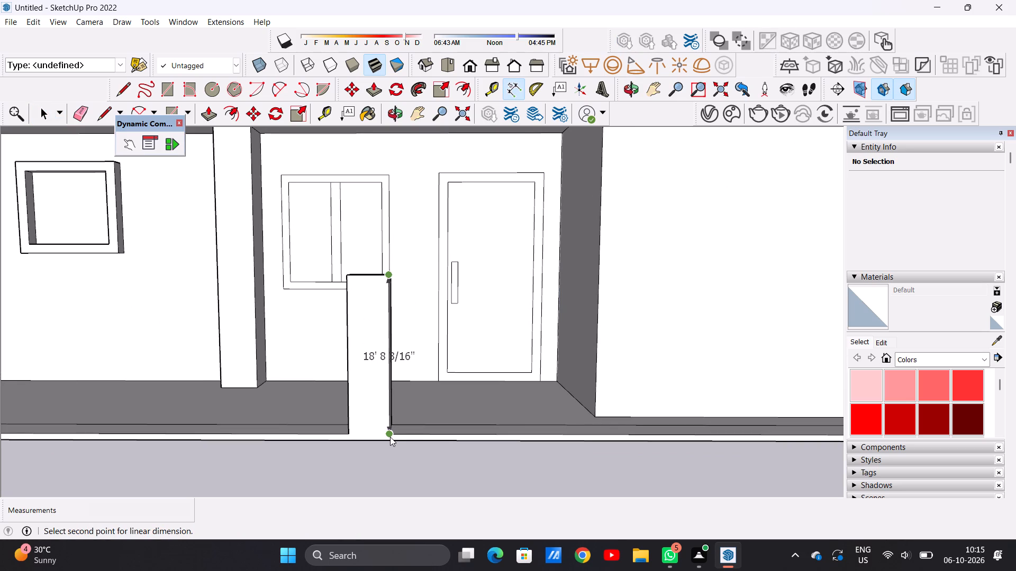
{"action": "key", "text": "space"}
Examine the new corner pillar against the low front pillar, tall block and stepped end wall from the front, above and the front corner.
{"action": "scroll", "coordinate": [392, 444], "scroll_direction": "down", "scroll_amount": 11}
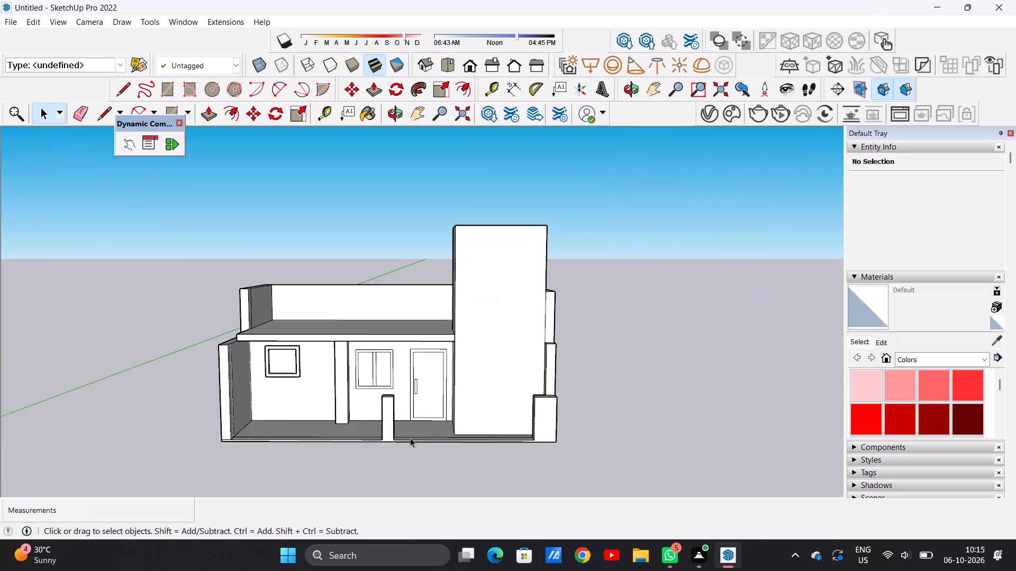
{"action": "scroll", "coordinate": [410, 438], "scroll_direction": "down", "scroll_amount": 10}
{"action": "scroll", "coordinate": [504, 418], "scroll_direction": "up", "scroll_amount": 5}
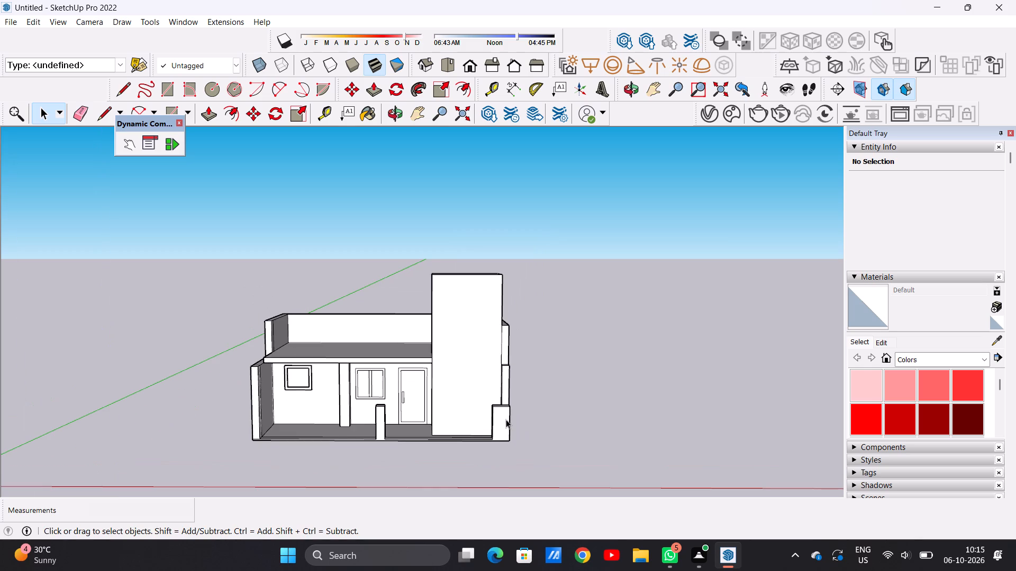
{"action": "middle_click_drag", "start_coordinate": [506, 419], "coordinate": [509, 391]}
{"action": "scroll", "coordinate": [500, 391], "scroll_direction": "up", "scroll_amount": 9}
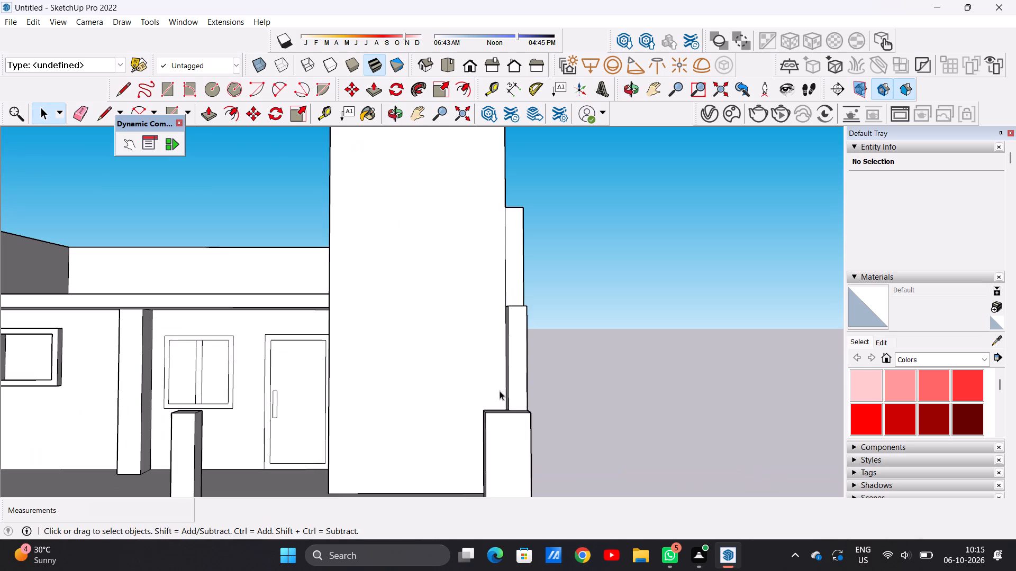
{"action": "scroll", "coordinate": [516, 413], "scroll_direction": "down", "scroll_amount": 4}
{"action": "middle_click_drag", "start_coordinate": [516, 413], "coordinate": [520, 492]}
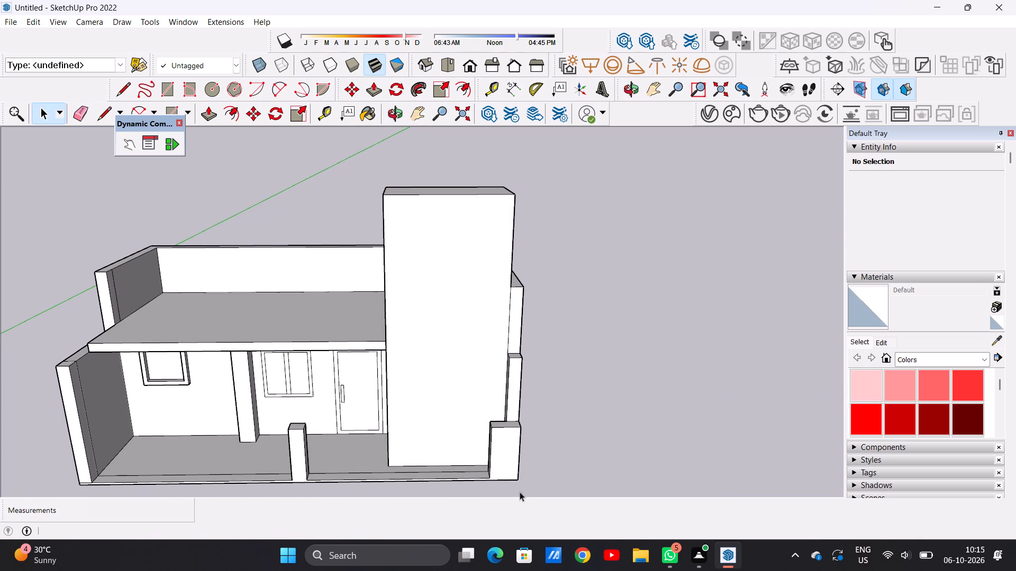
{"action": "scroll", "coordinate": [524, 427], "scroll_direction": "up", "scroll_amount": 3}
{"action": "scroll", "coordinate": [524, 415], "scroll_direction": "down", "scroll_amount": 5}
{"action": "middle_click_drag", "start_coordinate": [453, 461], "coordinate": [458, 438]}
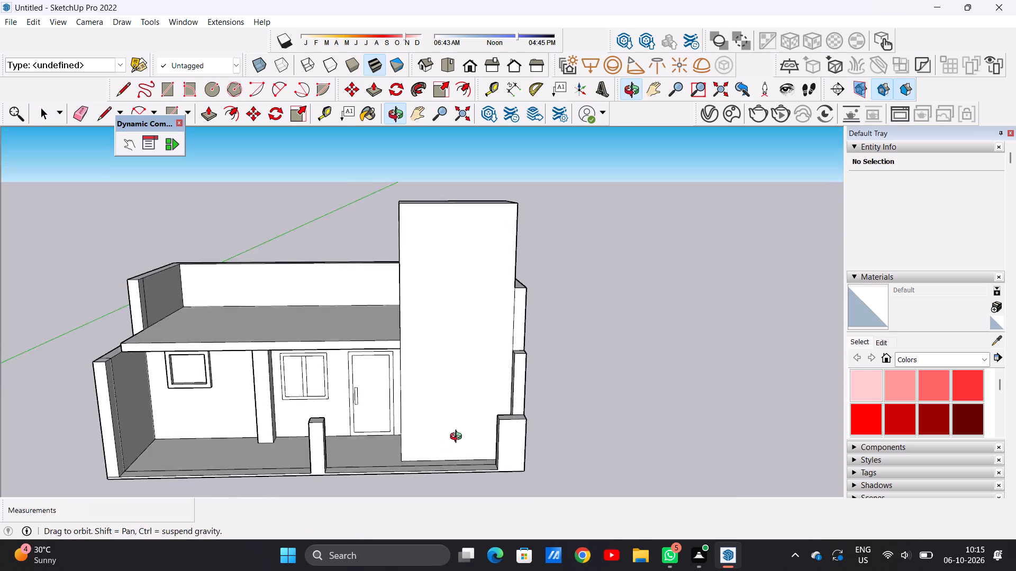
{"action": "middle_click_drag", "start_coordinate": [458, 438], "coordinate": [464, 417]}
{"action": "scroll", "coordinate": [483, 437], "scroll_direction": "down", "scroll_amount": 8}
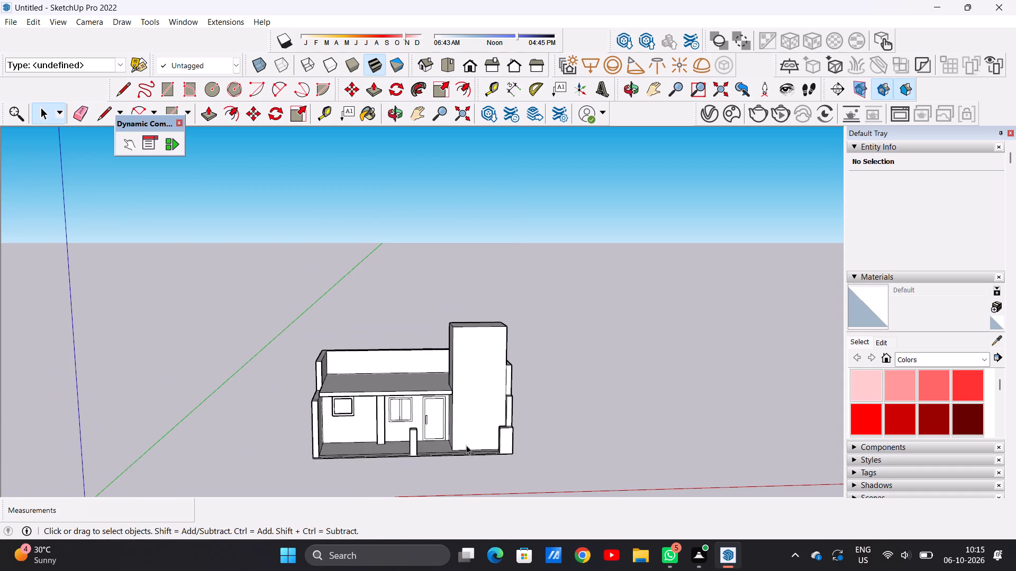
{"action": "middle_click_drag", "start_coordinate": [469, 448], "coordinate": [464, 429]}
{"action": "scroll", "coordinate": [489, 420], "scroll_direction": "up", "scroll_amount": 9}
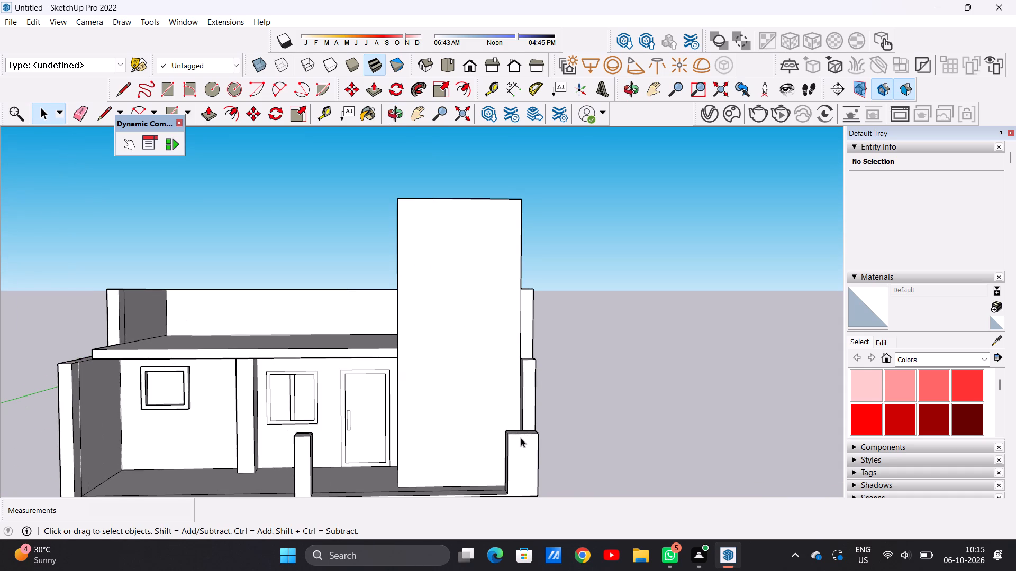
{"action": "scroll", "coordinate": [512, 409], "scroll_direction": "down", "scroll_amount": 5}
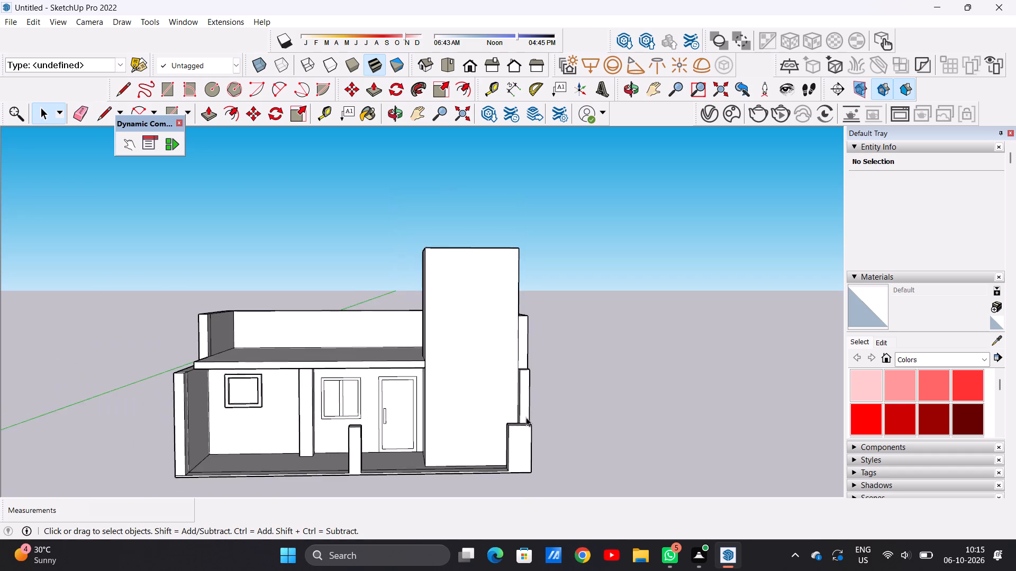
{"action": "scroll", "coordinate": [527, 416], "scroll_direction": "up", "scroll_amount": 7}
{"action": "middle_click_drag", "start_coordinate": [549, 385], "coordinate": [481, 430]}
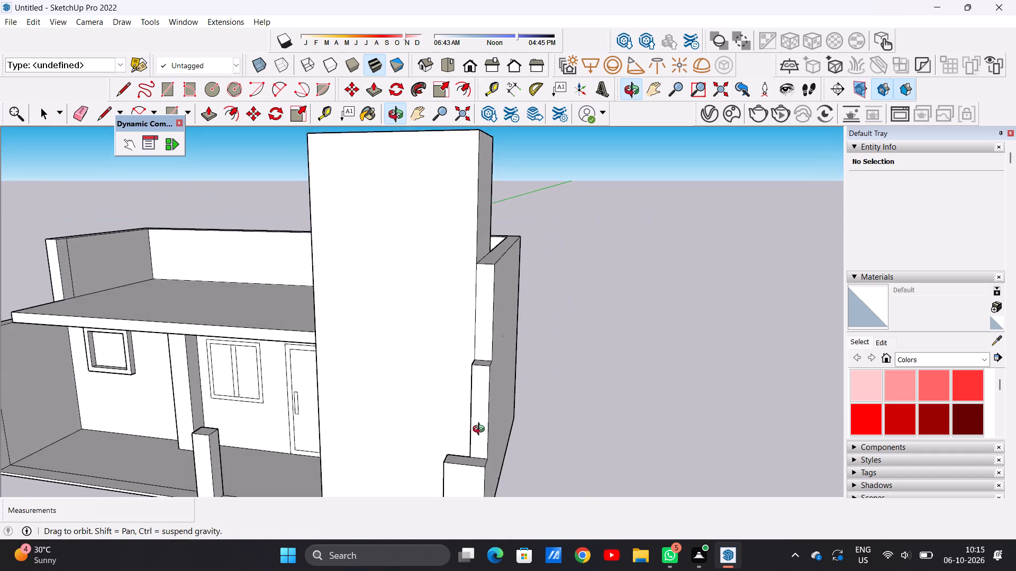
{"action": "middle_click_drag", "start_coordinate": [481, 430], "coordinate": [481, 431]}
{"action": "scroll", "coordinate": [472, 426], "scroll_direction": "down", "scroll_amount": 6}
{"action": "middle_click_drag", "start_coordinate": [486, 406], "coordinate": [409, 471]}
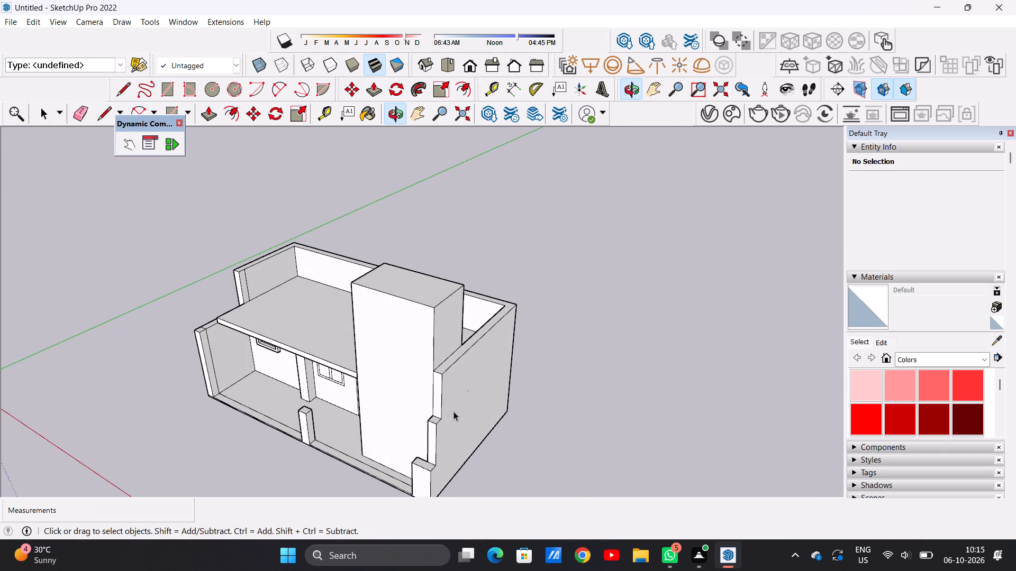
Examine the stepped end wall beside the tall block from the front corner, close up and from the front.
{"action": "scroll", "coordinate": [439, 410], "scroll_direction": "up", "scroll_amount": 3}
{"action": "scroll", "coordinate": [431, 409], "scroll_direction": "down", "scroll_amount": 1}
{"action": "scroll", "coordinate": [431, 409], "scroll_direction": "up", "scroll_amount": 6}
{"action": "middle_click_drag", "start_coordinate": [428, 421], "coordinate": [445, 419]}
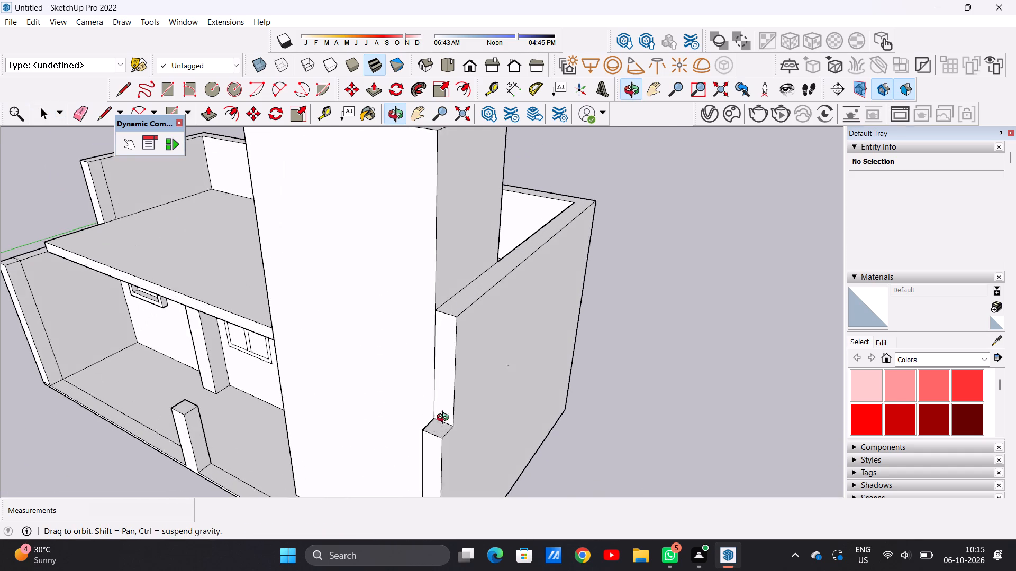
{"action": "middle_click_drag", "start_coordinate": [445, 419], "coordinate": [675, 360]}
{"action": "middle_click", "coordinate": [675, 360]}
{"action": "middle_click_drag", "start_coordinate": [675, 360], "coordinate": [621, 360]}
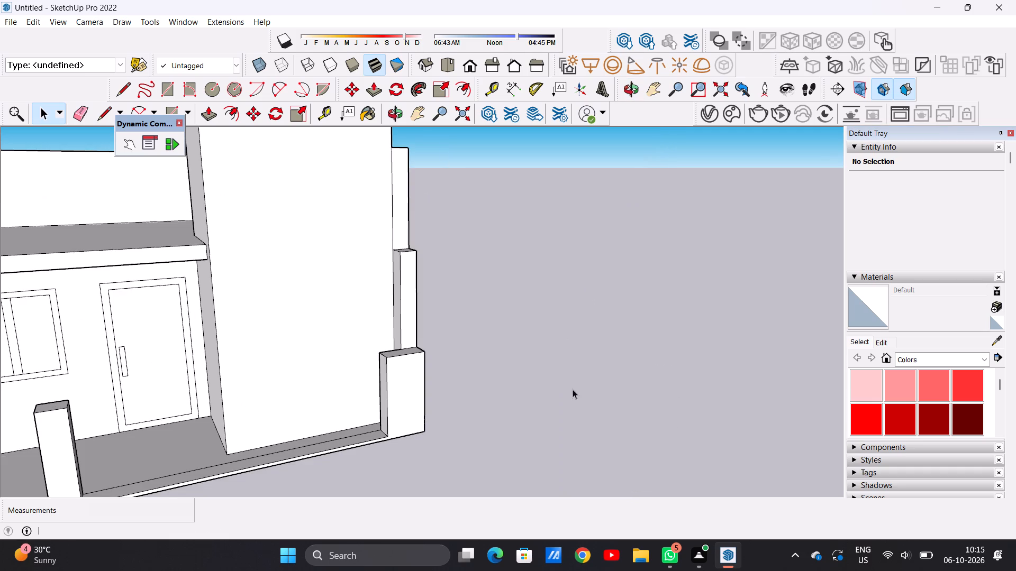
{"action": "scroll", "coordinate": [546, 413], "scroll_direction": "down", "scroll_amount": 3}
{"action": "middle_click_drag", "start_coordinate": [592, 375], "coordinate": [509, 382]}
{"action": "scroll", "coordinate": [540, 417], "scroll_direction": "down", "scroll_amount": 9}
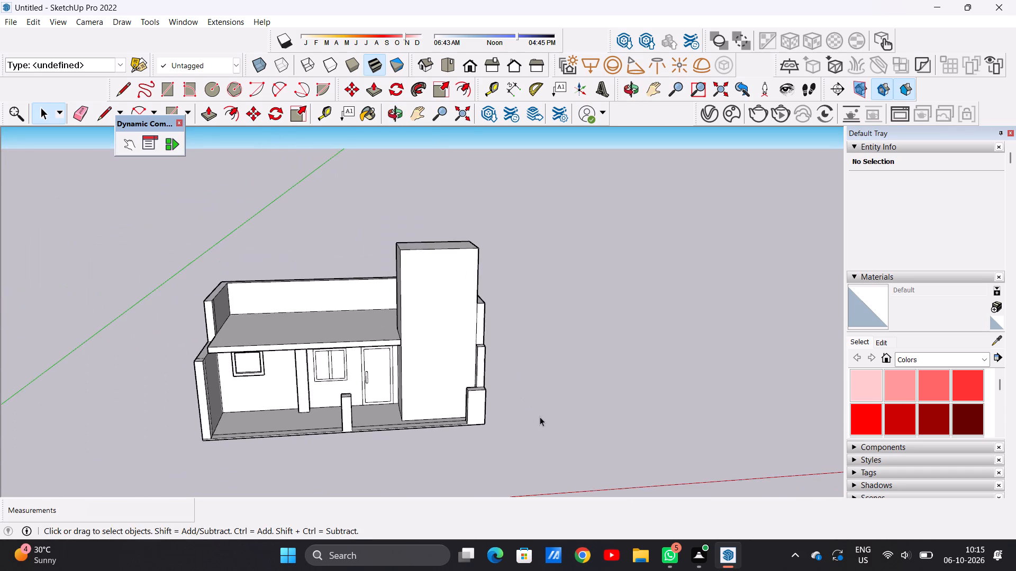
Push/Pull the top face of the end wall's middle step down, level with the top of the front corner pillar.
{"action": "scroll", "coordinate": [487, 343], "scroll_direction": "up", "scroll_amount": 7}
{"action": "middle_click_drag", "start_coordinate": [476, 368], "coordinate": [379, 454]}
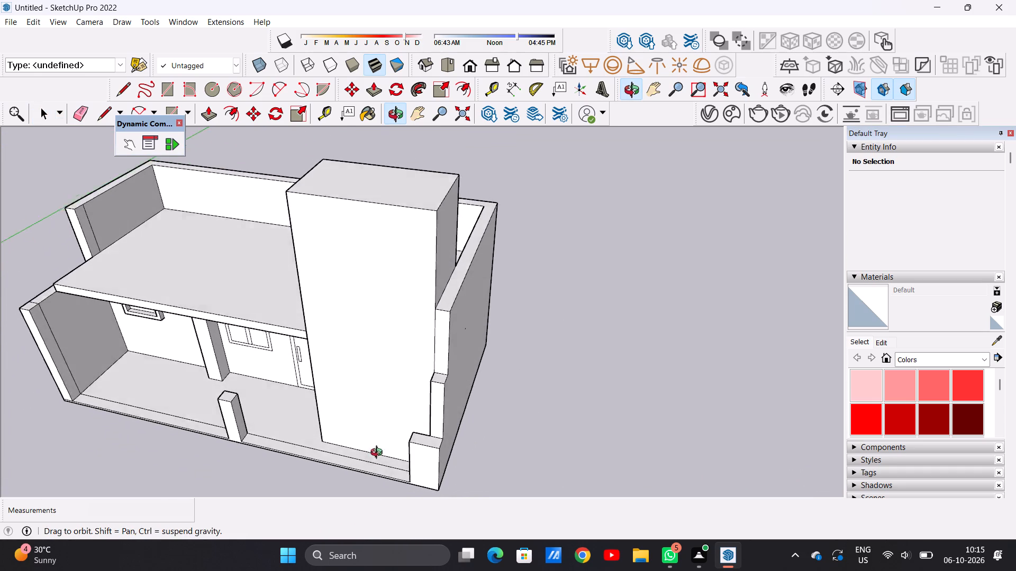
{"action": "middle_click_drag", "start_coordinate": [379, 454], "coordinate": [320, 440]}
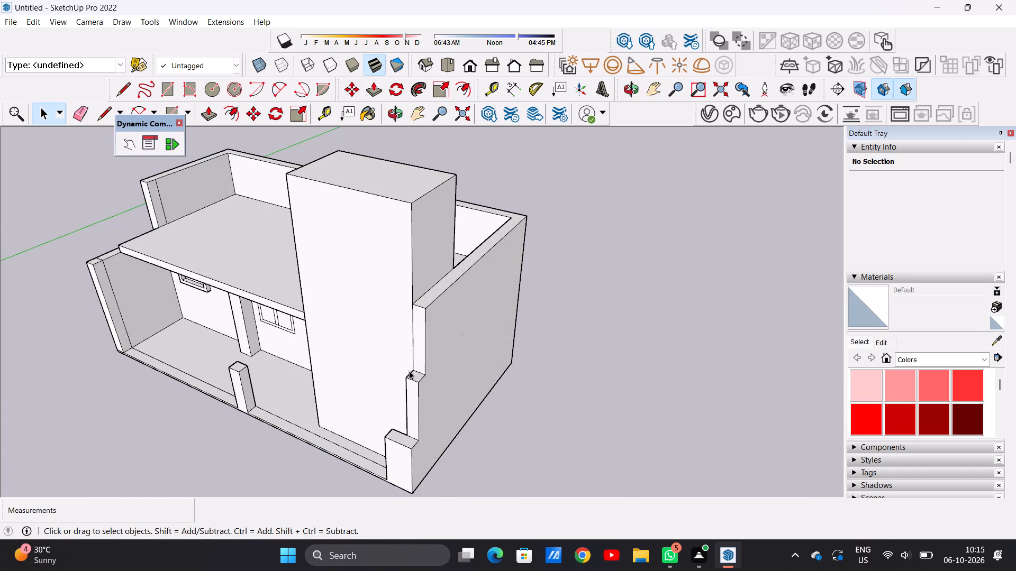
{"action": "middle_click_drag", "start_coordinate": [451, 396], "coordinate": [392, 395]}
{"action": "scroll", "coordinate": [378, 367], "scroll_direction": "up", "scroll_amount": 6}
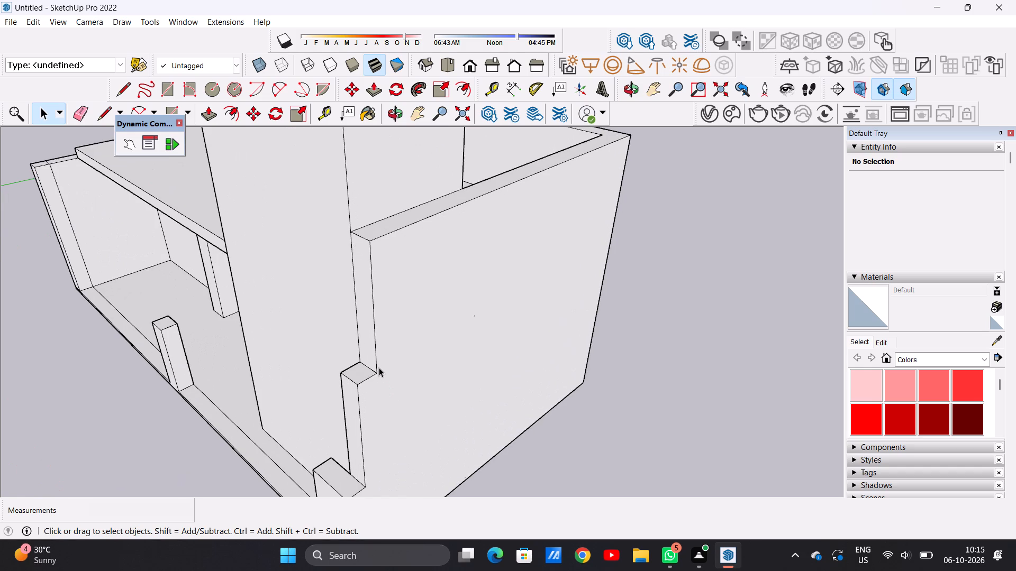
{"action": "key", "text": "p"}
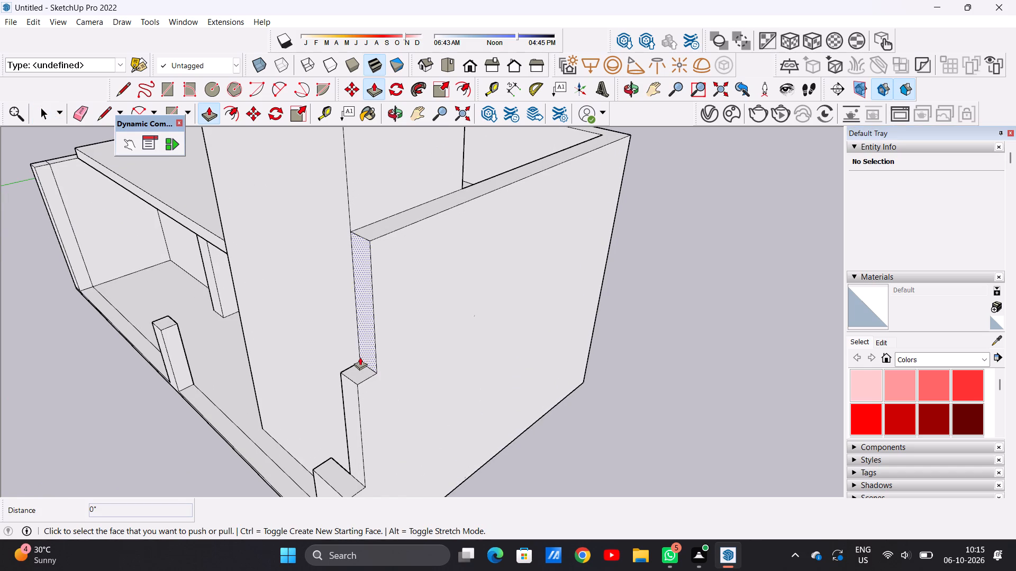
{"action": "left_click", "coordinate": [359, 367]}
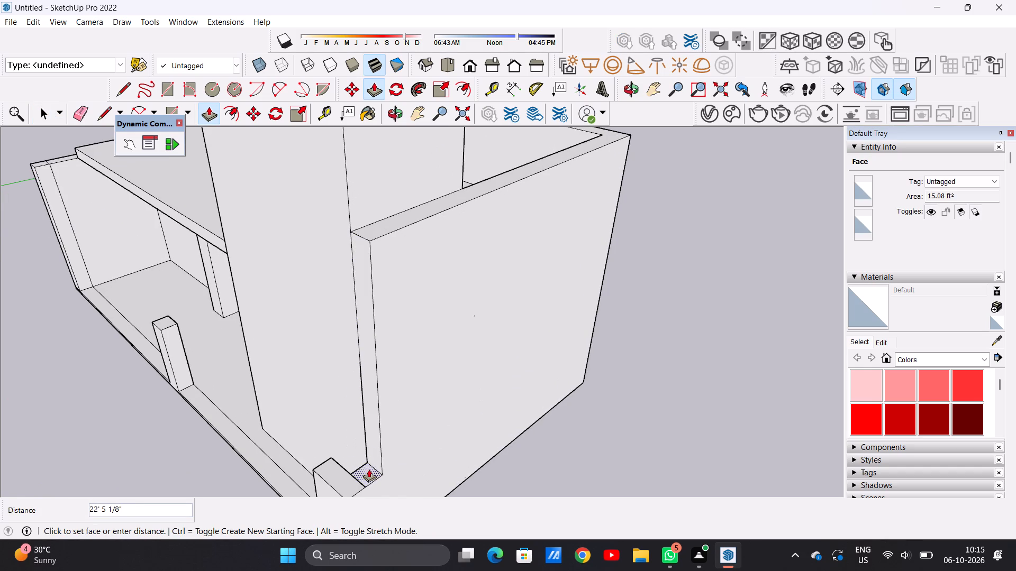
{"action": "scroll", "coordinate": [396, 425], "scroll_direction": "down", "scroll_amount": 7}
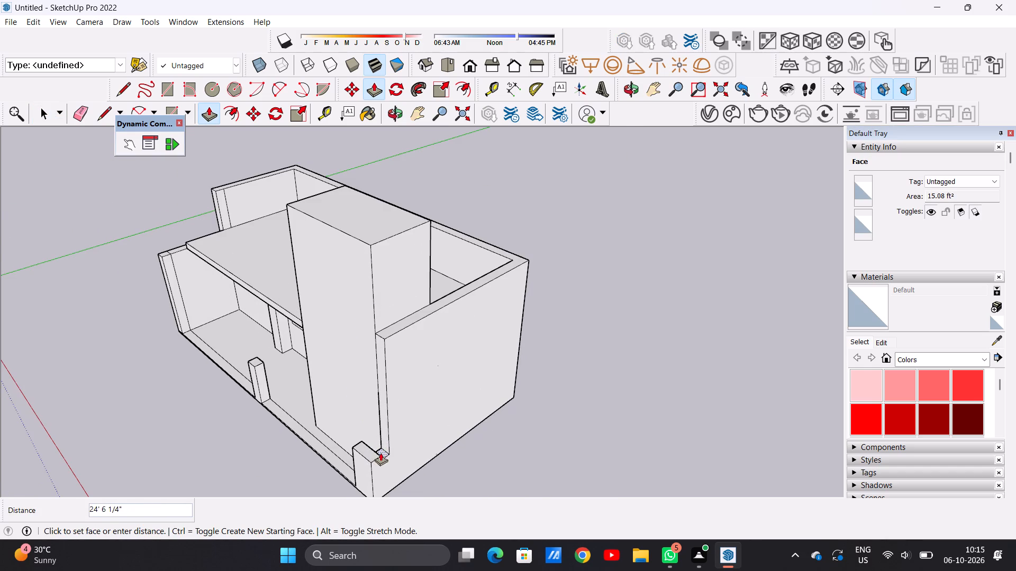
{"action": "left_click", "coordinate": [369, 446]}
{"action": "key", "text": "space"}
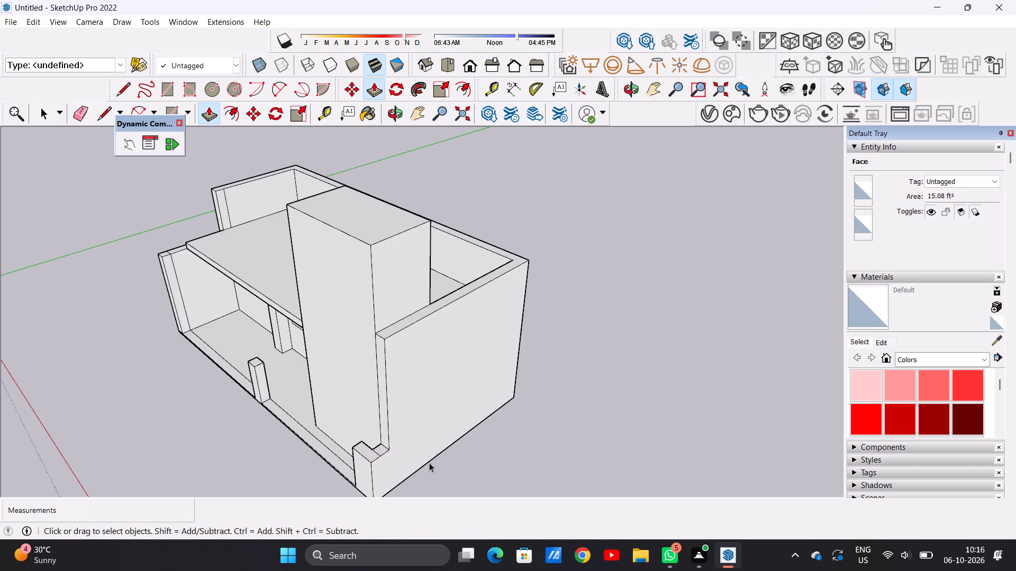
Examine the lowered step against the corner pillar close up, and the whole house from the front and above.
{"action": "middle_click_drag", "start_coordinate": [416, 457], "coordinate": [378, 384]}
{"action": "scroll", "coordinate": [342, 397], "scroll_direction": "up", "scroll_amount": 13}
{"action": "middle_click_drag", "start_coordinate": [328, 396], "coordinate": [282, 401]}
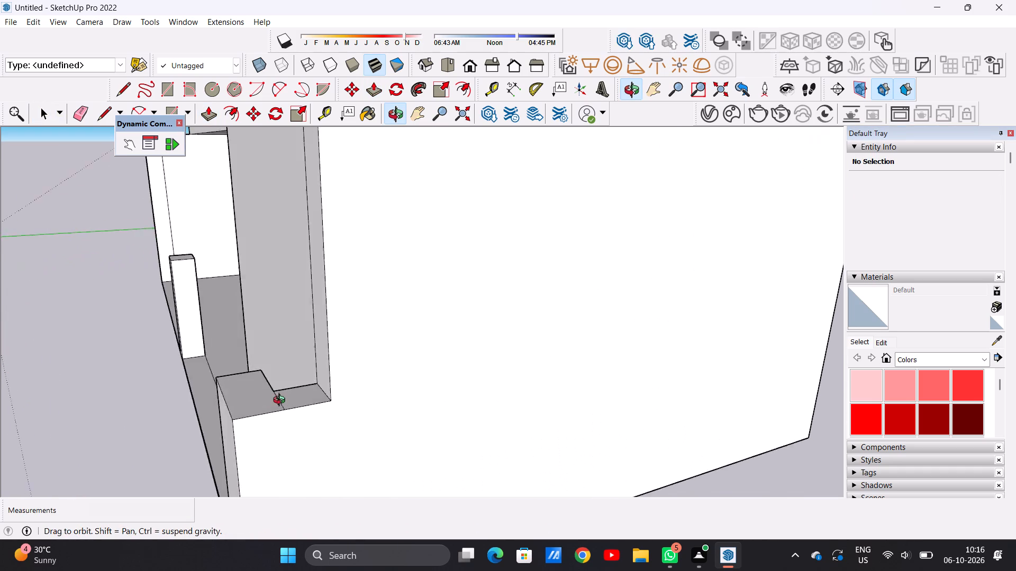
{"action": "middle_click_drag", "start_coordinate": [282, 401], "coordinate": [223, 404]}
{"action": "scroll", "coordinate": [204, 367], "scroll_direction": "up", "scroll_amount": 9}
{"action": "scroll", "coordinate": [248, 398], "scroll_direction": "up", "scroll_amount": 6}
{"action": "scroll", "coordinate": [344, 404], "scroll_direction": "down", "scroll_amount": 20}
{"action": "scroll", "coordinate": [344, 404], "scroll_direction": "down", "scroll_amount": 12}
{"action": "middle_click_drag", "start_coordinate": [302, 389], "coordinate": [610, 393]}
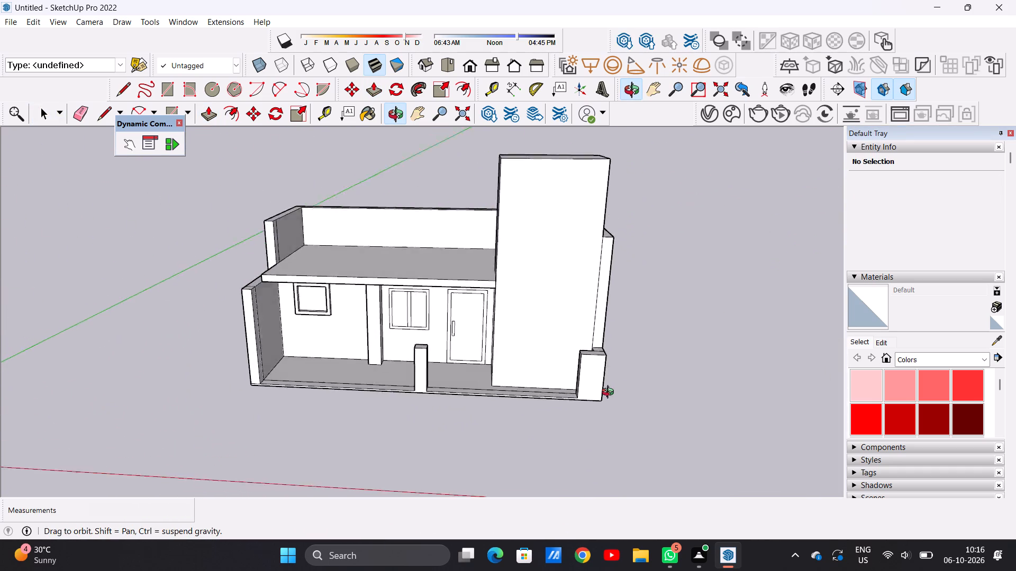
{"action": "middle_click_drag", "start_coordinate": [610, 393], "coordinate": [605, 430]}
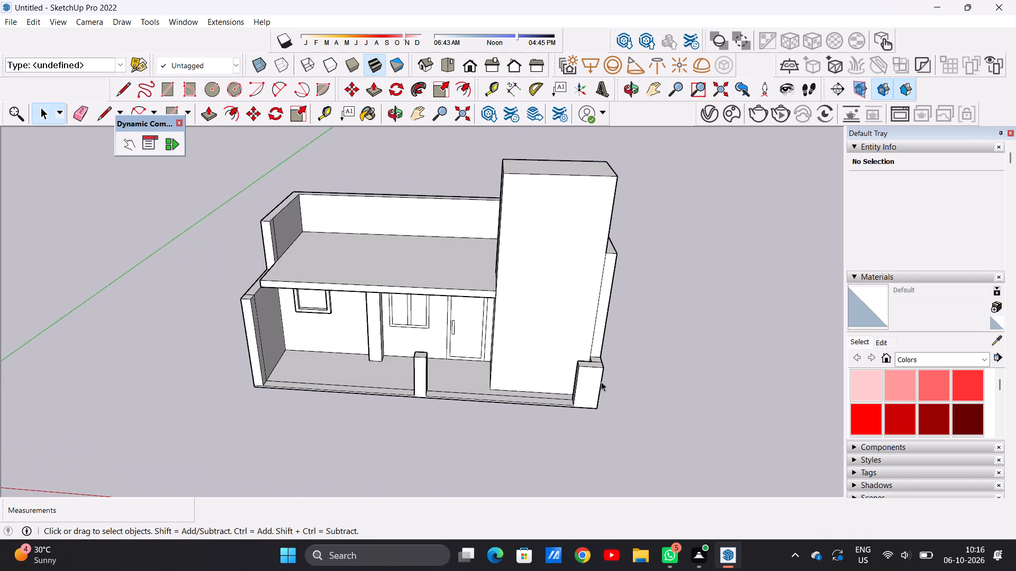
{"action": "scroll", "coordinate": [402, 334], "scroll_direction": "down", "scroll_amount": 5}
{"action": "middle_click_drag", "start_coordinate": [484, 329], "coordinate": [484, 327]}
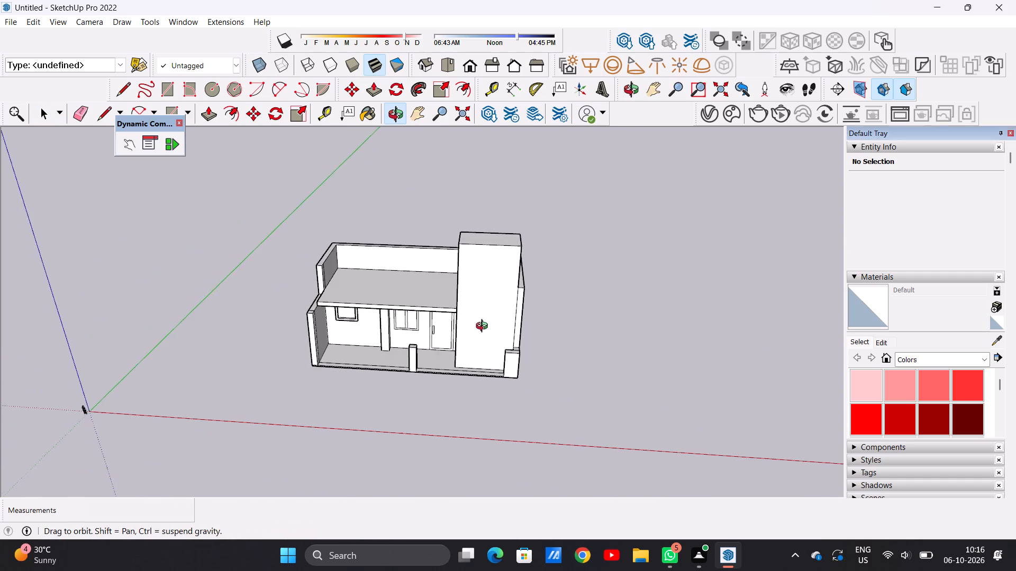
{"action": "middle_click_drag", "start_coordinate": [484, 327], "coordinate": [493, 280]}
{"action": "scroll", "coordinate": [493, 279], "scroll_direction": "up", "scroll_amount": 7}
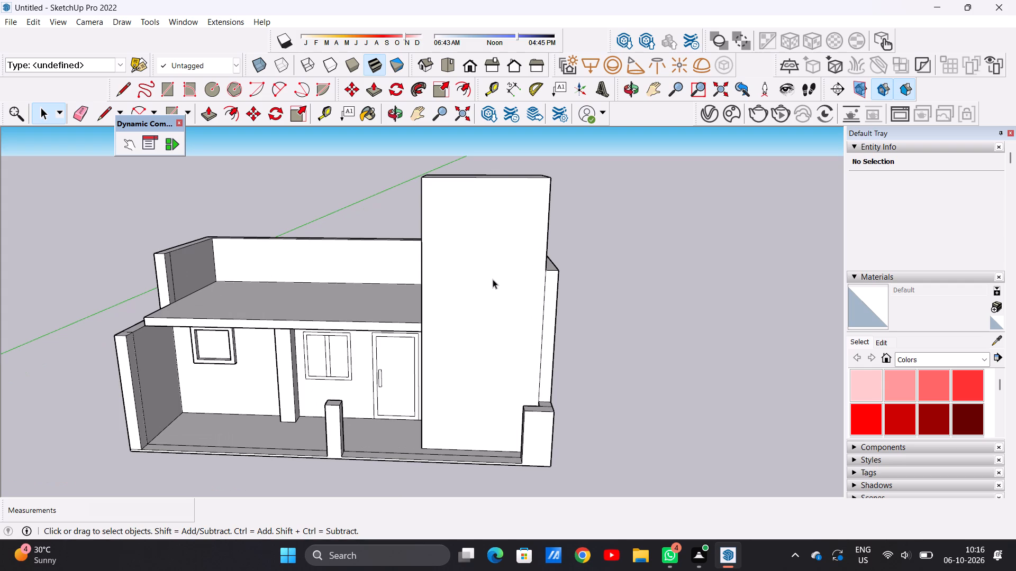
Draw a tall rectangle about 61' 4" high and 21' 2" wide on the front face of the tall block.
{"action": "scroll", "coordinate": [469, 357], "scroll_direction": "down", "scroll_amount": 12}
{"action": "scroll", "coordinate": [494, 323], "scroll_direction": "down", "scroll_amount": 9}
{"action": "scroll", "coordinate": [500, 297], "scroll_direction": "up", "scroll_amount": 4}
{"action": "middle_click_drag", "start_coordinate": [502, 315], "coordinate": [508, 290]}
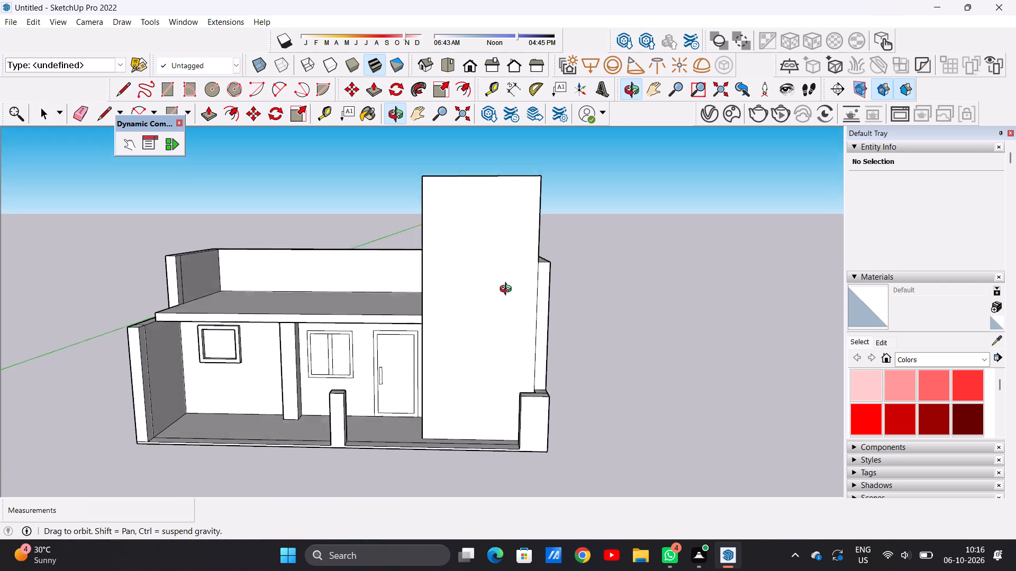
{"action": "middle_click_drag", "start_coordinate": [508, 290], "coordinate": [509, 285]}
{"action": "scroll", "coordinate": [528, 196], "scroll_direction": "up", "scroll_amount": 2}
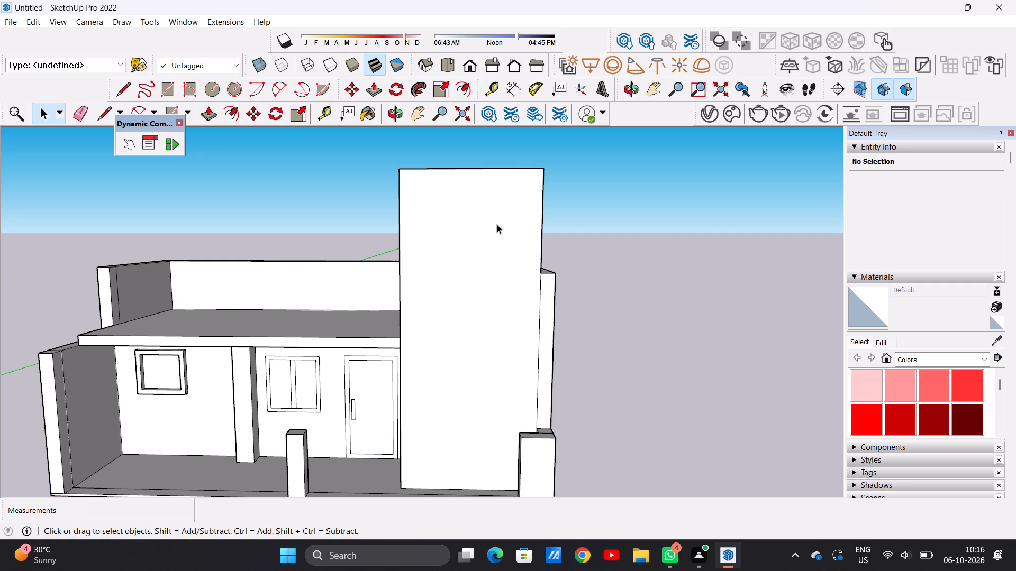
{"action": "key", "text": "r"}
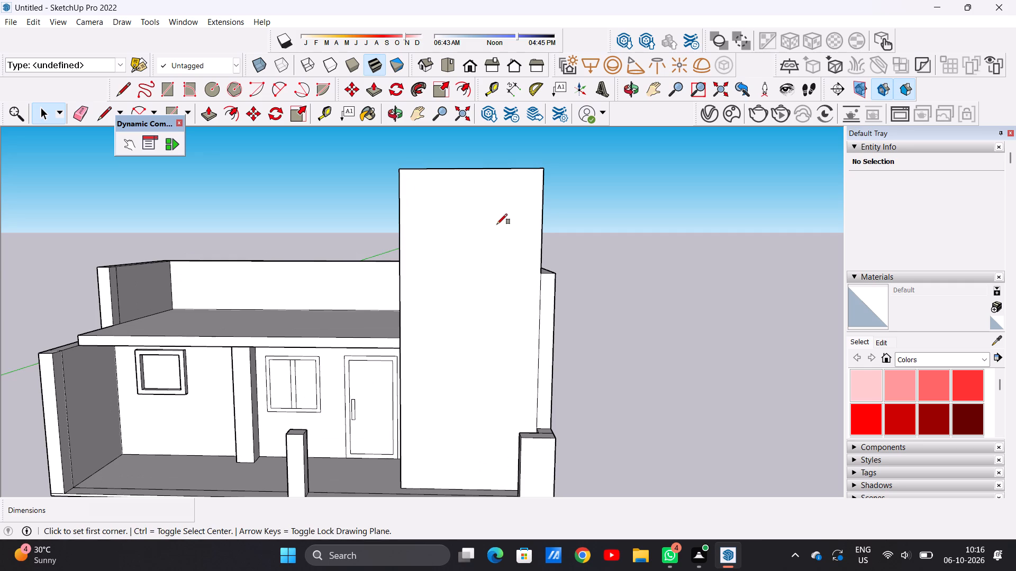
{"action": "left_click", "coordinate": [435, 200]}
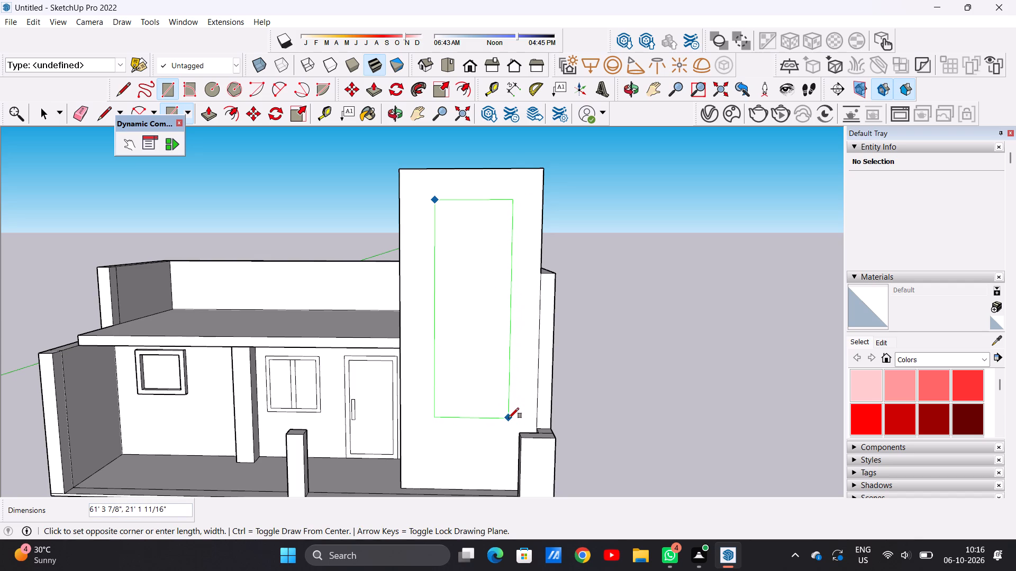
{"action": "left_click", "coordinate": [509, 418]}
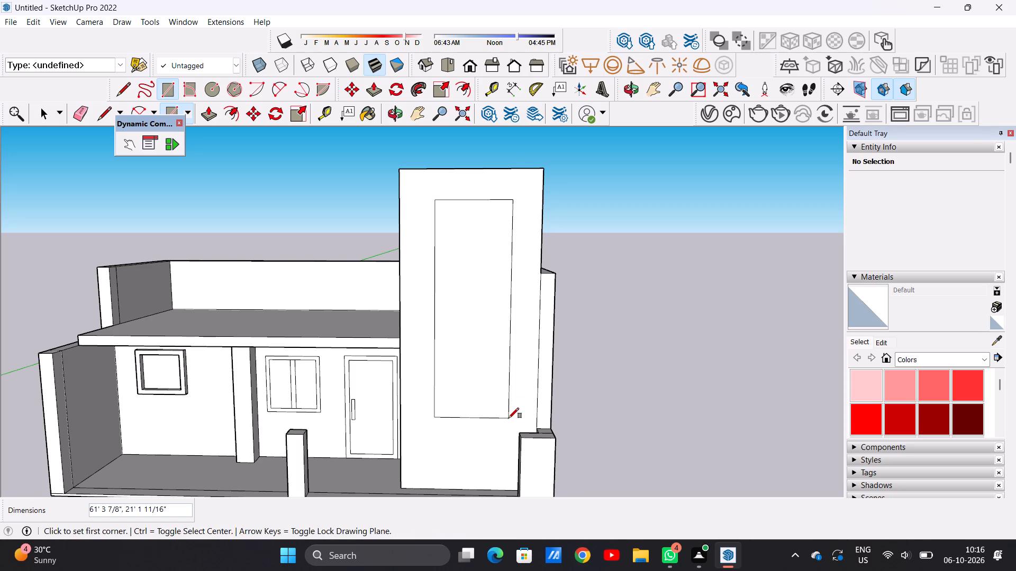
{"action": "key", "text": "space"}
Offset the tall rectangle's outline inward by about 2' 2 11/16" to form a frame on the tall block's front face.
{"action": "scroll", "coordinate": [456, 318], "scroll_direction": "down", "scroll_amount": 5}
{"action": "scroll", "coordinate": [472, 296], "scroll_direction": "up", "scroll_amount": 2}
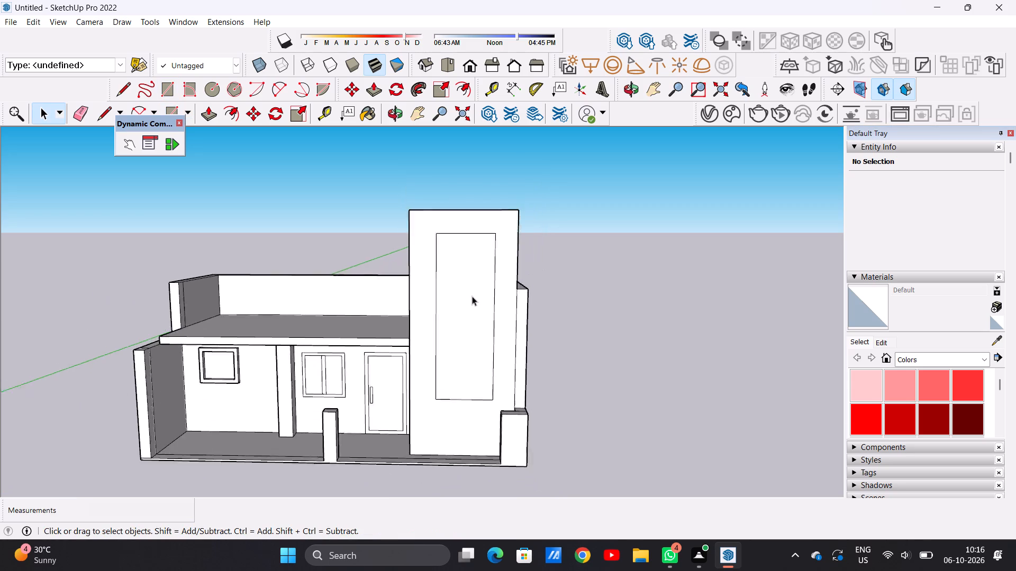
{"action": "scroll", "coordinate": [472, 296], "scroll_direction": "up", "scroll_amount": 3}
{"action": "key", "text": "o"}
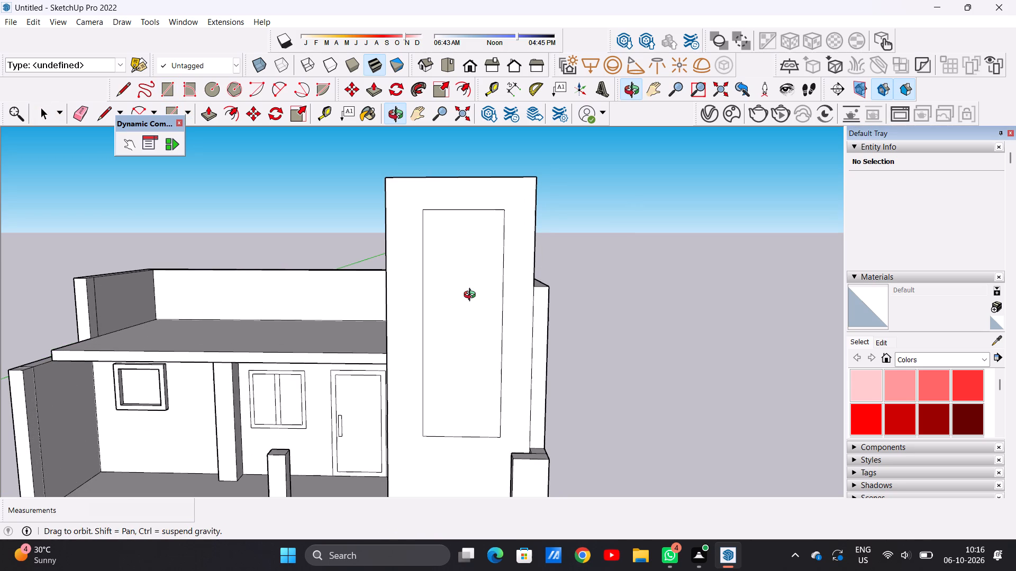
{"action": "key", "text": "f"}
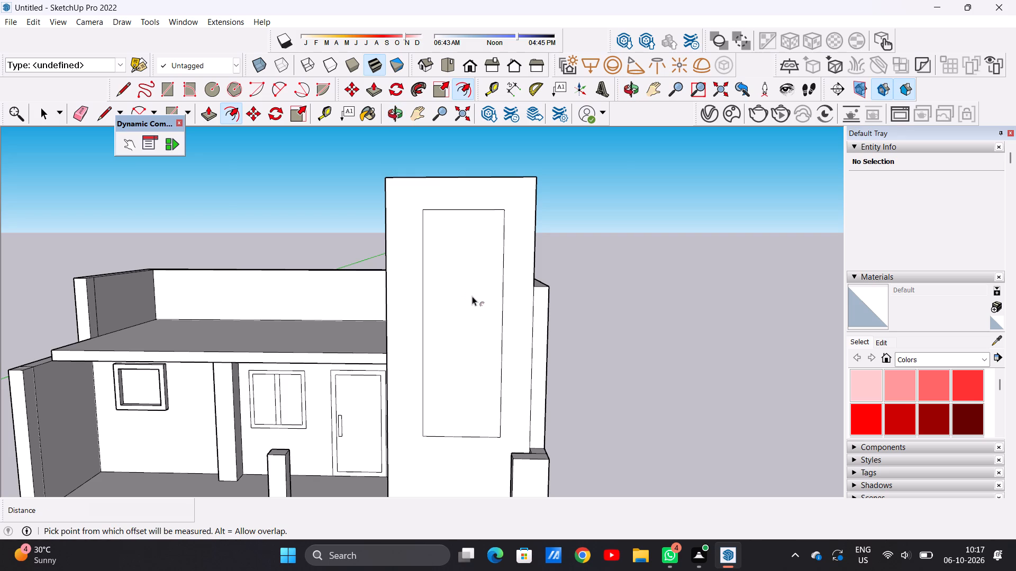
{"action": "left_click", "coordinate": [451, 214]}
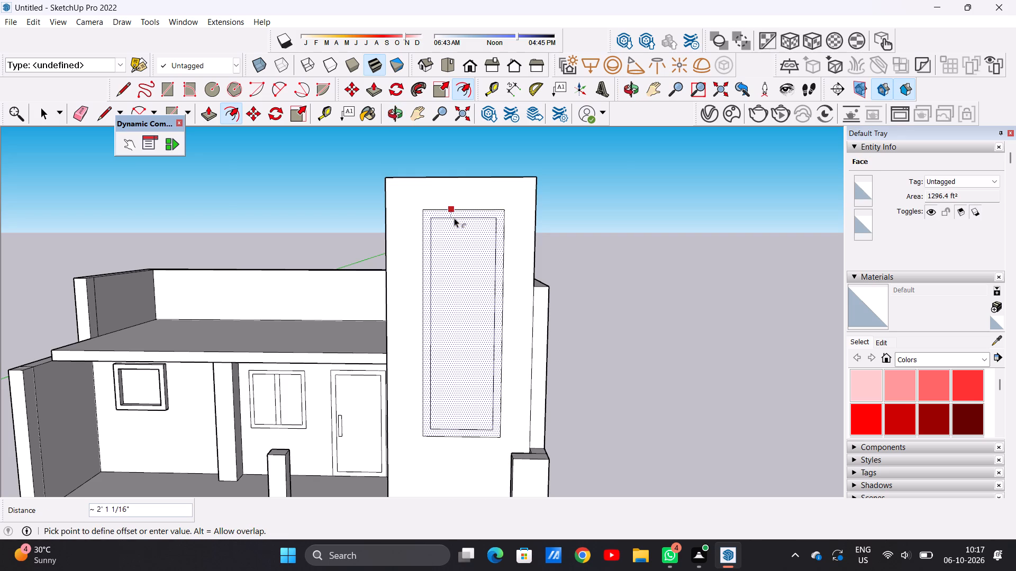
{"action": "left_click", "coordinate": [458, 218]}
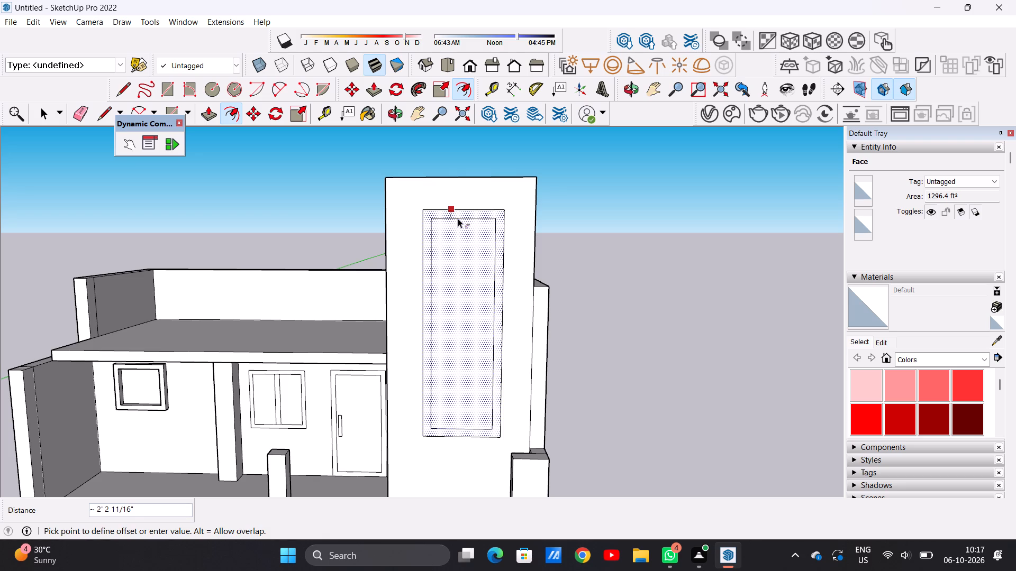
{"action": "key", "text": "space"}
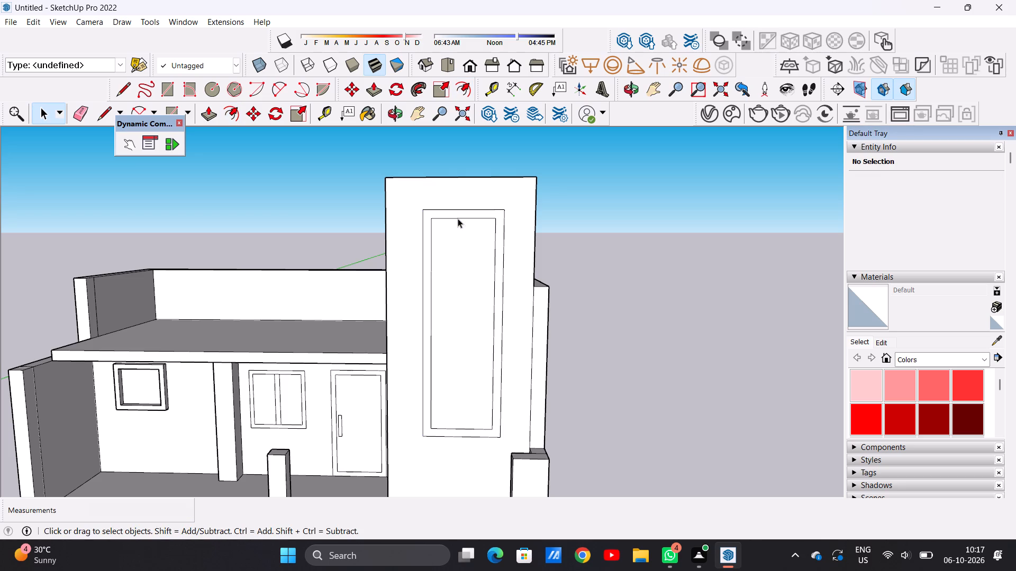
Examine the framed panel on the tall block and the end wall from the front, the front corner and the end wall side.
{"action": "scroll", "coordinate": [458, 218], "scroll_direction": "down", "scroll_amount": 6}
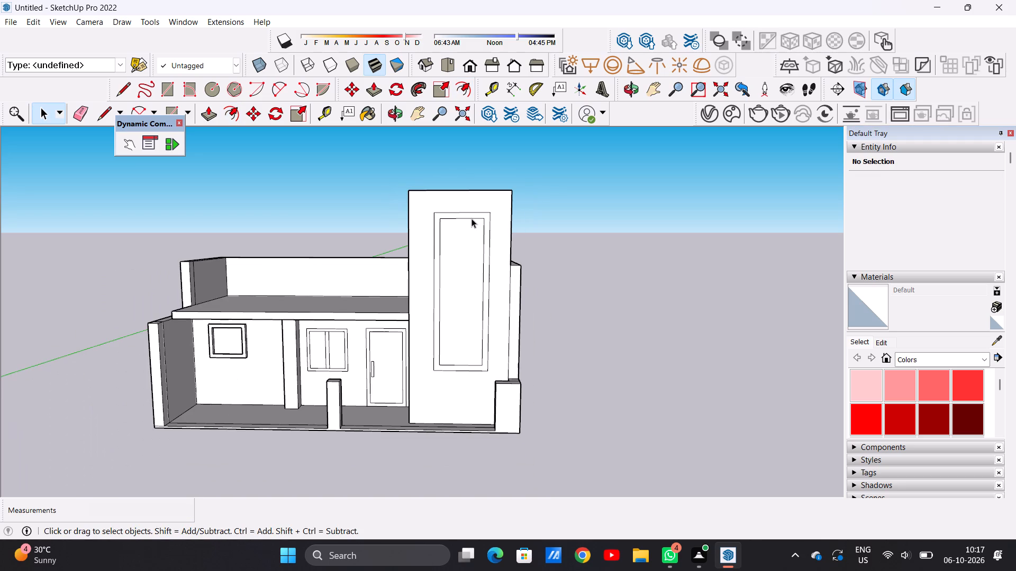
{"action": "scroll", "coordinate": [446, 241], "scroll_direction": "up", "scroll_amount": 3}
{"action": "middle_click_drag", "start_coordinate": [407, 227], "coordinate": [420, 236]}
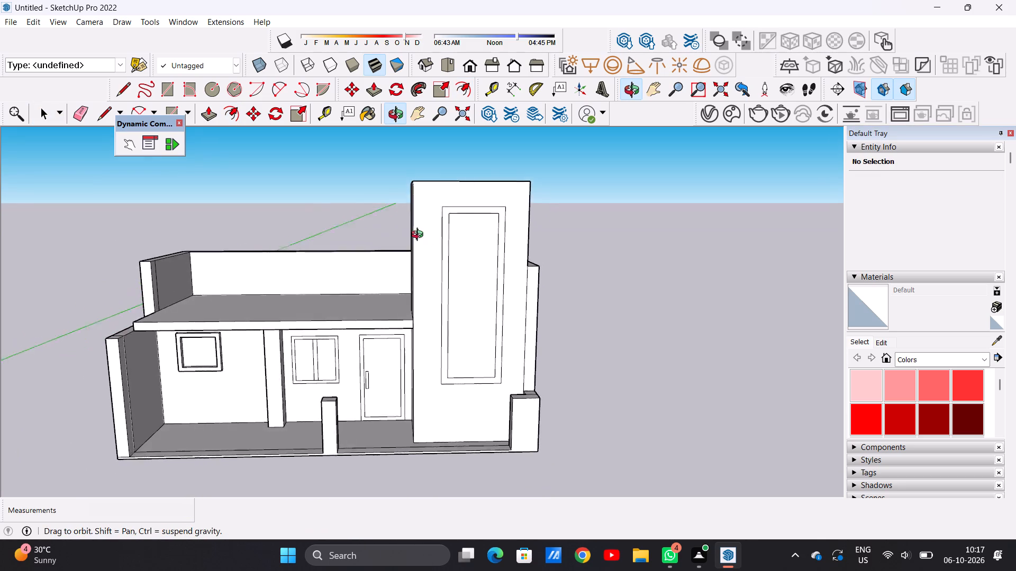
{"action": "middle_click_drag", "start_coordinate": [420, 236], "coordinate": [413, 234]}
{"action": "scroll", "coordinate": [471, 224], "scroll_direction": "up", "scroll_amount": 1}
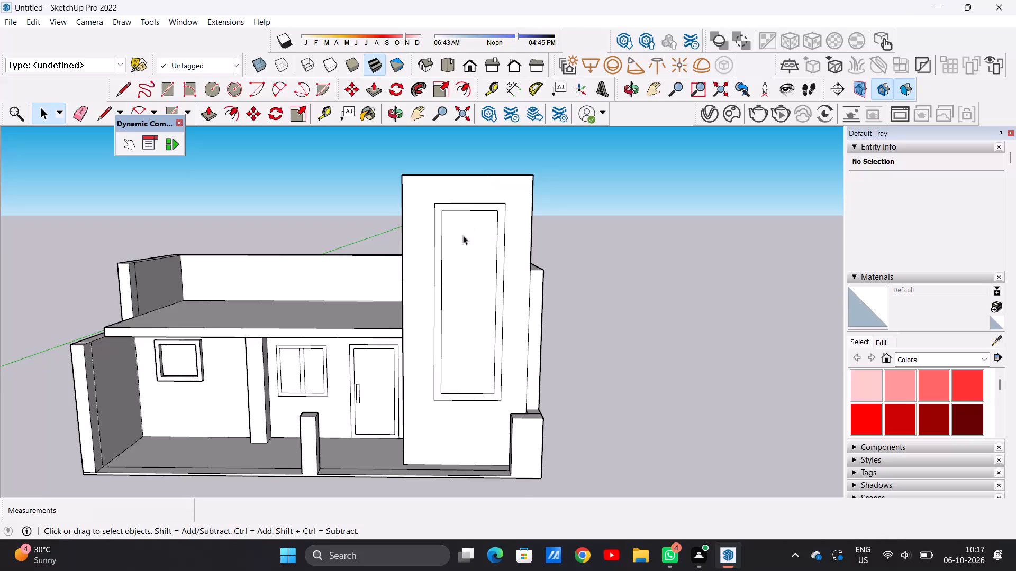
{"action": "scroll", "coordinate": [459, 250], "scroll_direction": "down", "scroll_amount": 8}
{"action": "middle_click_drag", "start_coordinate": [513, 265], "coordinate": [313, 270]}
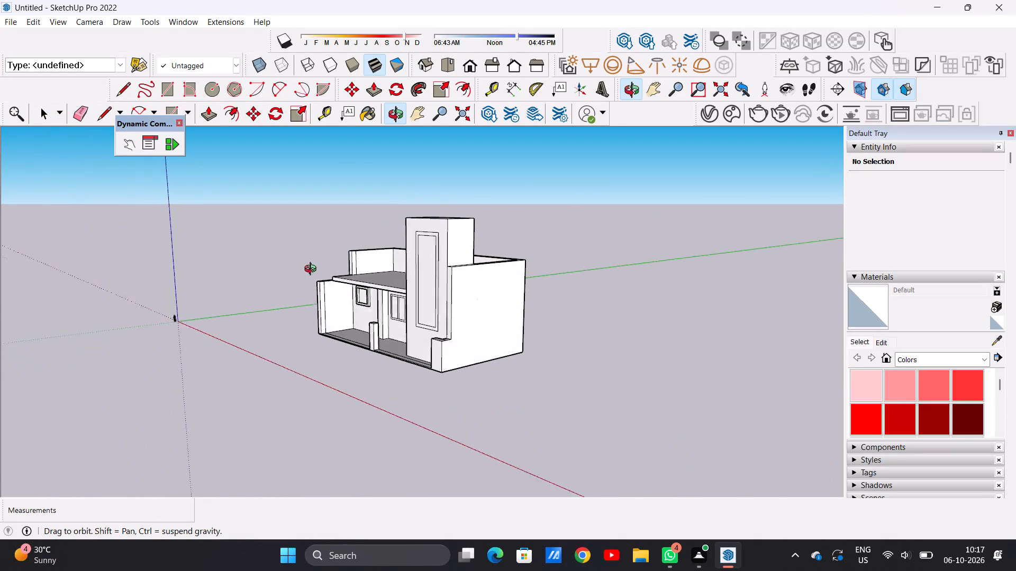
{"action": "middle_click_drag", "start_coordinate": [313, 270], "coordinate": [266, 274]}
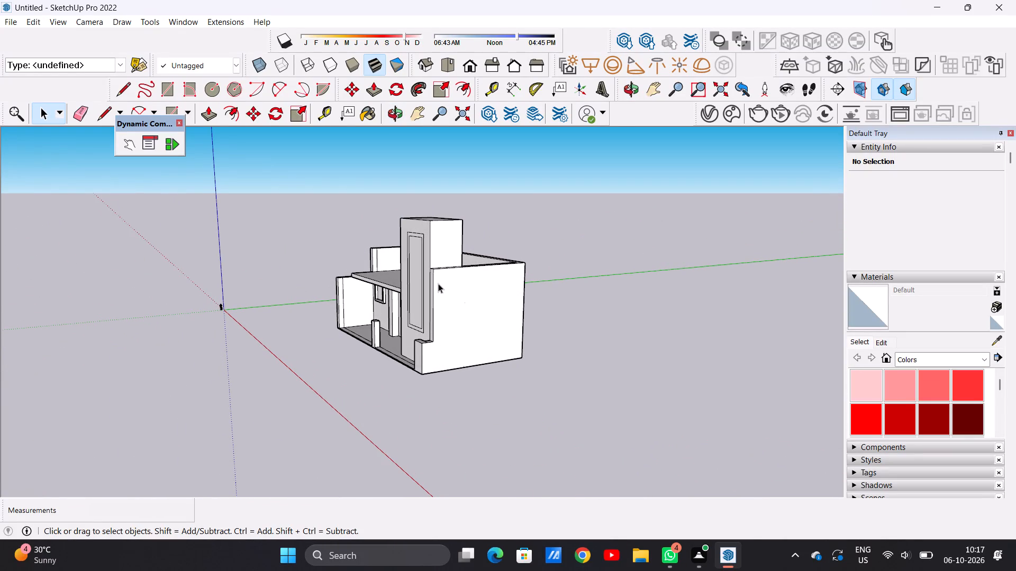
{"action": "scroll", "coordinate": [441, 289], "scroll_direction": "down", "scroll_amount": 3}
{"action": "scroll", "coordinate": [464, 290], "scroll_direction": "up", "scroll_amount": 4}
{"action": "middle_click_drag", "start_coordinate": [444, 294], "coordinate": [358, 291]}
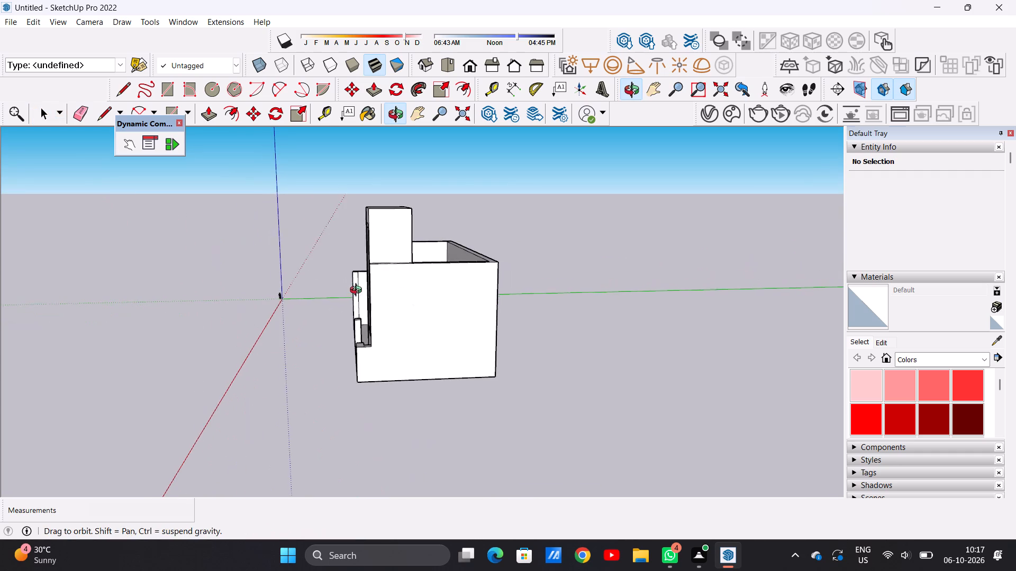
{"action": "middle_click_drag", "start_coordinate": [358, 291], "coordinate": [358, 293]}
{"action": "scroll", "coordinate": [432, 277], "scroll_direction": "up", "scroll_amount": 1}
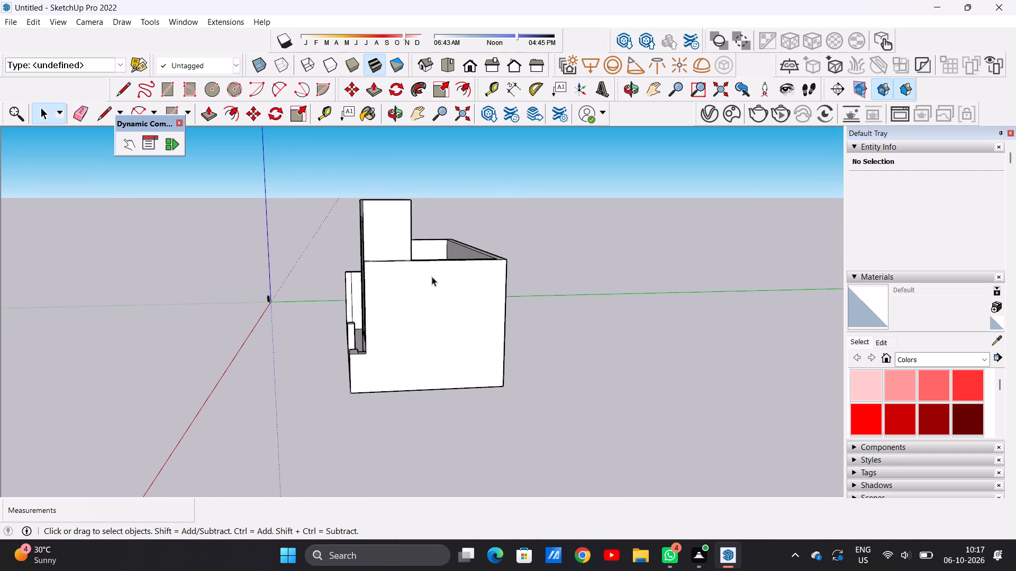
{"action": "scroll", "coordinate": [395, 281], "scroll_direction": "down", "scroll_amount": 3}
{"action": "middle_click_drag", "start_coordinate": [430, 282], "coordinate": [503, 268]}
{"action": "scroll", "coordinate": [459, 265], "scroll_direction": "up", "scroll_amount": 6}
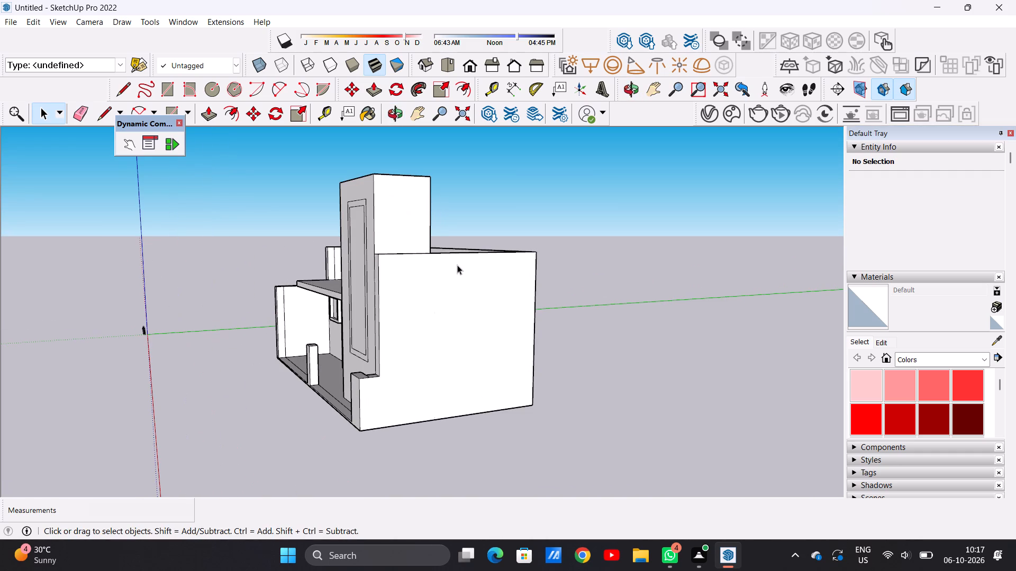
Push/Pull the top face of the end and rear parapet walls upward by about 7' 7".
{"action": "scroll", "coordinate": [424, 271], "scroll_direction": "down", "scroll_amount": 4}
{"action": "scroll", "coordinate": [429, 281], "scroll_direction": "up", "scroll_amount": 4}
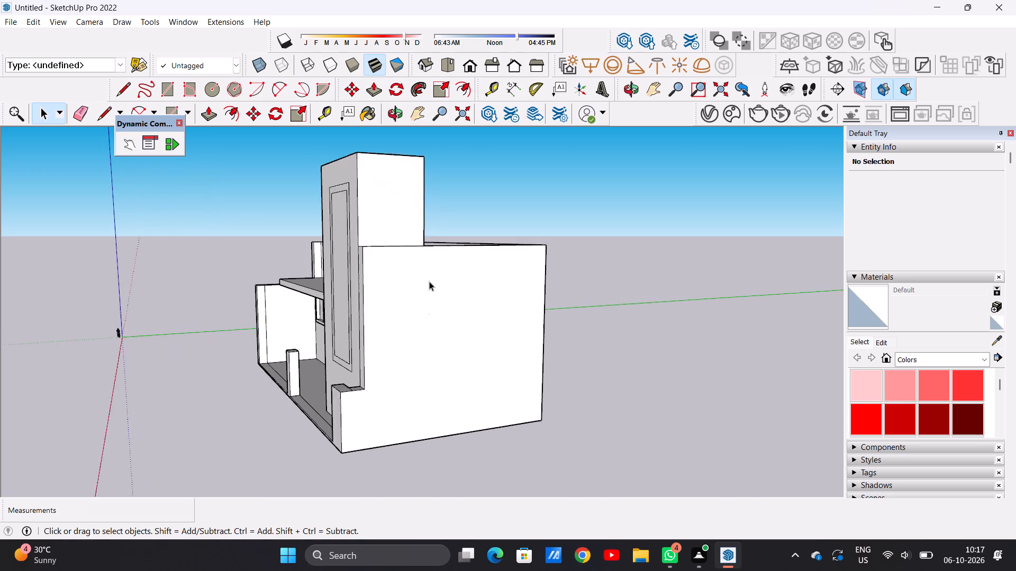
{"action": "scroll", "coordinate": [429, 281], "scroll_direction": "up", "scroll_amount": 1}
{"action": "middle_click_drag", "start_coordinate": [413, 299], "coordinate": [383, 322]}
{"action": "scroll", "coordinate": [383, 322], "scroll_direction": "down", "scroll_amount": 1}
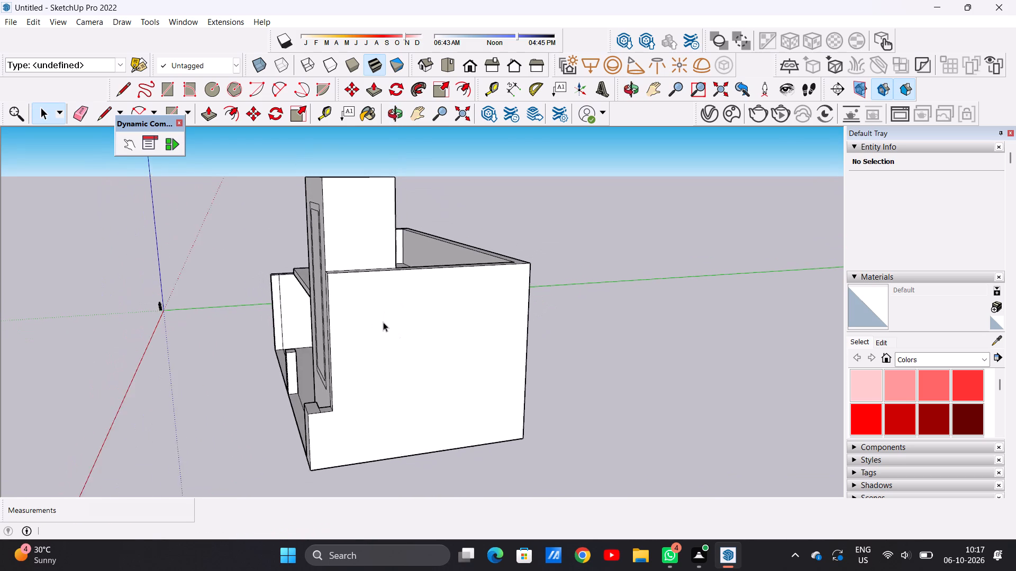
{"action": "scroll", "coordinate": [383, 322], "scroll_direction": "down", "scroll_amount": 1}
{"action": "middle_click_drag", "start_coordinate": [440, 296], "coordinate": [427, 298]}
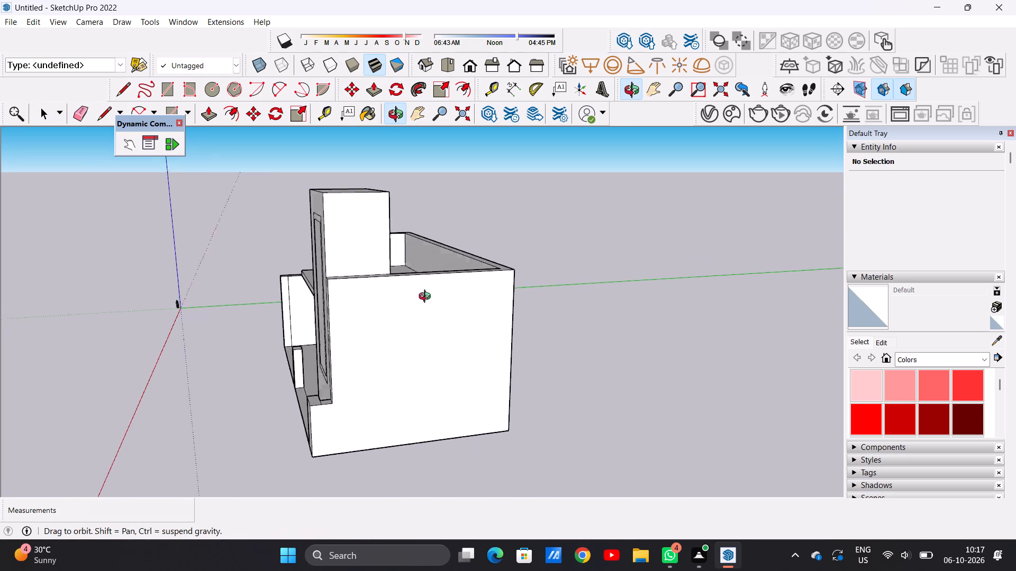
{"action": "middle_click_drag", "start_coordinate": [427, 298], "coordinate": [402, 334]}
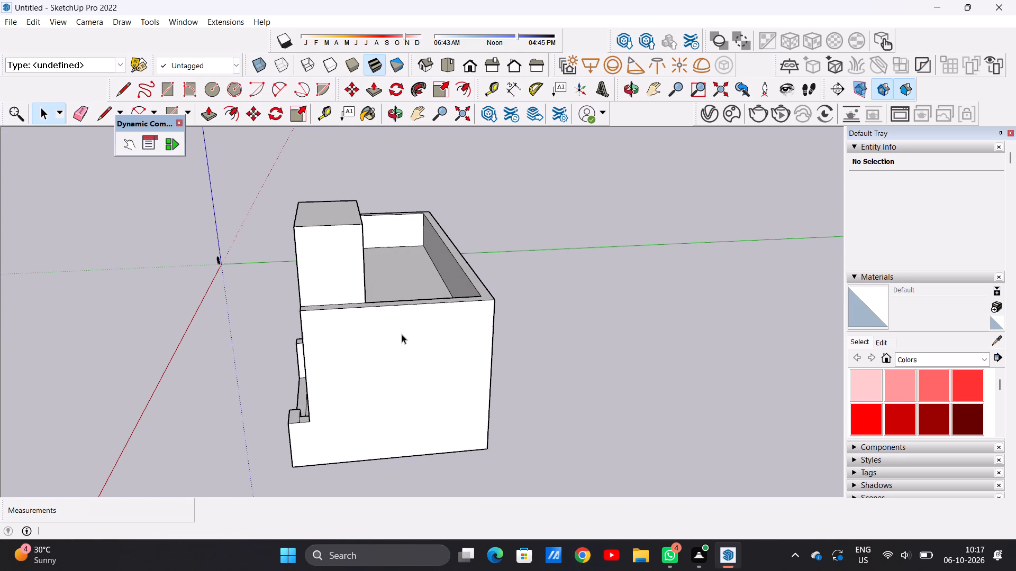
{"action": "scroll", "coordinate": [406, 305], "scroll_direction": "up", "scroll_amount": 4}
{"action": "key", "text": "p"}
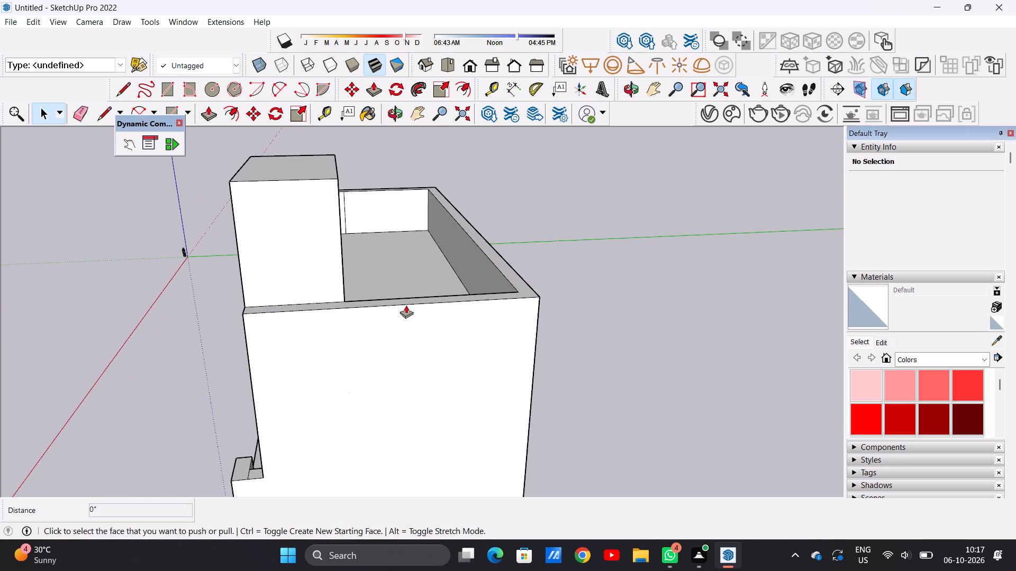
{"action": "middle_click_drag", "start_coordinate": [406, 335], "coordinate": [406, 440]}
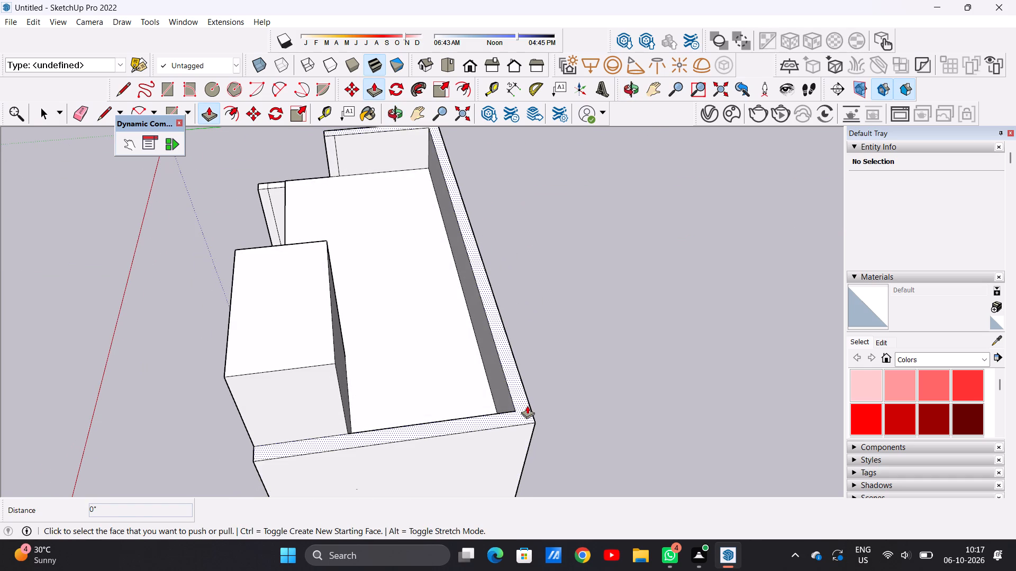
{"action": "left_click", "coordinate": [527, 406]}
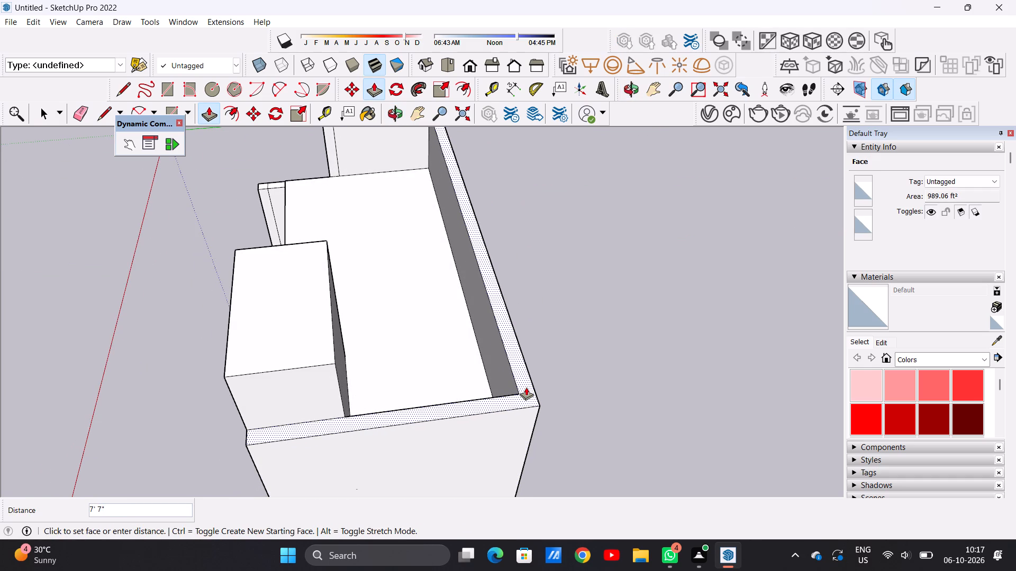
{"action": "left_click", "coordinate": [526, 387]}
{"action": "key", "text": "space"}
{"action": "scroll", "coordinate": [437, 443], "scroll_direction": "down", "scroll_amount": 6}
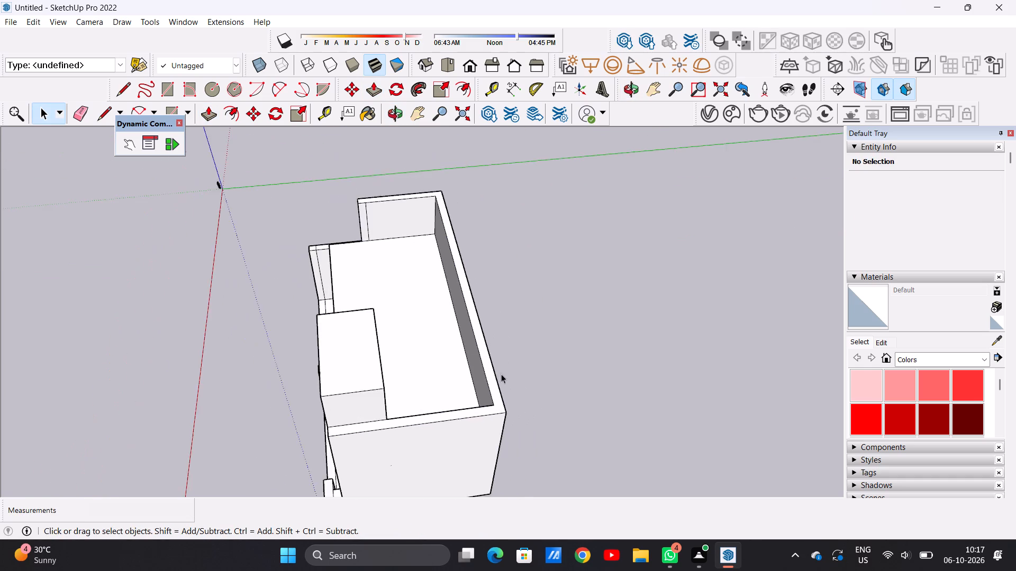
Measure the end wall's height along its rear vertical edge with the Dimension tool.
{"action": "middle_click_drag", "start_coordinate": [492, 442], "coordinate": [467, 313]}
{"action": "scroll", "coordinate": [467, 313], "scroll_direction": "up", "scroll_amount": 1}
{"action": "scroll", "coordinate": [469, 314], "scroll_direction": "down", "scroll_amount": 5}
{"action": "middle_click_drag", "start_coordinate": [425, 326], "coordinate": [424, 326]}
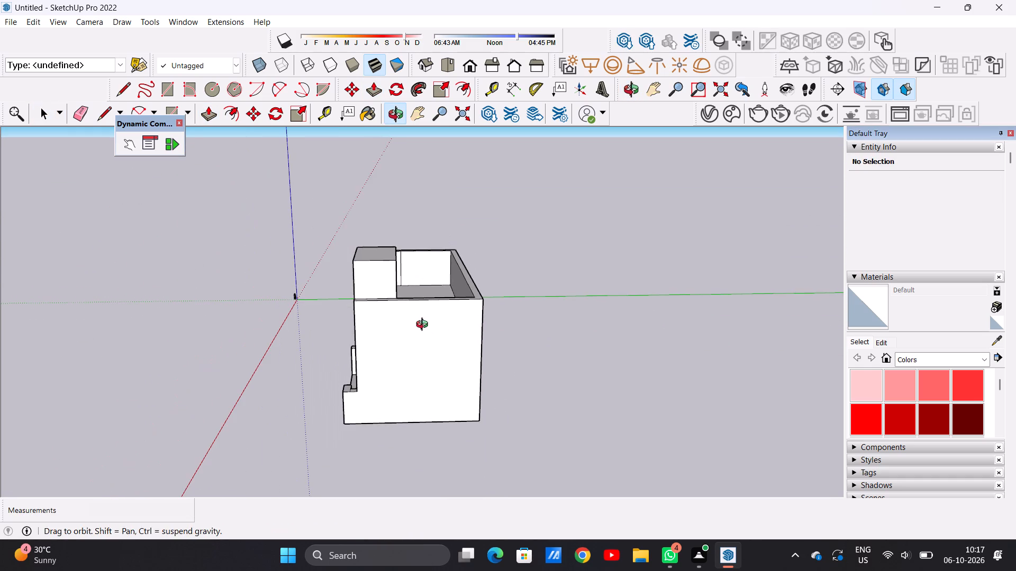
{"action": "middle_click_drag", "start_coordinate": [424, 326], "coordinate": [418, 315]}
{"action": "scroll", "coordinate": [394, 294], "scroll_direction": "up", "scroll_amount": 2}
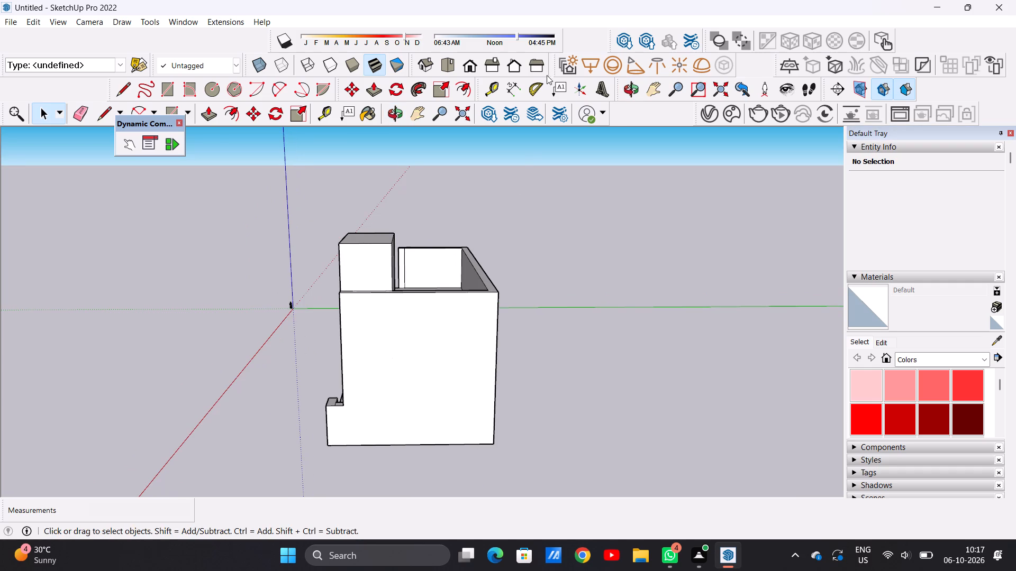
{"action": "left_click", "coordinate": [507, 81]}
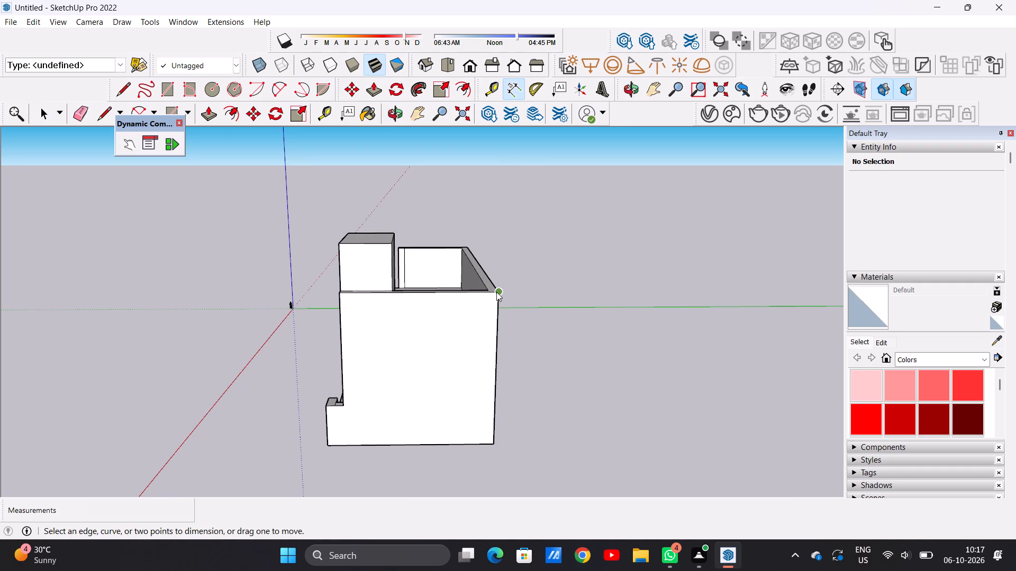
{"action": "left_click", "coordinate": [496, 291]}
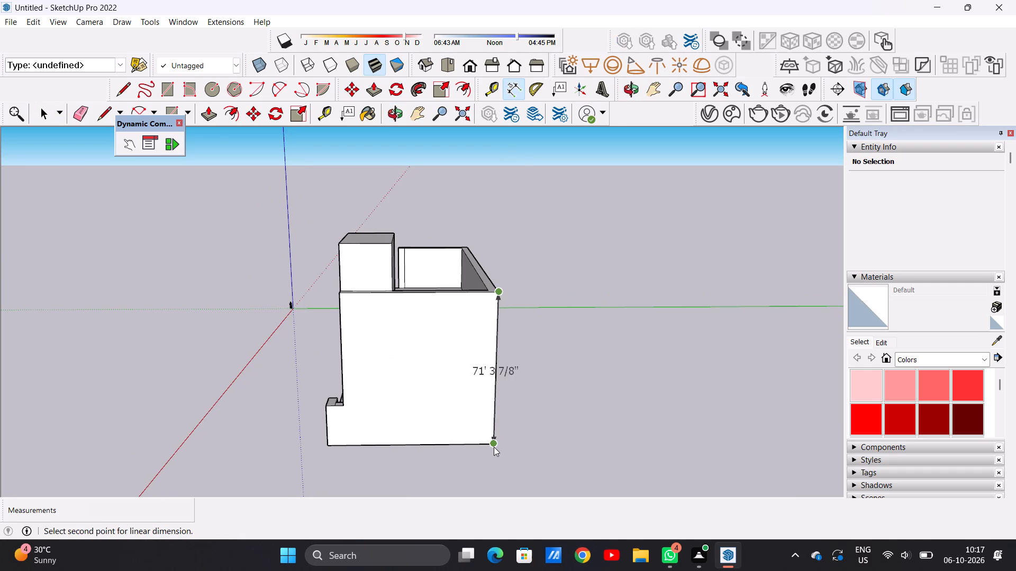
{"action": "key", "text": "space"}
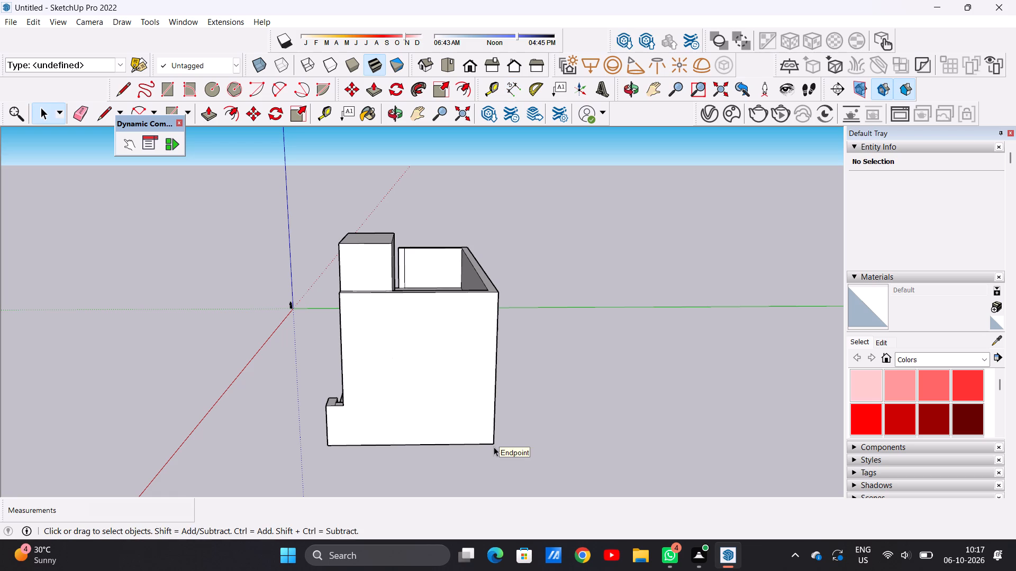
Examine the raised parapet, end wall and tall block from the end wall side, the front and above.
{"action": "middle_click_drag", "start_coordinate": [480, 363], "coordinate": [479, 335]}
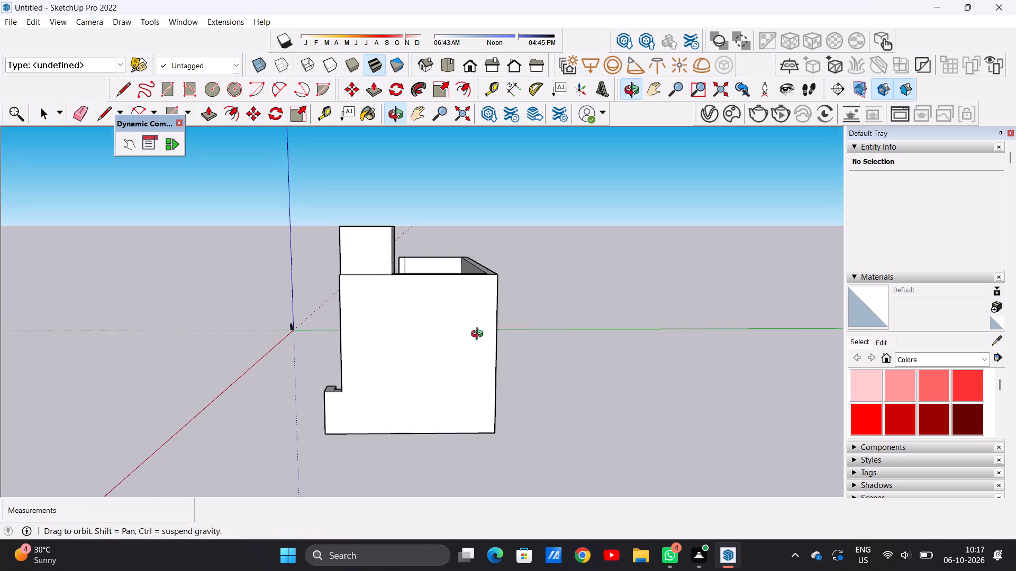
{"action": "middle_click_drag", "start_coordinate": [479, 335], "coordinate": [478, 346]}
{"action": "scroll", "coordinate": [430, 308], "scroll_direction": "up", "scroll_amount": 2}
{"action": "scroll", "coordinate": [464, 311], "scroll_direction": "down", "scroll_amount": 3}
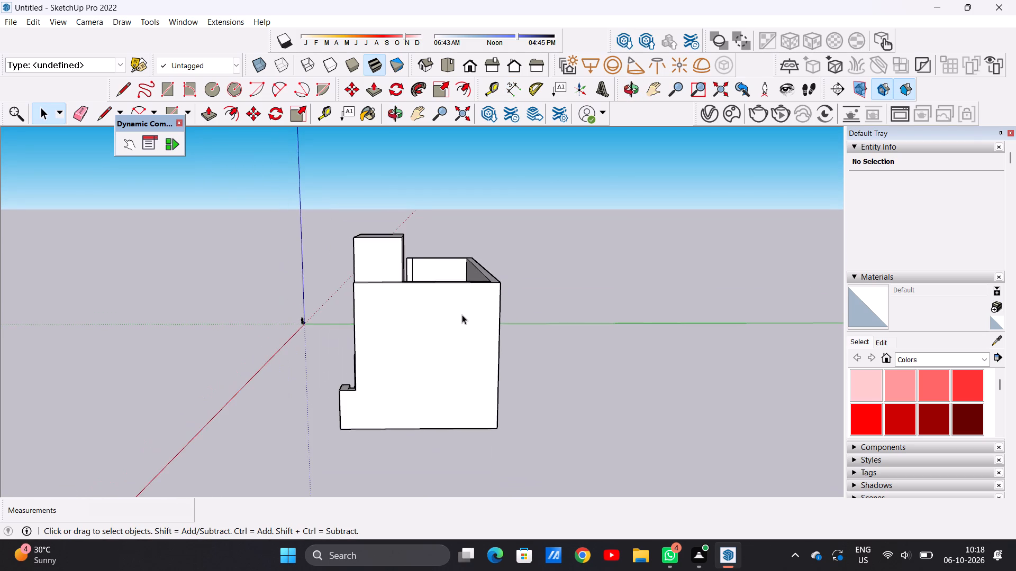
{"action": "scroll", "coordinate": [399, 303], "scroll_direction": "up", "scroll_amount": 3}
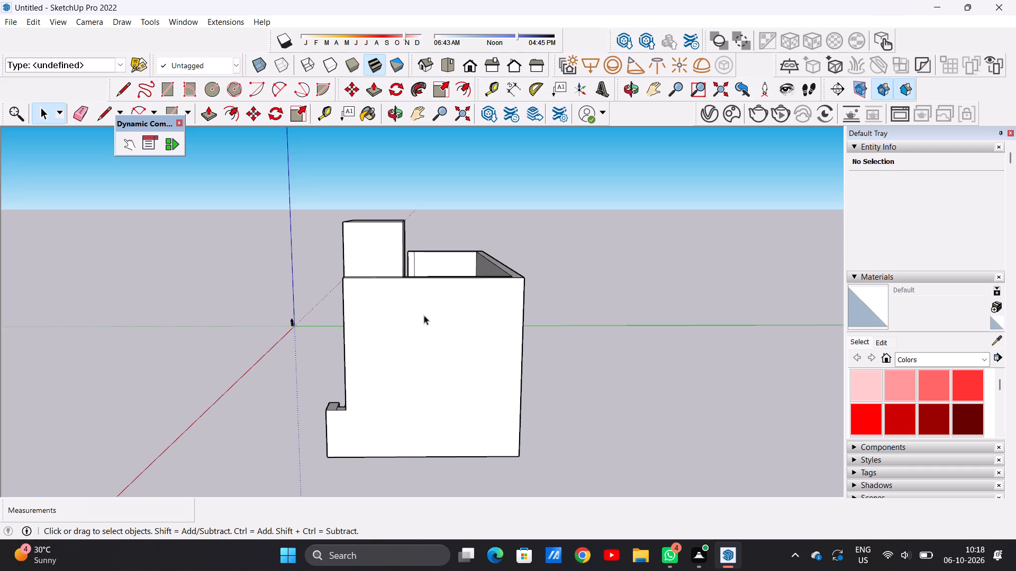
{"action": "scroll", "coordinate": [425, 321], "scroll_direction": "down", "scroll_amount": 5}
{"action": "middle_click_drag", "start_coordinate": [350, 326], "coordinate": [521, 333]}
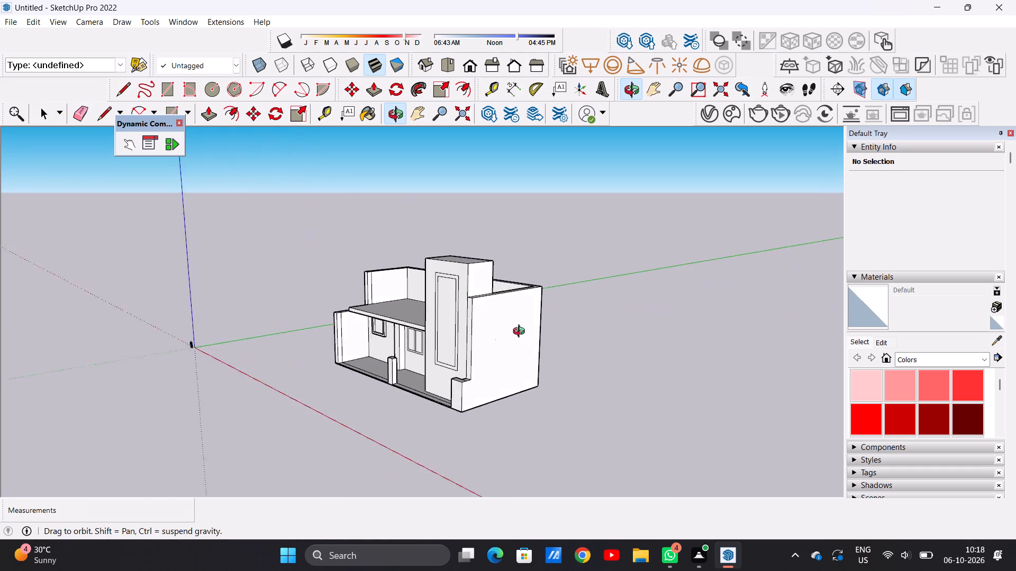
{"action": "middle_click_drag", "start_coordinate": [521, 333], "coordinate": [586, 318]}
{"action": "scroll", "coordinate": [510, 317], "scroll_direction": "up", "scroll_amount": 5}
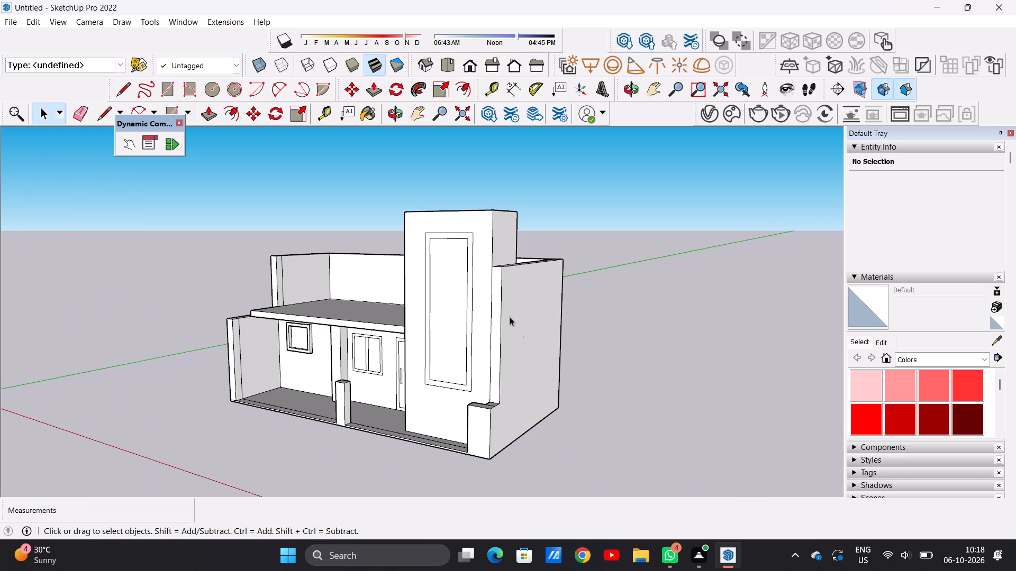
{"action": "middle_click_drag", "start_coordinate": [478, 330], "coordinate": [305, 343]}
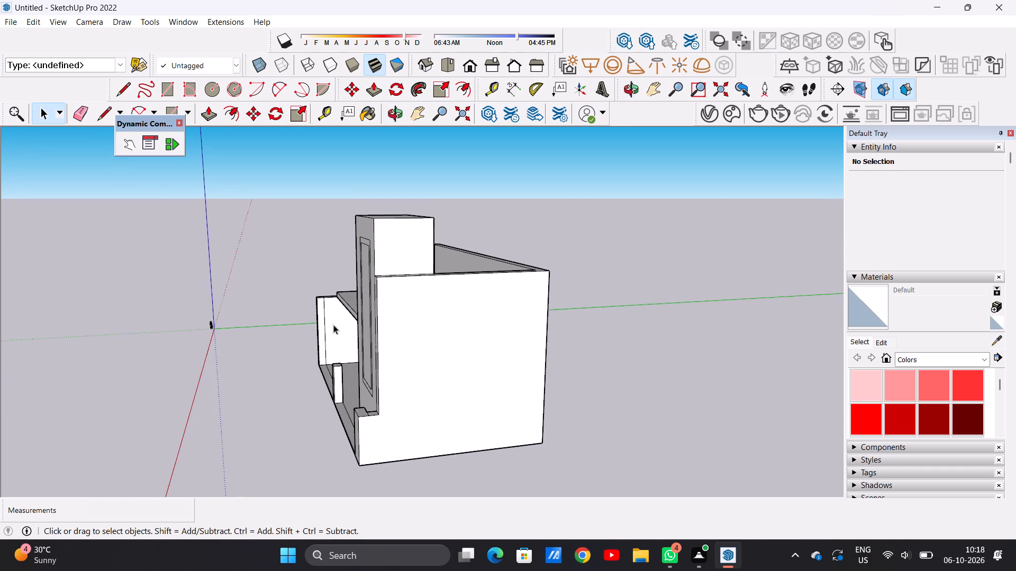
{"action": "scroll", "coordinate": [493, 291], "scroll_direction": "up", "scroll_amount": 2}
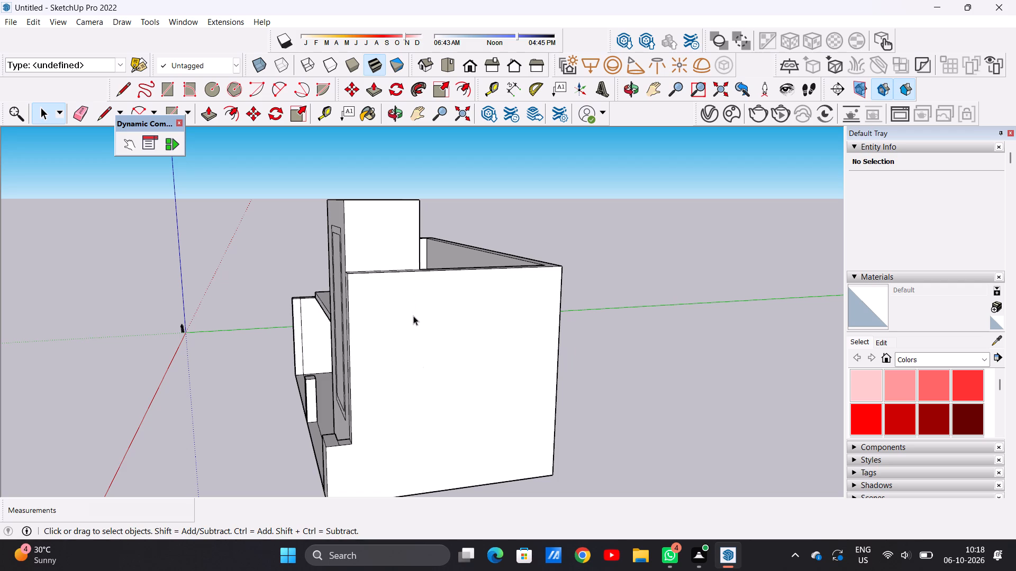
{"action": "scroll", "coordinate": [421, 317], "scroll_direction": "down", "scroll_amount": 4}
{"action": "middle_click_drag", "start_coordinate": [330, 318], "coordinate": [557, 309]}
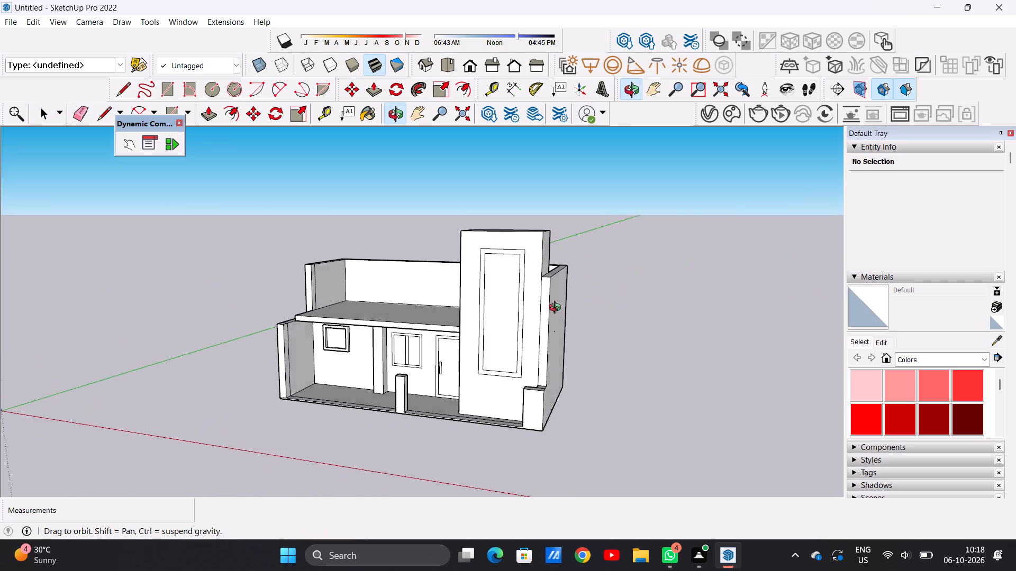
{"action": "middle_click_drag", "start_coordinate": [557, 309], "coordinate": [589, 296]}
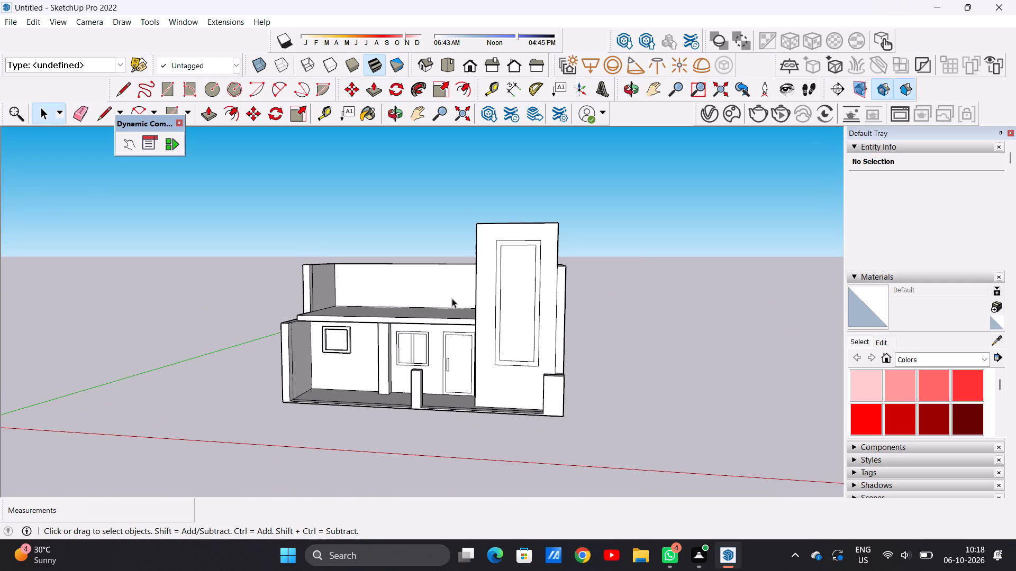
{"action": "middle_click_drag", "start_coordinate": [467, 327], "coordinate": [560, 369]}
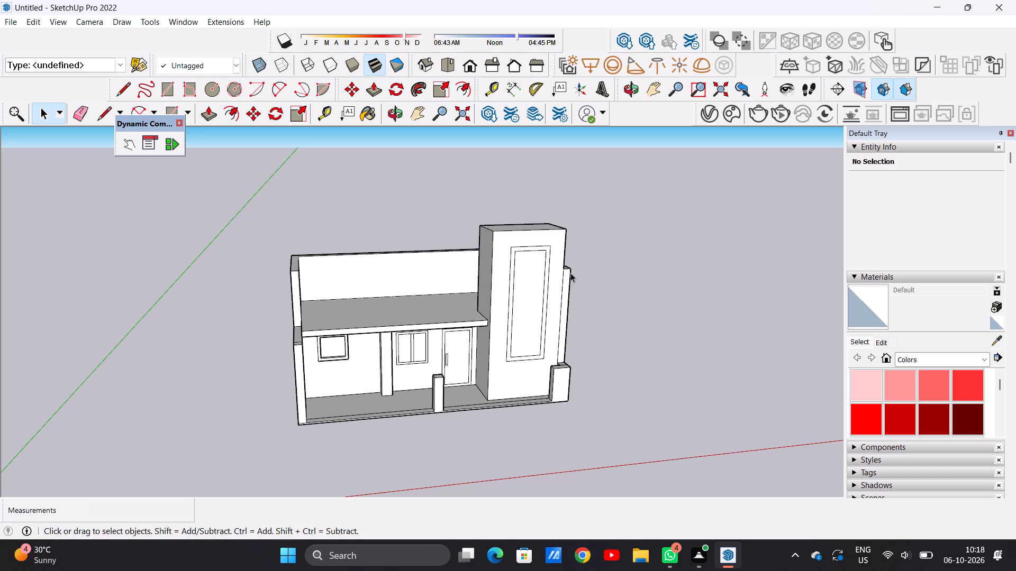
{"action": "middle_click_drag", "start_coordinate": [570, 273], "coordinate": [362, 236]}
{"action": "middle_click_drag", "start_coordinate": [598, 291], "coordinate": [537, 298]}
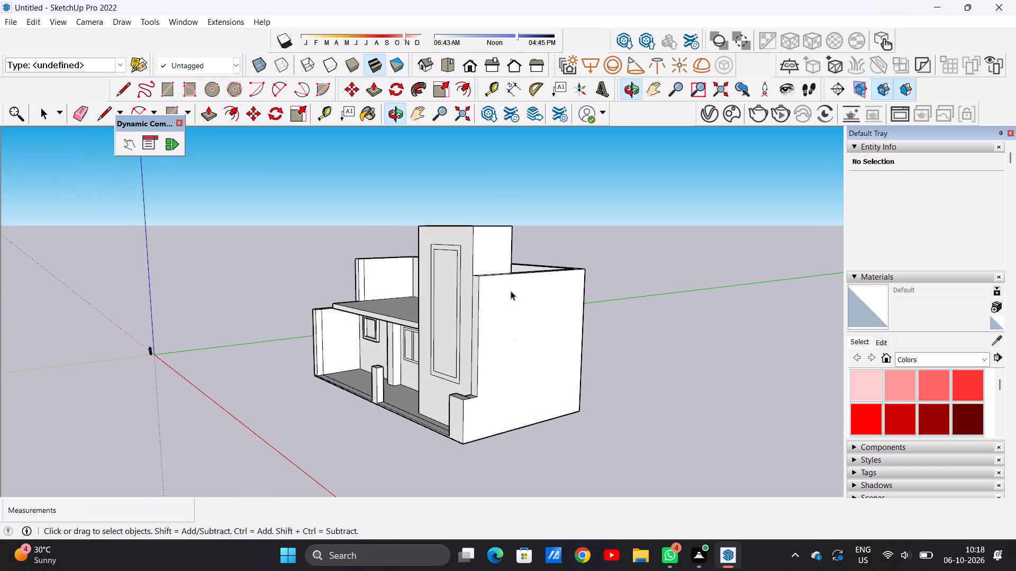
{"action": "scroll", "coordinate": [489, 298], "scroll_direction": "up", "scroll_amount": 1}
{"action": "middle_click_drag", "start_coordinate": [483, 298], "coordinate": [459, 297]}
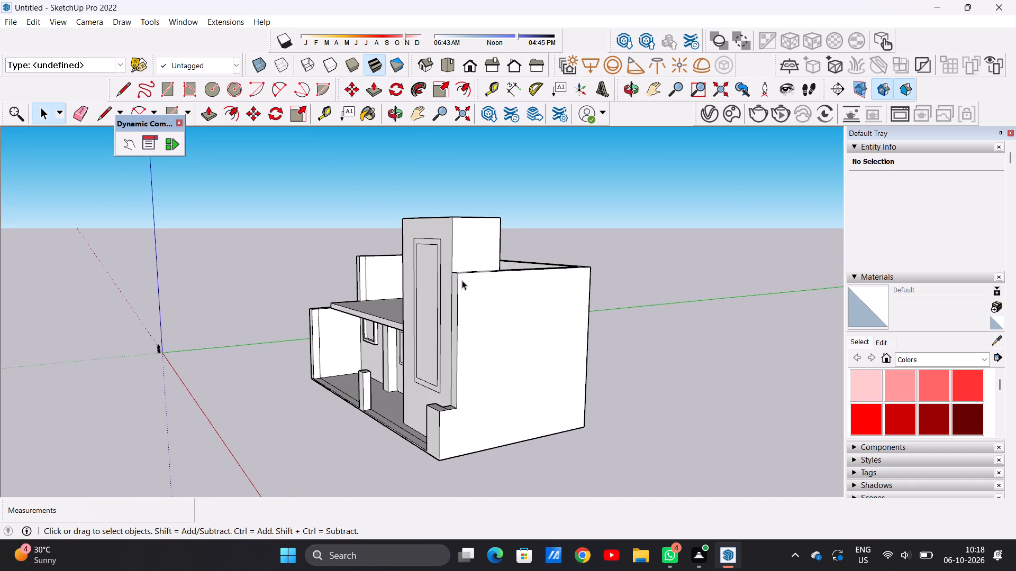
{"action": "middle_click_drag", "start_coordinate": [533, 289], "coordinate": [430, 343]}
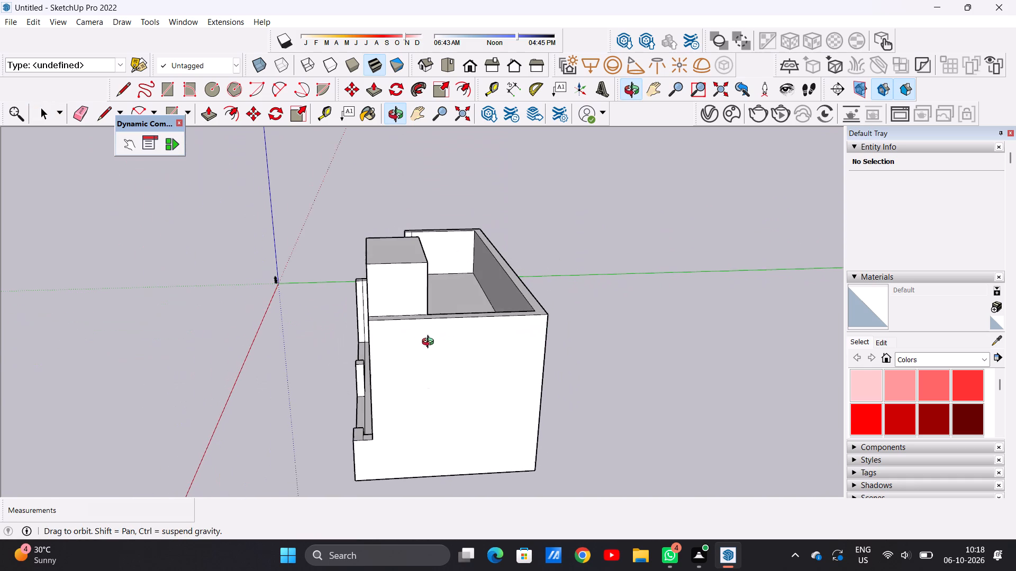
{"action": "middle_click_drag", "start_coordinate": [430, 343], "coordinate": [430, 344]}
{"action": "scroll", "coordinate": [523, 319], "scroll_direction": "up", "scroll_amount": 1}
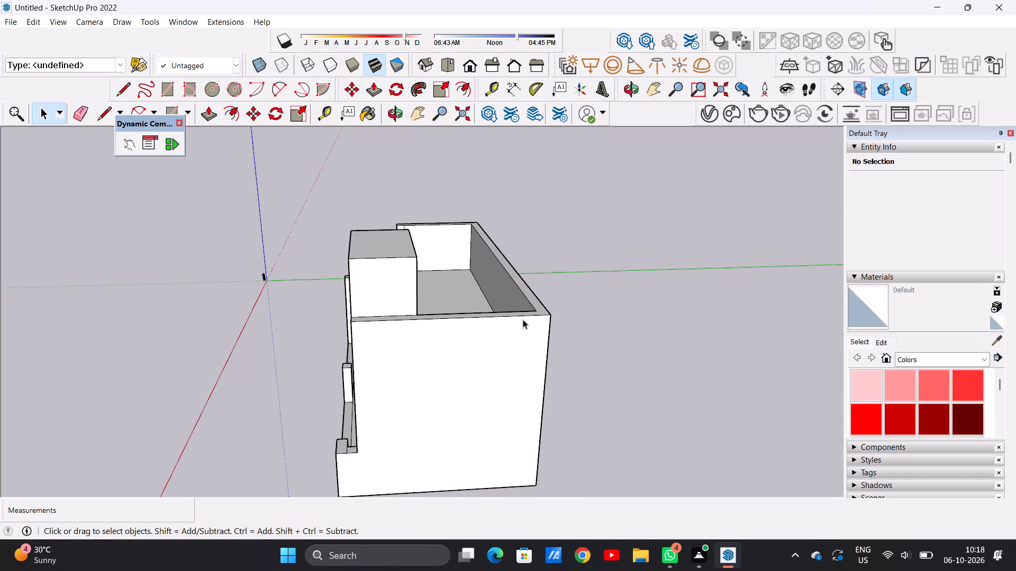
{"action": "scroll", "coordinate": [523, 319], "scroll_direction": "down", "scroll_amount": 1}
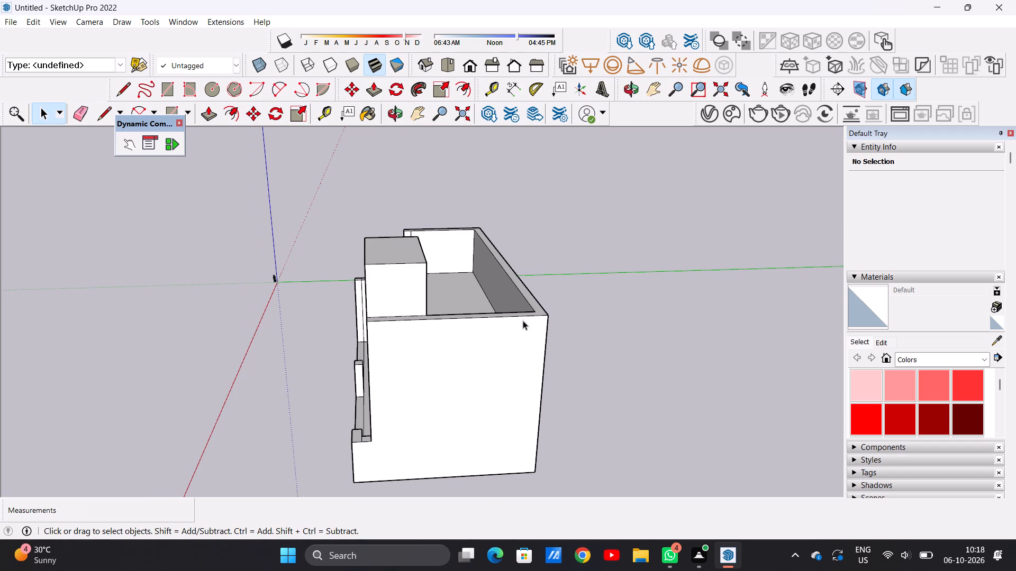
{"action": "scroll", "coordinate": [523, 320], "scroll_direction": "down", "scroll_amount": 1}
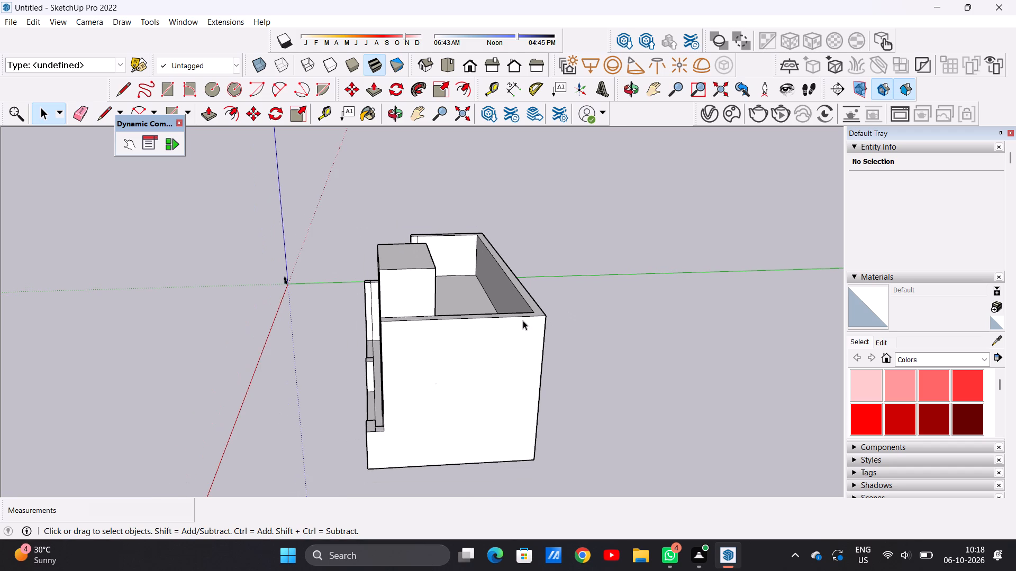
Draw a line about 3' 11 11/16" long across the parapet top, from the inner rear corner to the end wall's outer edge.
{"action": "scroll", "coordinate": [523, 320], "scroll_direction": "up", "scroll_amount": 2}
{"action": "key", "text": "l"}
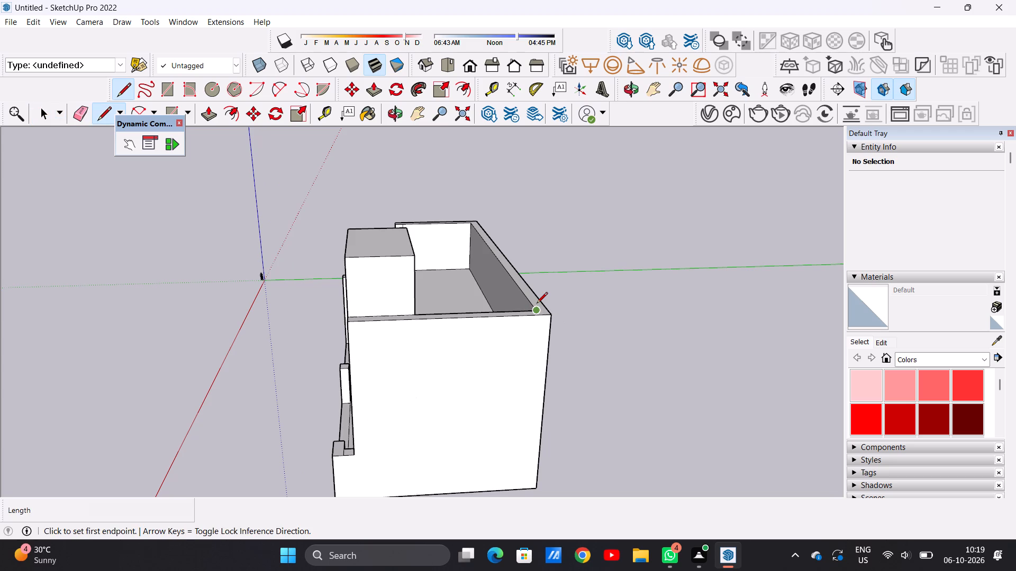
{"action": "middle_click_drag", "start_coordinate": [521, 317], "coordinate": [496, 358]}
{"action": "scroll", "coordinate": [505, 350], "scroll_direction": "up", "scroll_amount": 7}
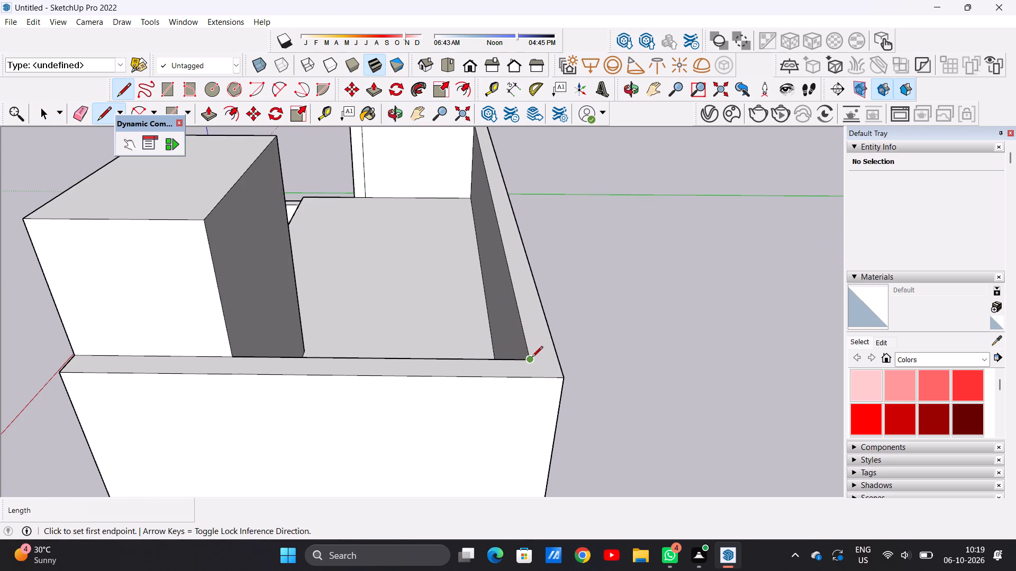
{"action": "left_click", "coordinate": [532, 358]}
{"action": "left_click", "coordinate": [534, 375]}
{"action": "key", "text": "space"}
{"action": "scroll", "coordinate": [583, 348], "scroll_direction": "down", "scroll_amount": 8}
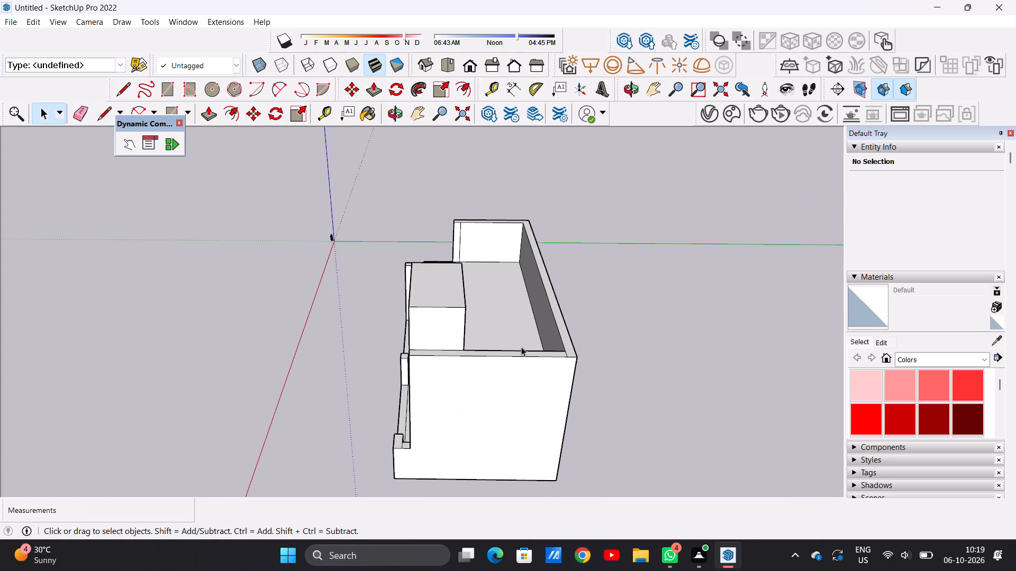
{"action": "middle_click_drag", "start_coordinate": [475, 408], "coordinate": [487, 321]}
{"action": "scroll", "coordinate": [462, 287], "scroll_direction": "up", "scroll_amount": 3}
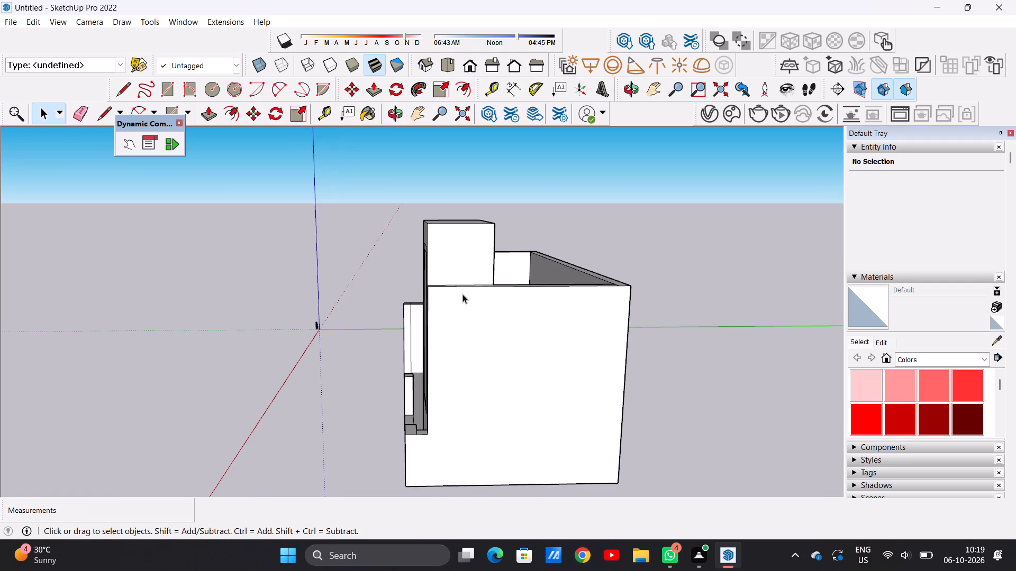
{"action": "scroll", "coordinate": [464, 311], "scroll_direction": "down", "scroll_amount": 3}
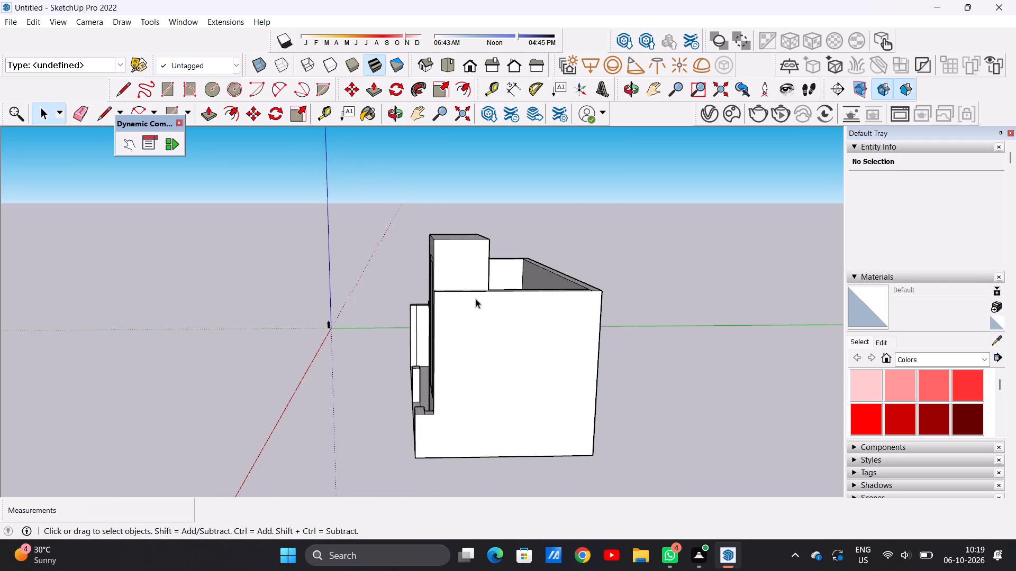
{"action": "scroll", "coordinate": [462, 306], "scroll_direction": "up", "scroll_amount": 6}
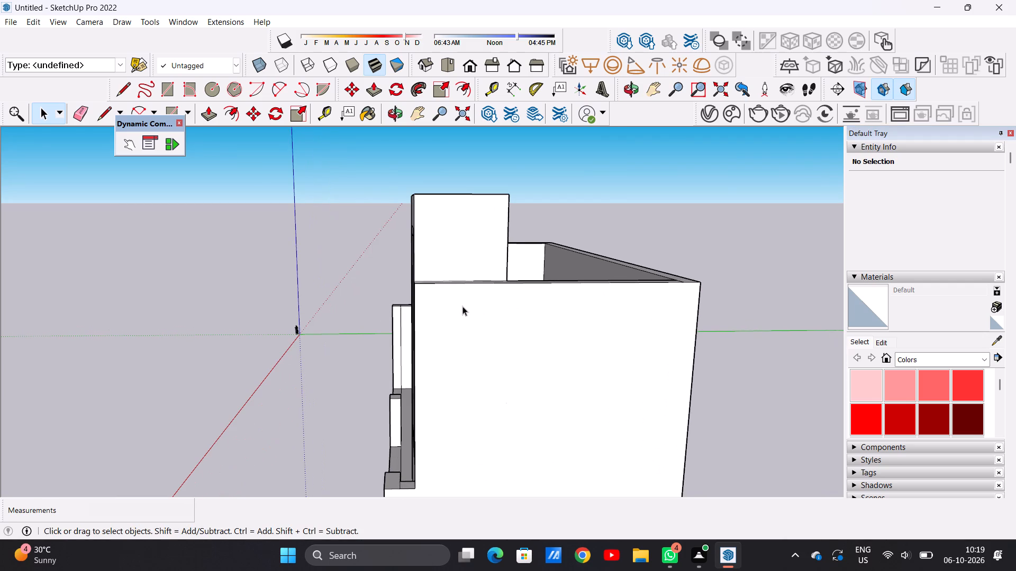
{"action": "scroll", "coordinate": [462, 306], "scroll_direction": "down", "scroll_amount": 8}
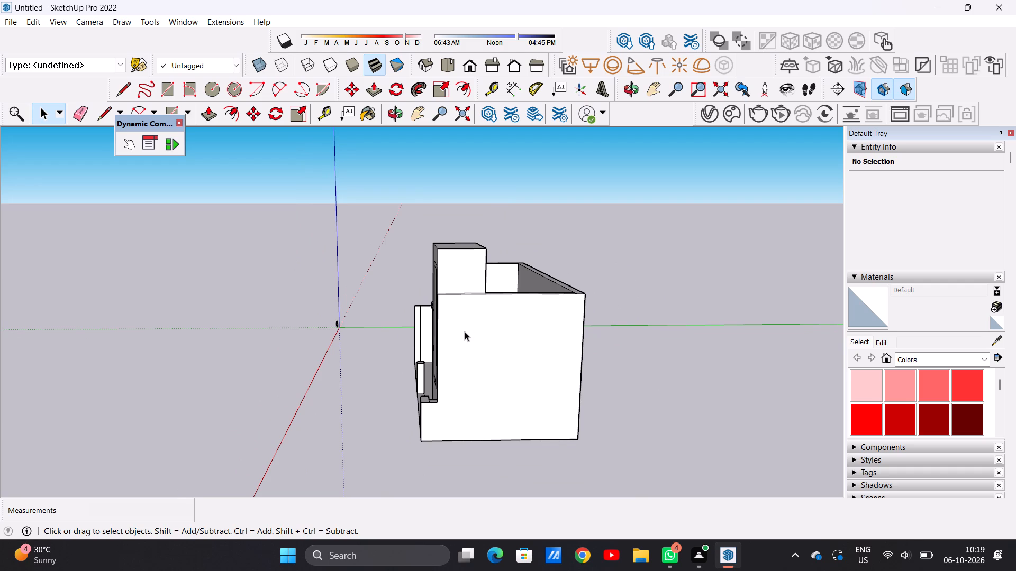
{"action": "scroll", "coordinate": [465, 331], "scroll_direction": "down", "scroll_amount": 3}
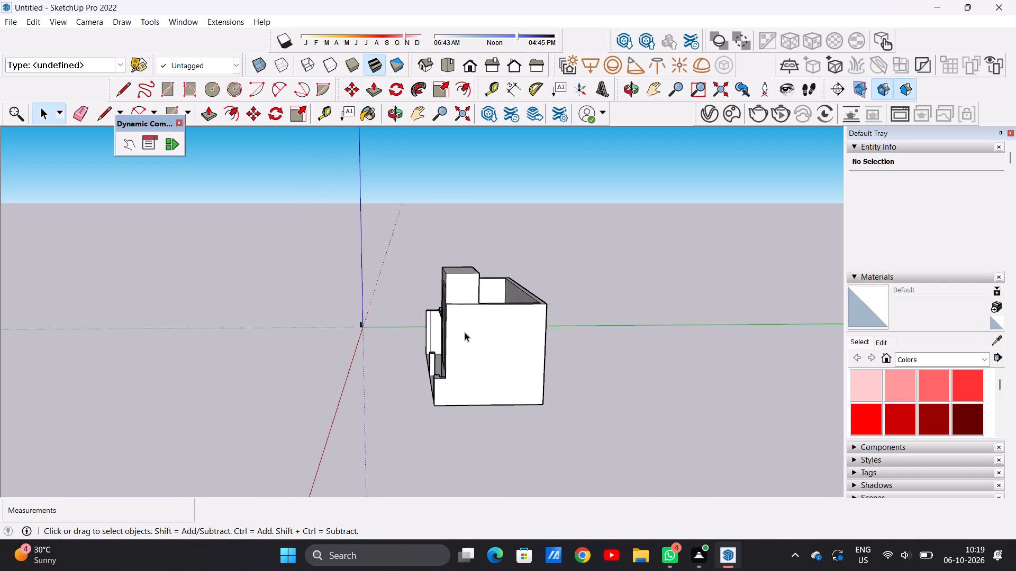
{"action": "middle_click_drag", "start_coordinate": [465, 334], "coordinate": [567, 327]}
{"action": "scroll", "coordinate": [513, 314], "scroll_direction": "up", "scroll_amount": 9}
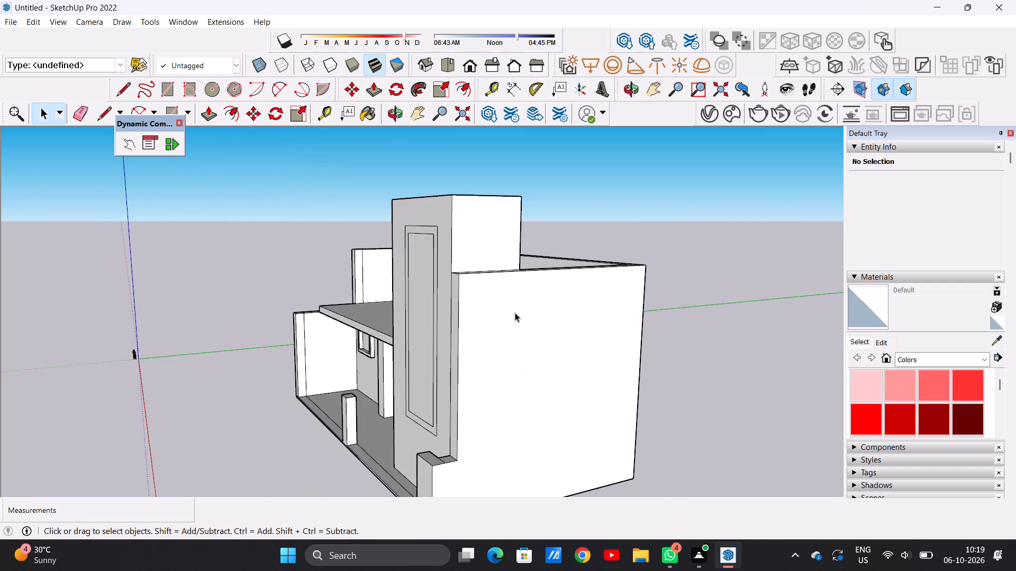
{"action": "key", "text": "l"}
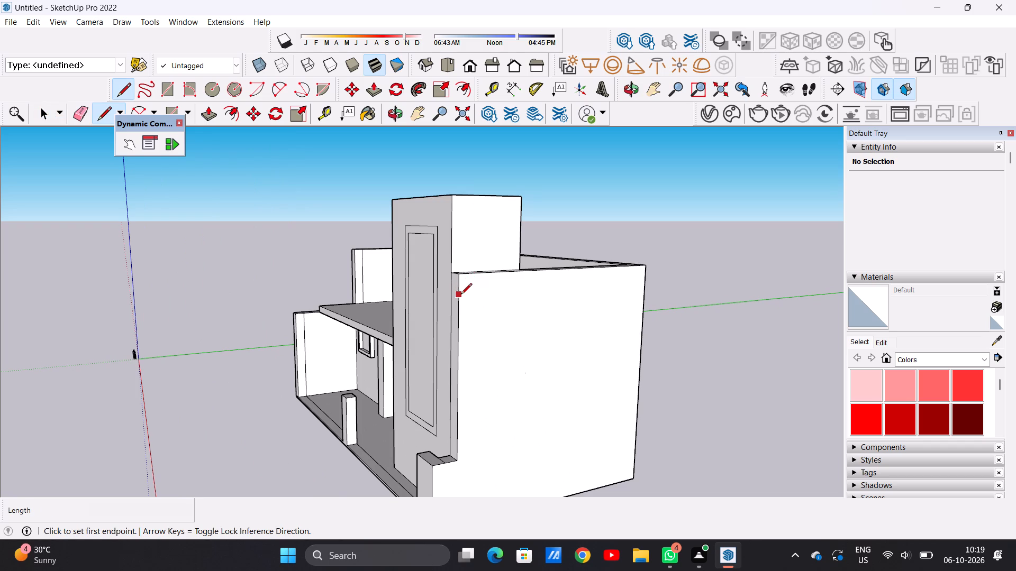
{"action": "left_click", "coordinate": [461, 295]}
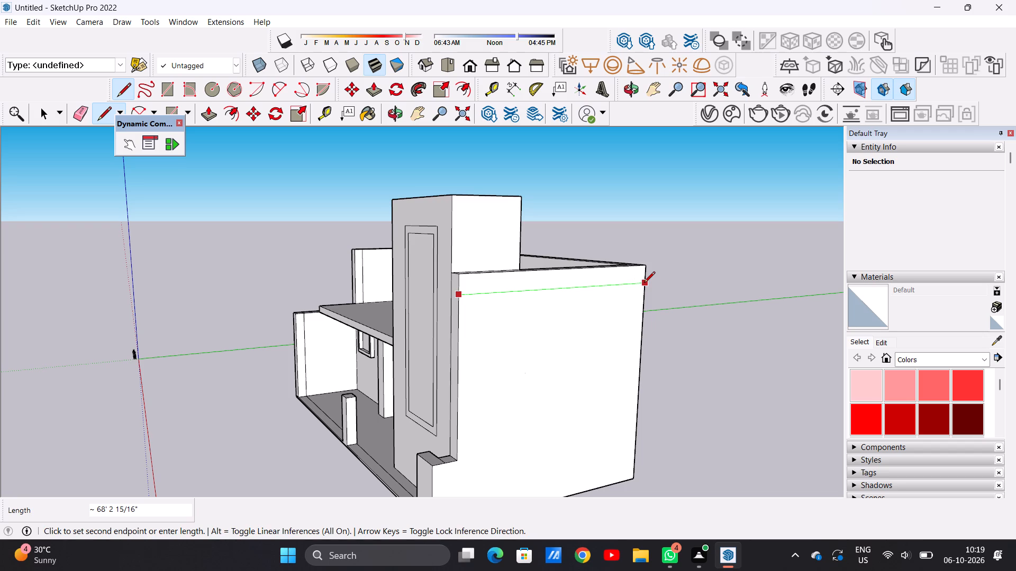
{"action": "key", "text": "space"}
Examine the end wall, tall block and roof parapet from the end wall side, the front and the opposite end.
{"action": "scroll", "coordinate": [655, 277], "scroll_direction": "down", "scroll_amount": 7}
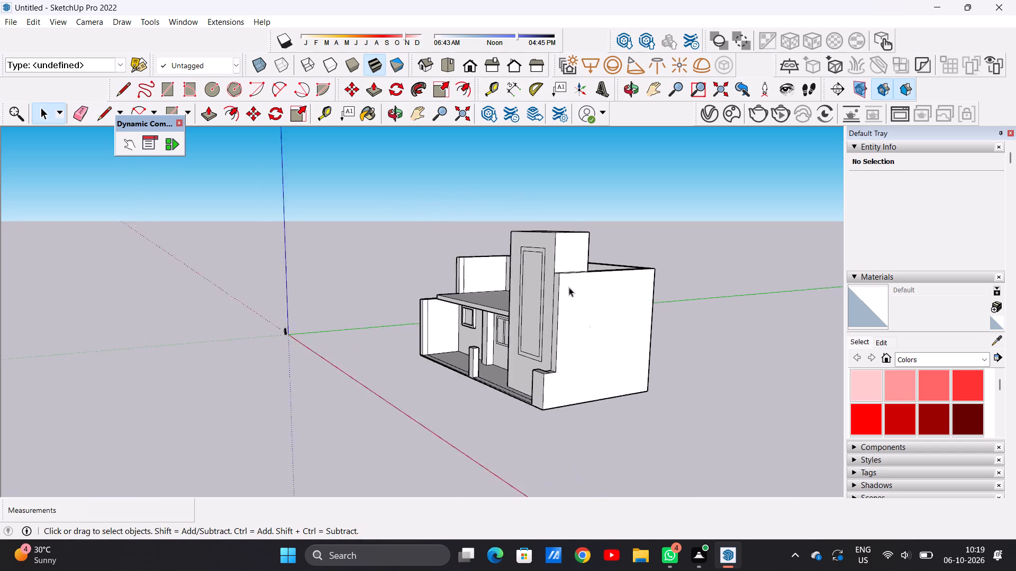
{"action": "scroll", "coordinate": [516, 291], "scroll_direction": "up", "scroll_amount": 1}
{"action": "middle_click_drag", "start_coordinate": [515, 292], "coordinate": [651, 288]}
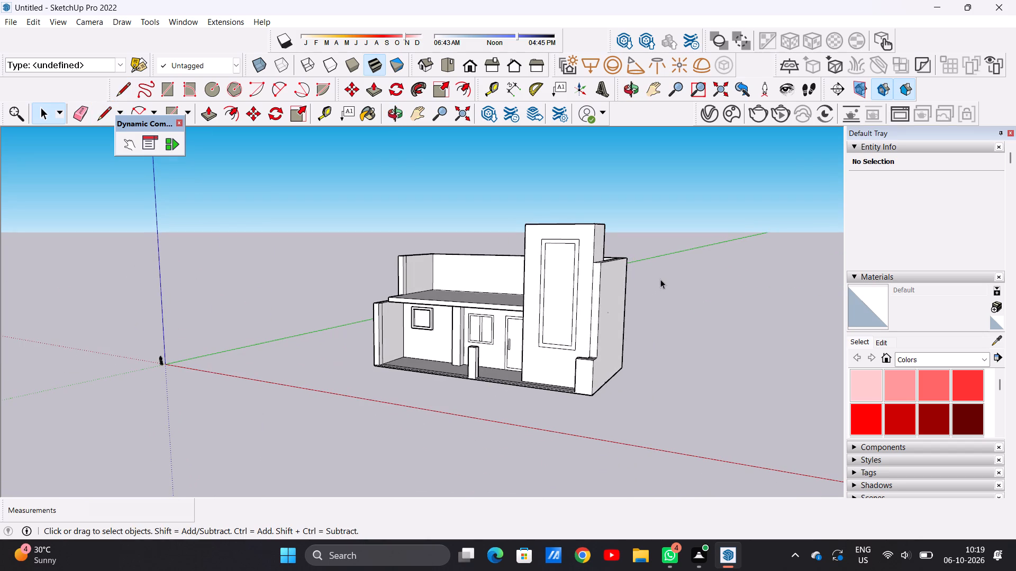
{"action": "scroll", "coordinate": [665, 281], "scroll_direction": "down", "scroll_amount": 1}
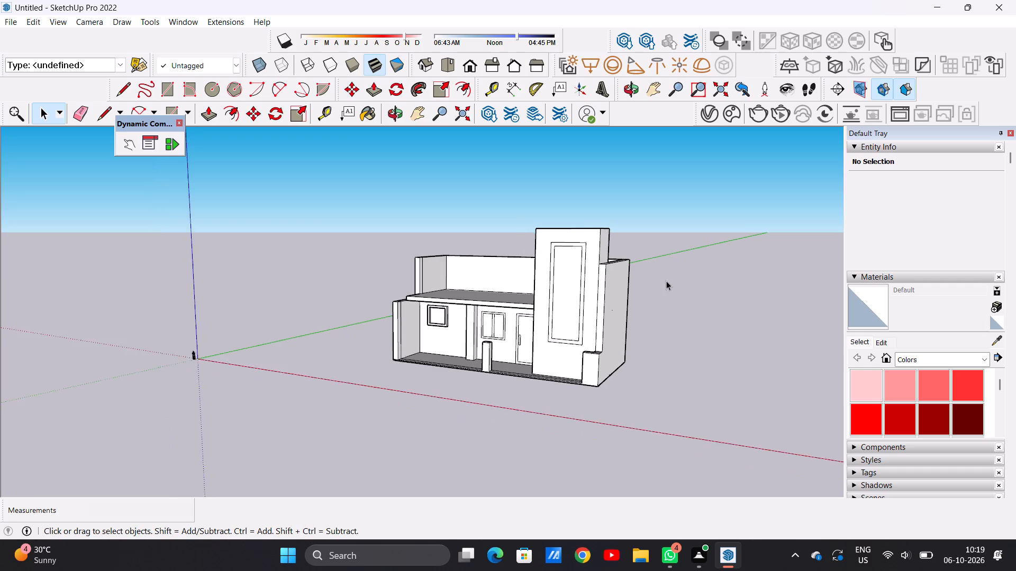
{"action": "scroll", "coordinate": [666, 281], "scroll_direction": "down", "scroll_amount": 2}
{"action": "scroll", "coordinate": [663, 280], "scroll_direction": "up", "scroll_amount": 8}
{"action": "scroll", "coordinate": [663, 280], "scroll_direction": "down", "scroll_amount": 7}
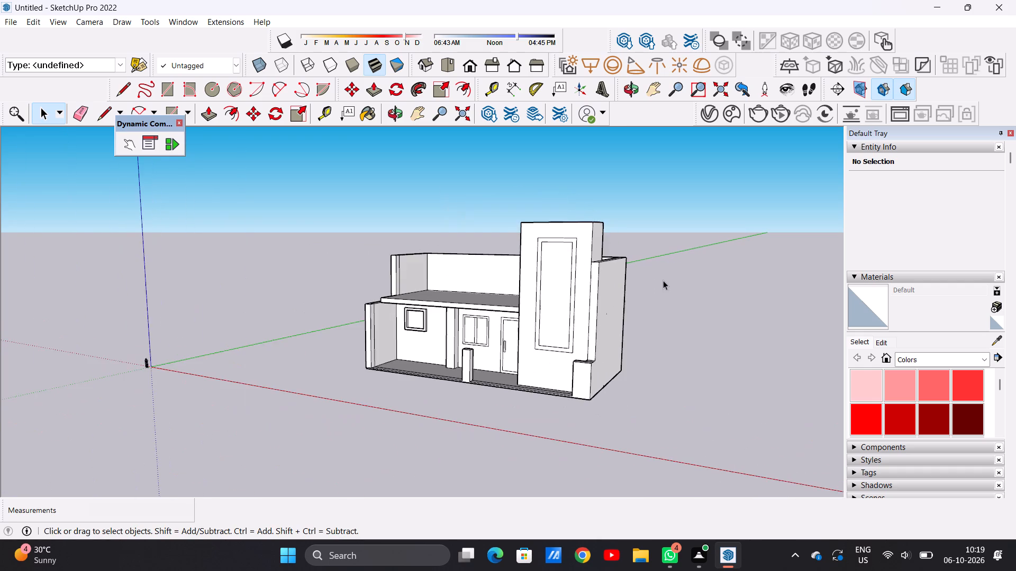
{"action": "middle_click_drag", "start_coordinate": [673, 281], "coordinate": [523, 276]}
{"action": "scroll", "coordinate": [548, 292], "scroll_direction": "up", "scroll_amount": 5}
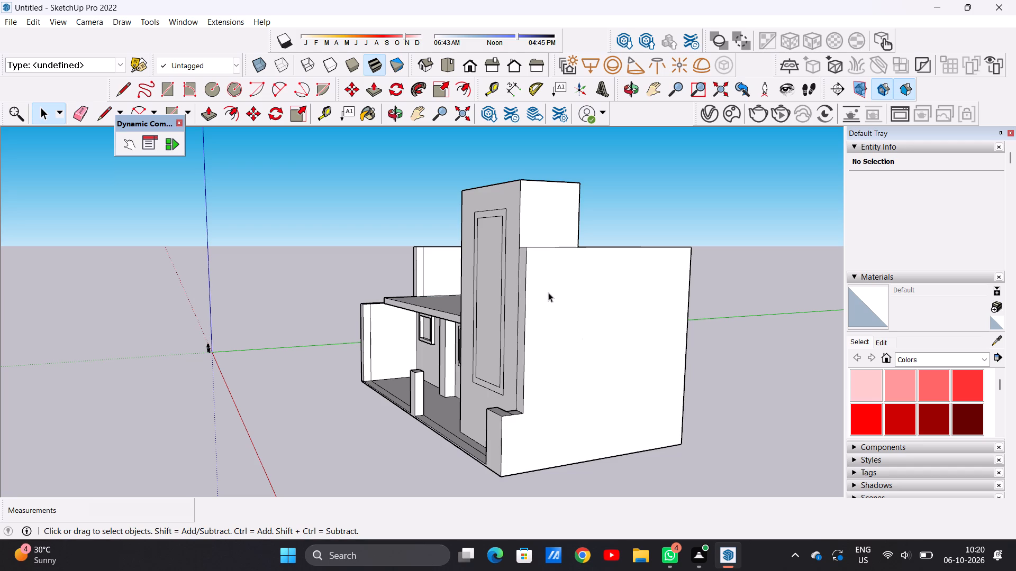
{"action": "scroll", "coordinate": [548, 292], "scroll_direction": "down", "scroll_amount": 20}
{"action": "scroll", "coordinate": [548, 292], "scroll_direction": "down", "scroll_amount": 1}
{"action": "scroll", "coordinate": [540, 291], "scroll_direction": "up", "scroll_amount": 7}
{"action": "scroll", "coordinate": [556, 319], "scroll_direction": "down", "scroll_amount": 4}
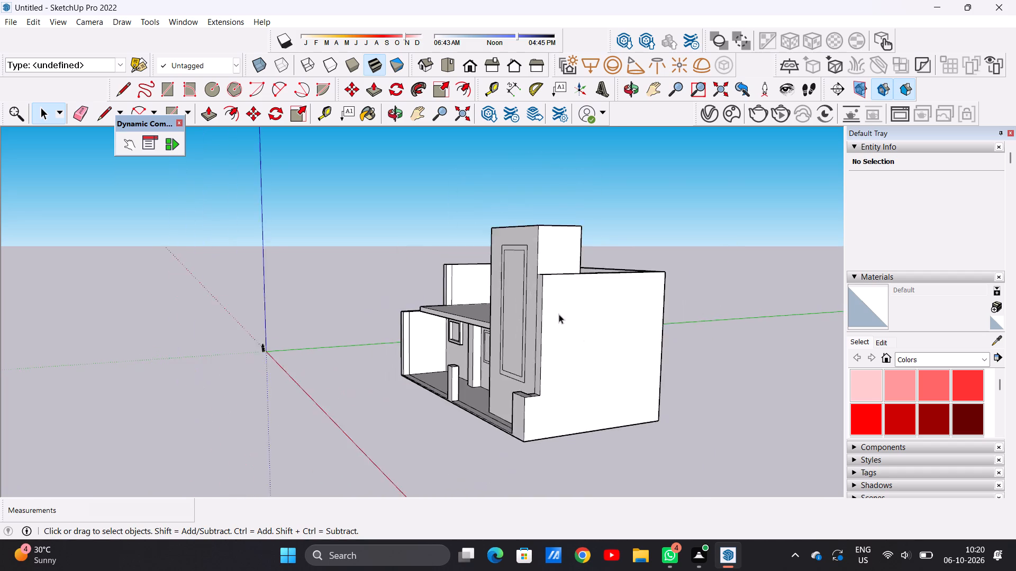
{"action": "scroll", "coordinate": [559, 314], "scroll_direction": "down", "scroll_amount": 6}
{"action": "middle_click_drag", "start_coordinate": [534, 319], "coordinate": [521, 311]}
{"action": "scroll", "coordinate": [597, 294], "scroll_direction": "up", "scroll_amount": 7}
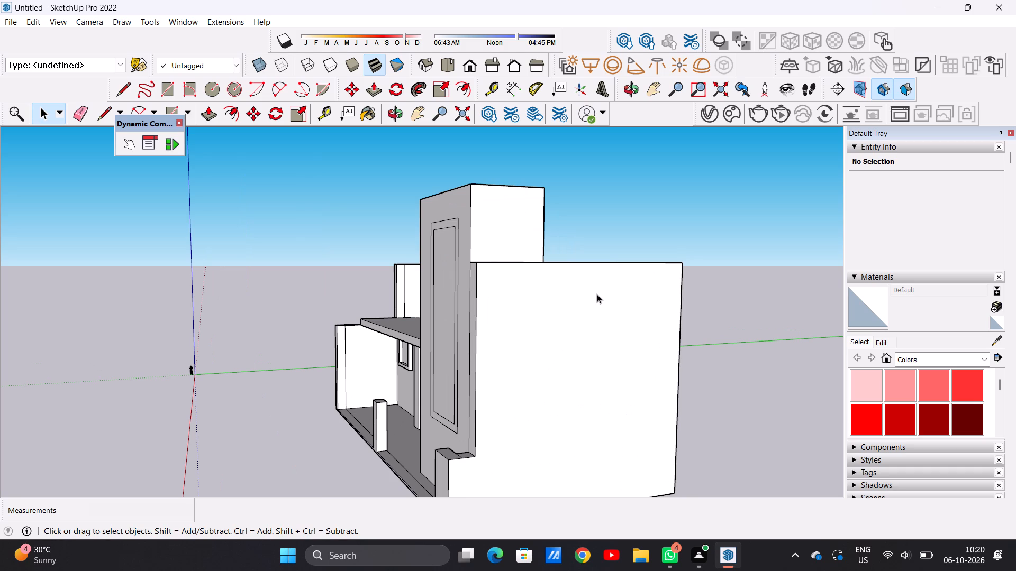
{"action": "scroll", "coordinate": [597, 296], "scroll_direction": "down", "scroll_amount": 8}
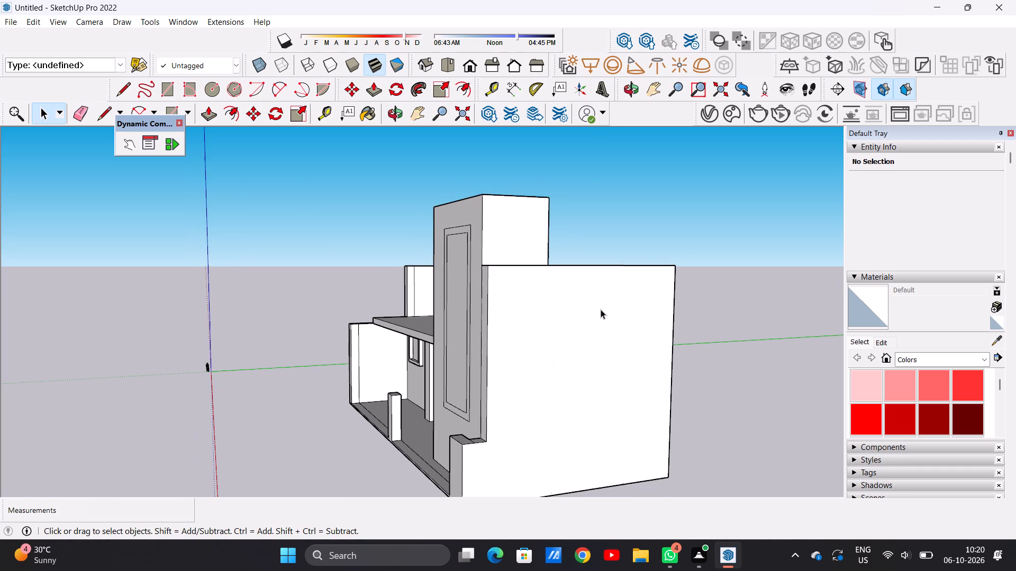
{"action": "scroll", "coordinate": [533, 326], "scroll_direction": "down", "scroll_amount": 11}
{"action": "scroll", "coordinate": [539, 323], "scroll_direction": "up", "scroll_amount": 7}
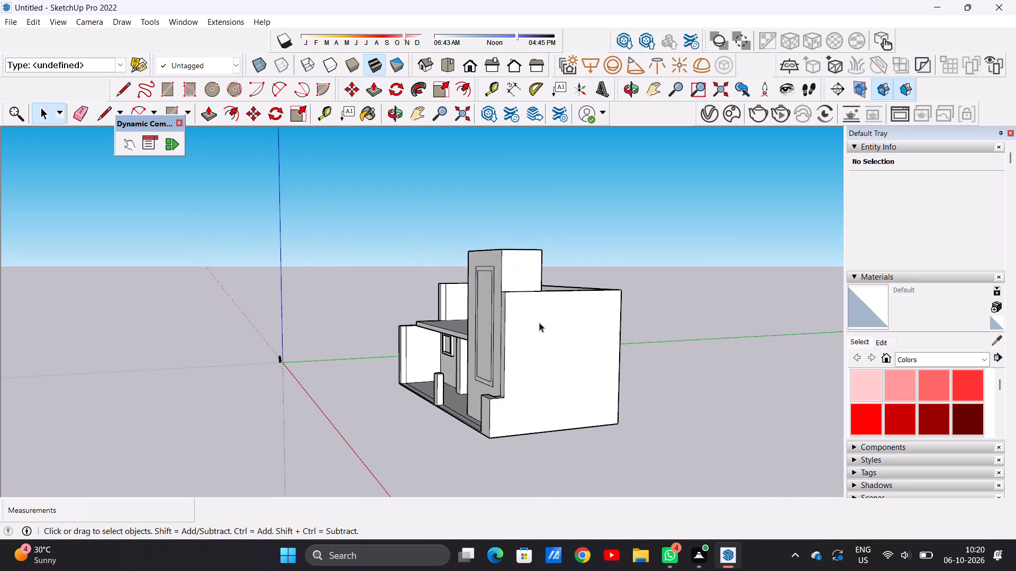
{"action": "middle_click_drag", "start_coordinate": [530, 325], "coordinate": [602, 327]}
{"action": "scroll", "coordinate": [565, 336], "scroll_direction": "down", "scroll_amount": 2}
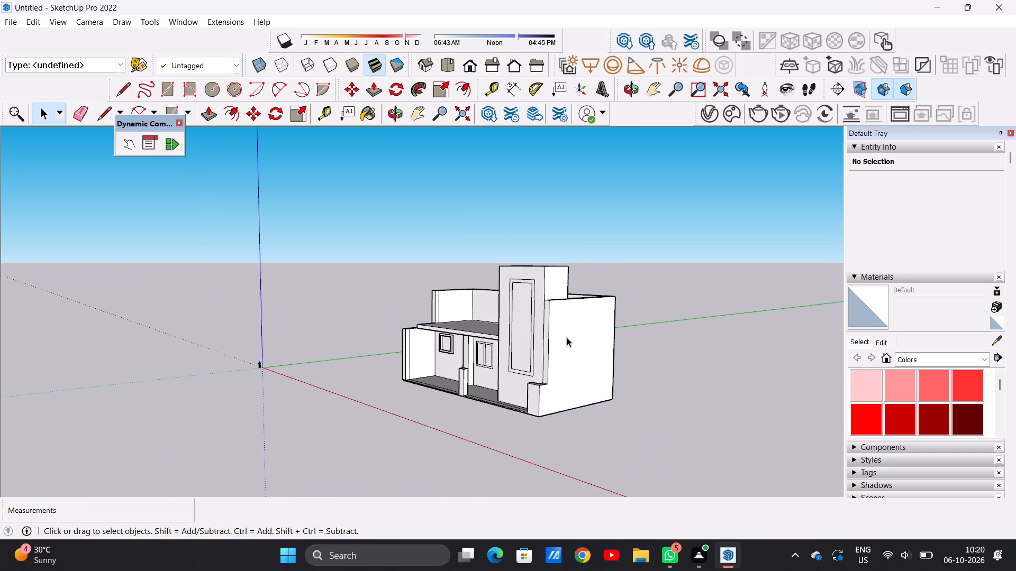
{"action": "scroll", "coordinate": [567, 337], "scroll_direction": "down", "scroll_amount": 6}
{"action": "middle_click_drag", "start_coordinate": [536, 330], "coordinate": [614, 334]}
{"action": "scroll", "coordinate": [614, 334], "scroll_direction": "up", "scroll_amount": 5}
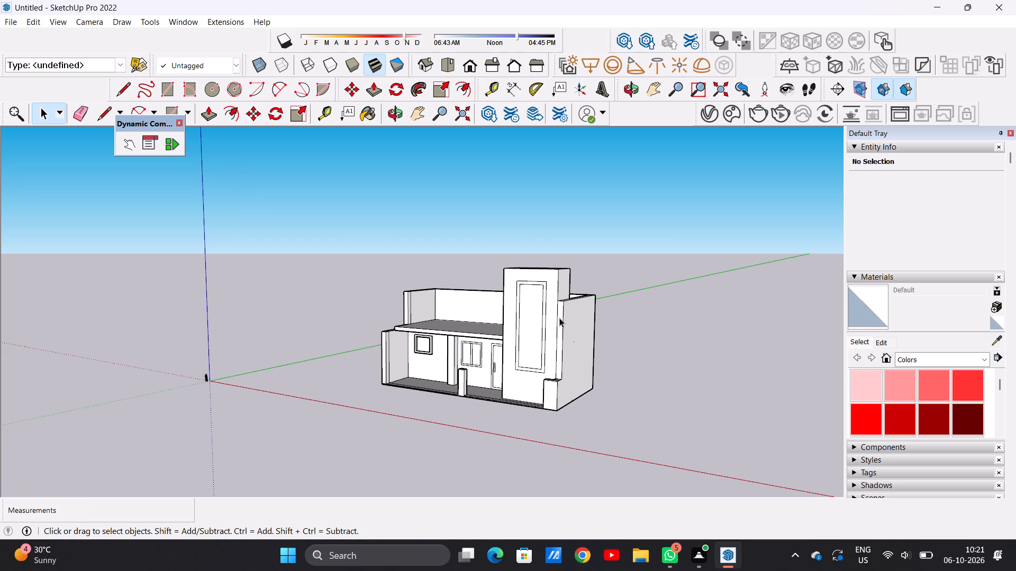
{"action": "scroll", "coordinate": [557, 325], "scroll_direction": "down", "scroll_amount": 4}
{"action": "middle_click_drag", "start_coordinate": [528, 325], "coordinate": [627, 317]}
{"action": "middle_click_drag", "start_coordinate": [627, 317], "coordinate": [637, 315]}
{"action": "middle_click_drag", "start_coordinate": [488, 308], "coordinate": [646, 318]}
{"action": "scroll", "coordinate": [542, 299], "scroll_direction": "up", "scroll_amount": 5}
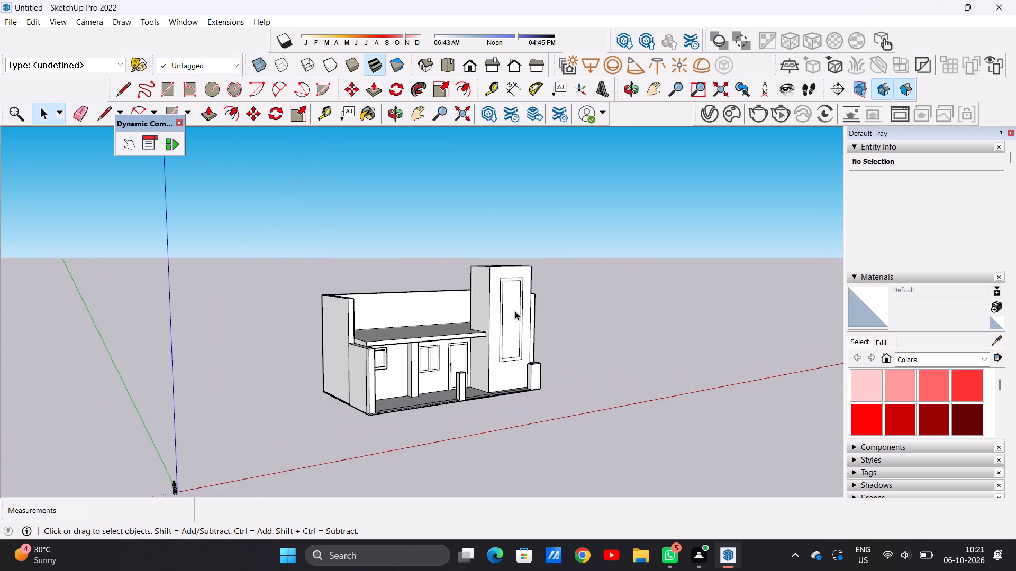
{"action": "scroll", "coordinate": [504, 321], "scroll_direction": "down", "scroll_amount": 3}
{"action": "middle_click_drag", "start_coordinate": [461, 293], "coordinate": [513, 350]}
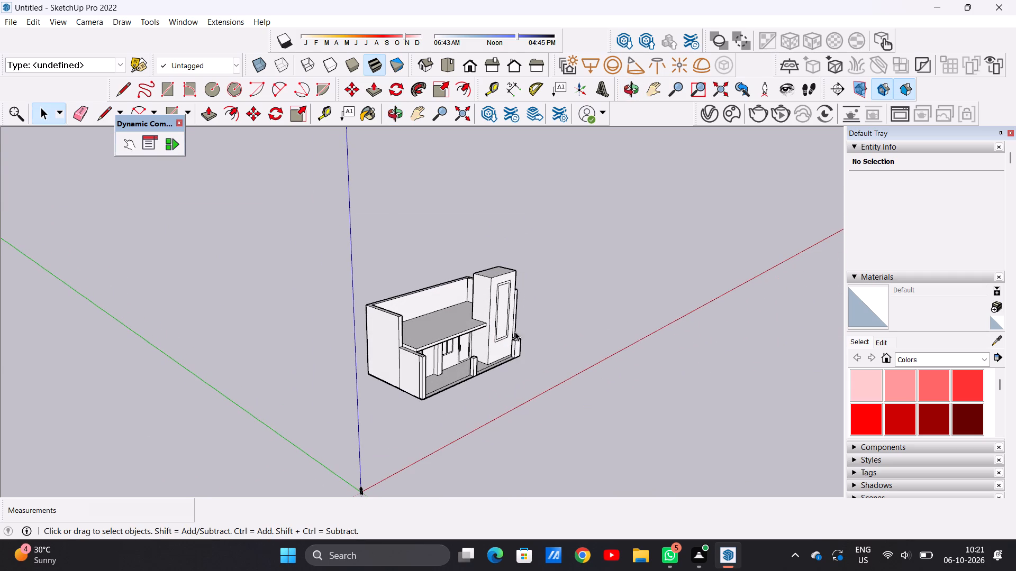
Push/Pull the tall block's rear face toward the front by about 18' 6 1/2", thinning the block to a slab.
{"action": "scroll", "coordinate": [490, 298], "scroll_direction": "up", "scroll_amount": 5}
{"action": "middle_click_drag", "start_coordinate": [463, 300], "coordinate": [528, 298]}
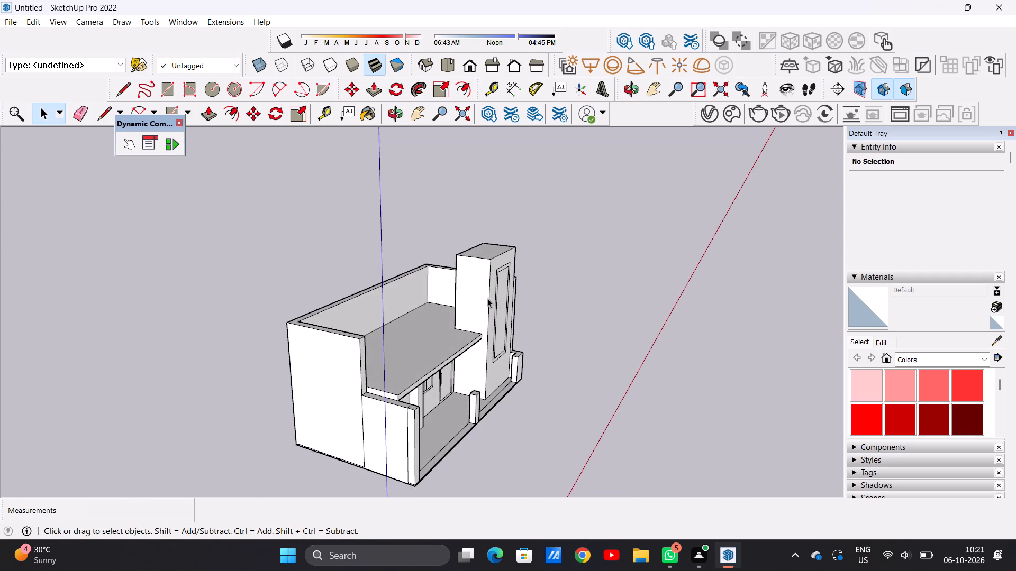
{"action": "scroll", "coordinate": [484, 299], "scroll_direction": "up", "scroll_amount": 3}
{"action": "middle_click_drag", "start_coordinate": [489, 304], "coordinate": [456, 298]}
{"action": "scroll", "coordinate": [456, 297], "scroll_direction": "up", "scroll_amount": 4}
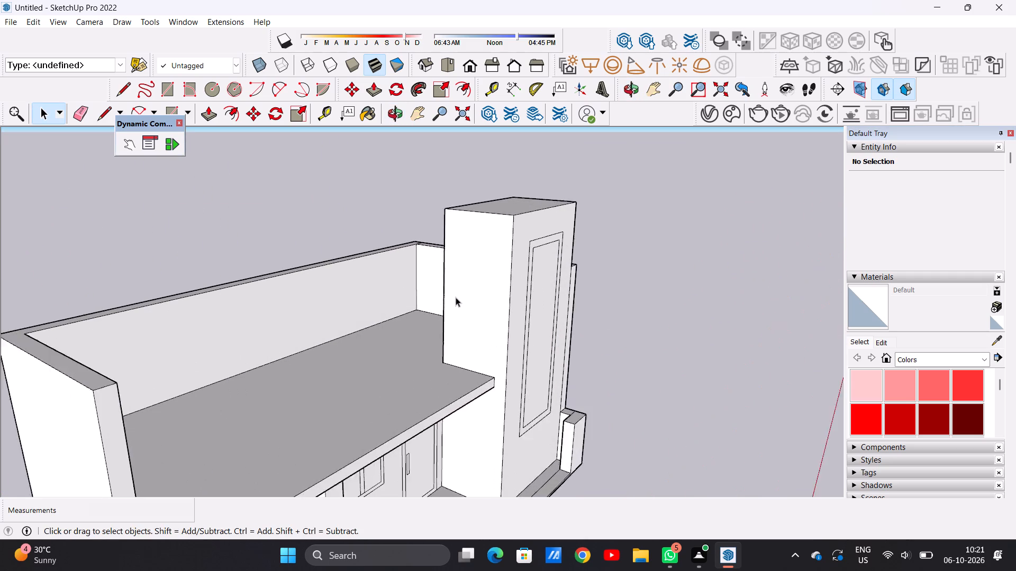
{"action": "scroll", "coordinate": [456, 297], "scroll_direction": "up", "scroll_amount": 1}
{"action": "key", "text": "p"}
{"action": "scroll", "coordinate": [456, 297], "scroll_direction": "down", "scroll_amount": 3}
{"action": "middle_click_drag", "start_coordinate": [445, 296], "coordinate": [470, 302]}
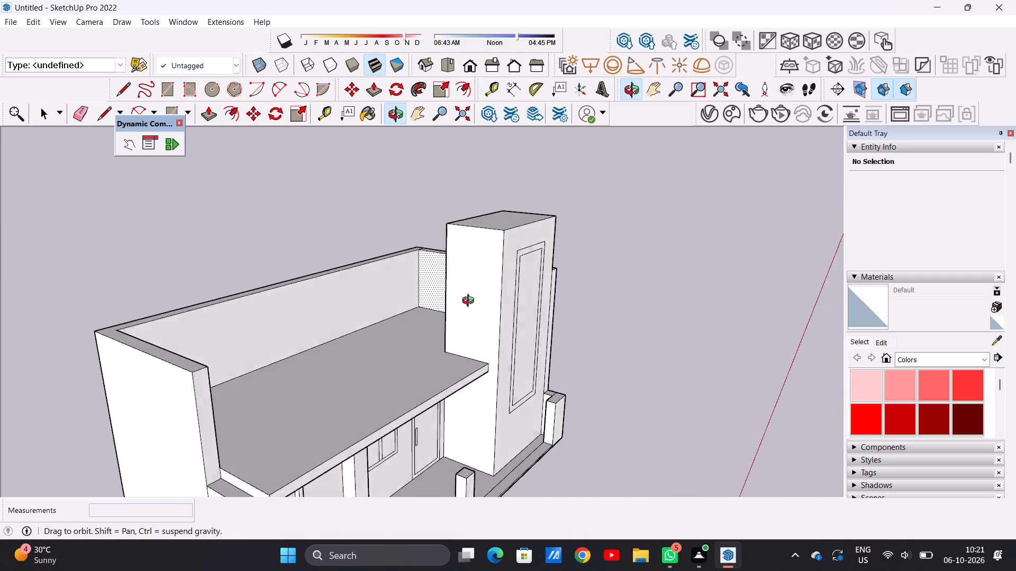
{"action": "middle_click_drag", "start_coordinate": [470, 302], "coordinate": [629, 301]}
{"action": "middle_click_drag", "start_coordinate": [395, 304], "coordinate": [482, 305]}
{"action": "scroll", "coordinate": [434, 265], "scroll_direction": "up", "scroll_amount": 6}
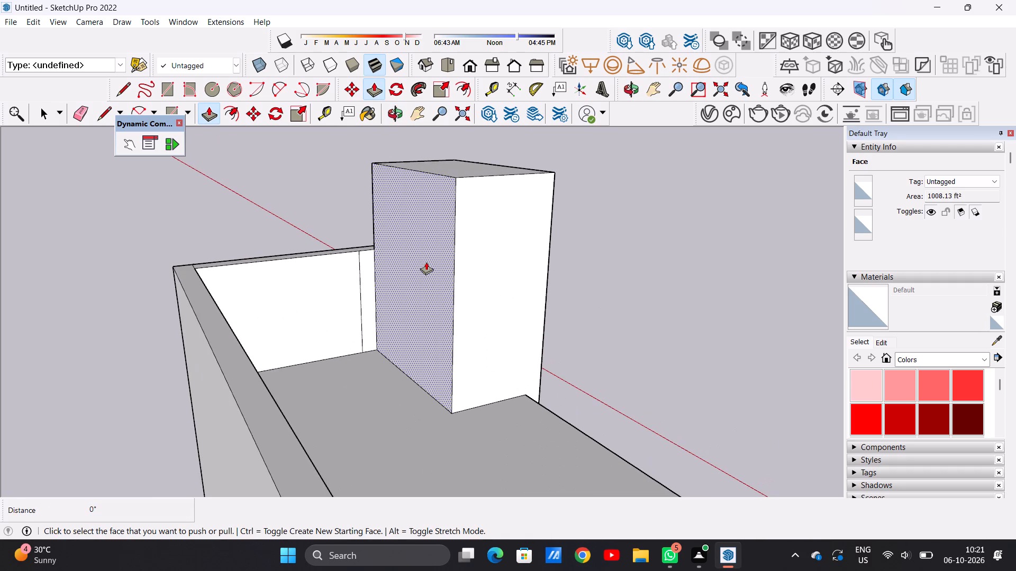
{"action": "left_click", "coordinate": [426, 262]}
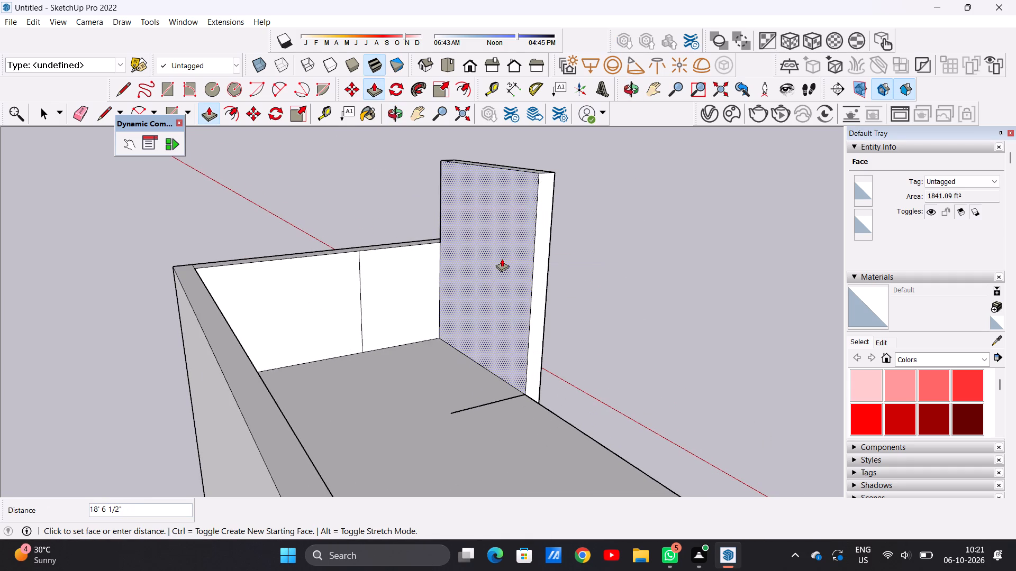
{"action": "left_click", "coordinate": [502, 259]}
{"action": "key", "text": "space"}
Erase the leftover edge lines on the roof slab beside the thinned tall block.
{"action": "middle_click_drag", "start_coordinate": [531, 334], "coordinate": [420, 299]}
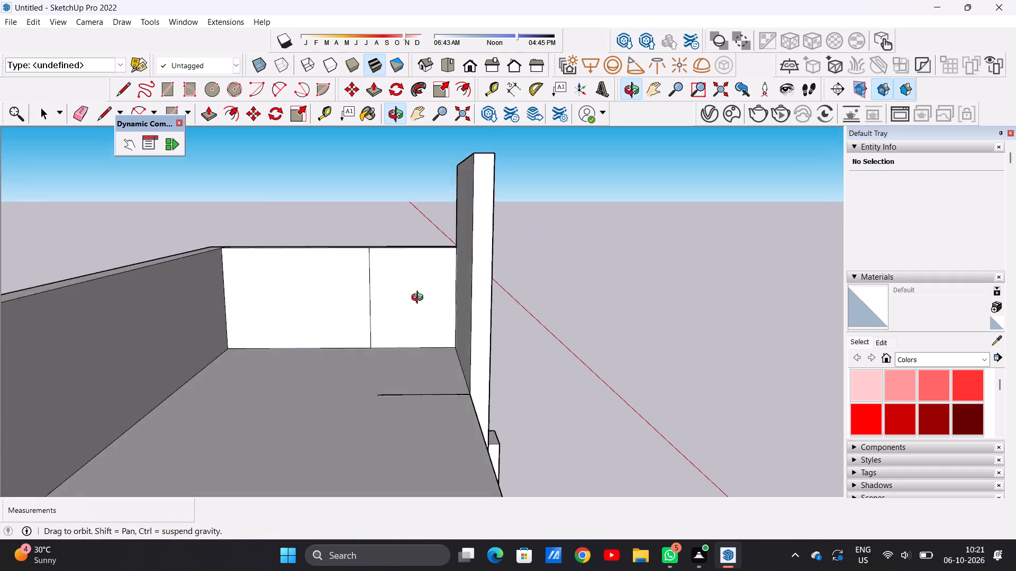
{"action": "middle_click_drag", "start_coordinate": [420, 299], "coordinate": [409, 296]}
{"action": "scroll", "coordinate": [425, 314], "scroll_direction": "down", "scroll_amount": 5}
{"action": "middle_click_drag", "start_coordinate": [432, 330], "coordinate": [331, 349]}
{"action": "scroll", "coordinate": [417, 353], "scroll_direction": "up", "scroll_amount": 8}
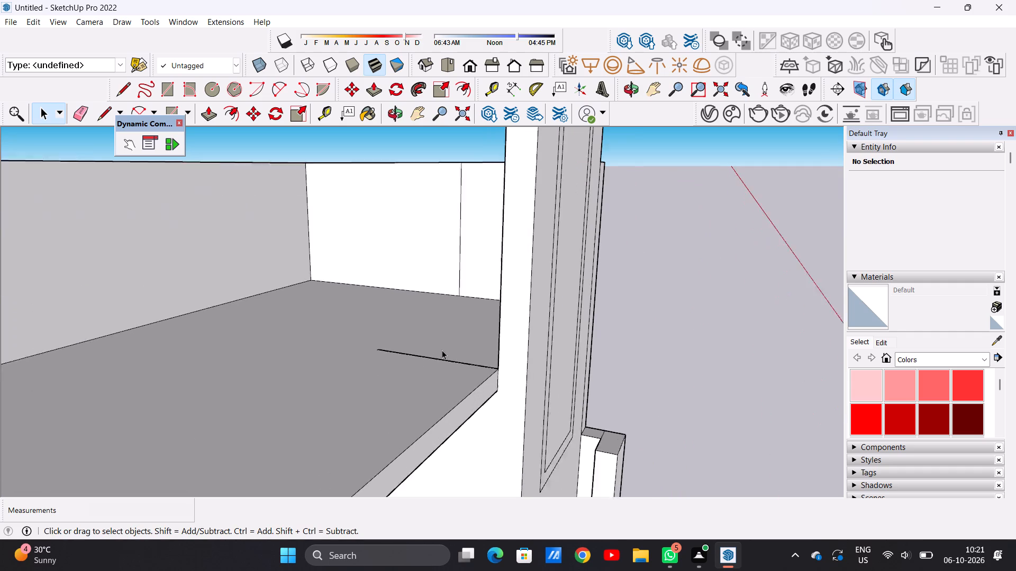
{"action": "scroll", "coordinate": [442, 350], "scroll_direction": "up", "scroll_amount": 3}
{"action": "key", "text": "e"}
{"action": "middle_click_drag", "start_coordinate": [456, 349], "coordinate": [445, 406]}
{"action": "scroll", "coordinate": [450, 397], "scroll_direction": "up", "scroll_amount": 4}
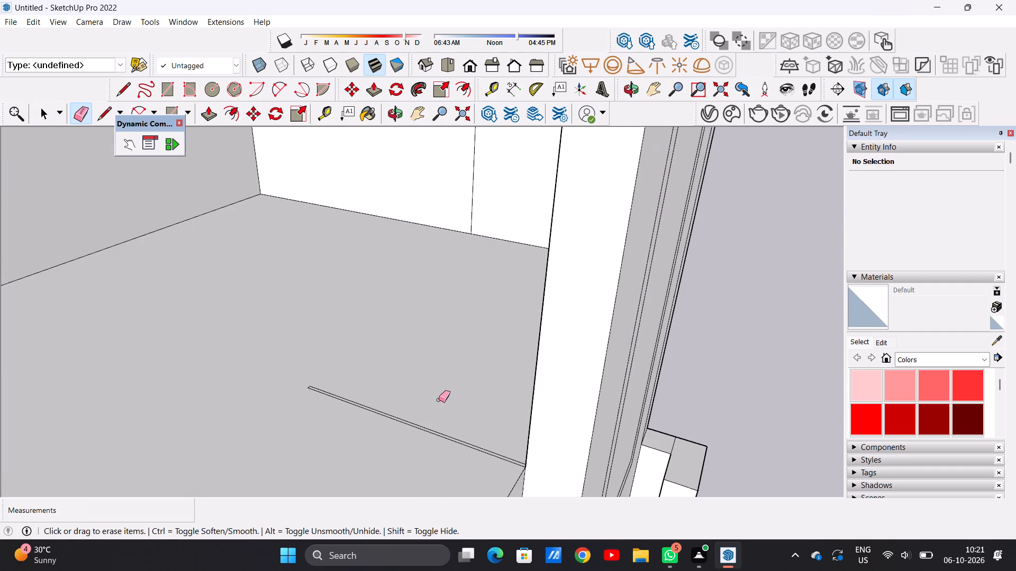
{"action": "left_click_drag", "start_coordinate": [420, 415], "coordinate": [402, 443]}
{"action": "scroll", "coordinate": [451, 384], "scroll_direction": "down", "scroll_amount": 18}
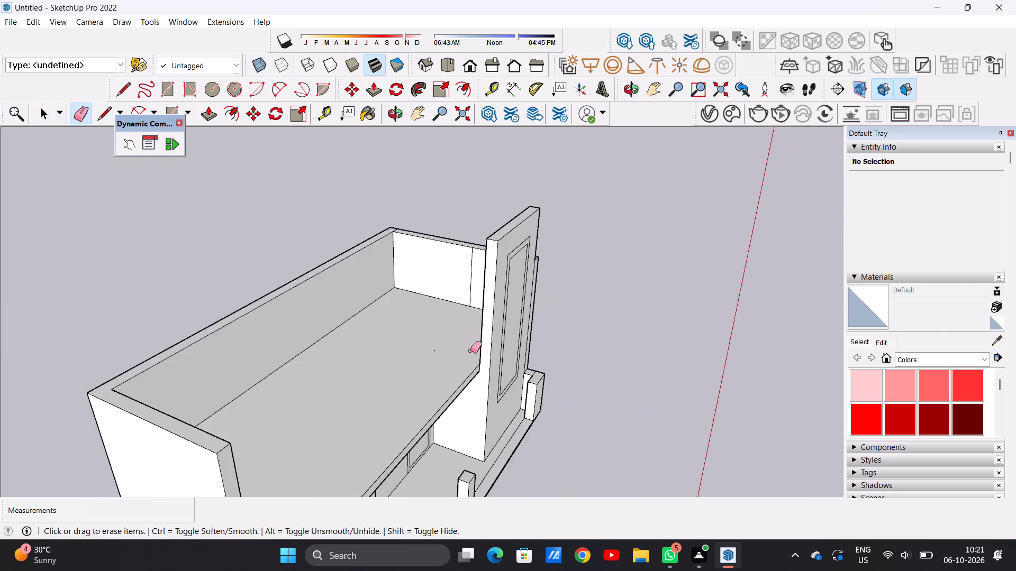
Examine the thinned tall block, open roof and surrounding parapet from the front and from above.
{"action": "middle_click_drag", "start_coordinate": [465, 352], "coordinate": [363, 257]}
{"action": "scroll", "coordinate": [383, 326], "scroll_direction": "up", "scroll_amount": 1}
{"action": "middle_click_drag", "start_coordinate": [438, 444], "coordinate": [401, 428]}
{"action": "scroll", "coordinate": [407, 394], "scroll_direction": "down", "scroll_amount": 4}
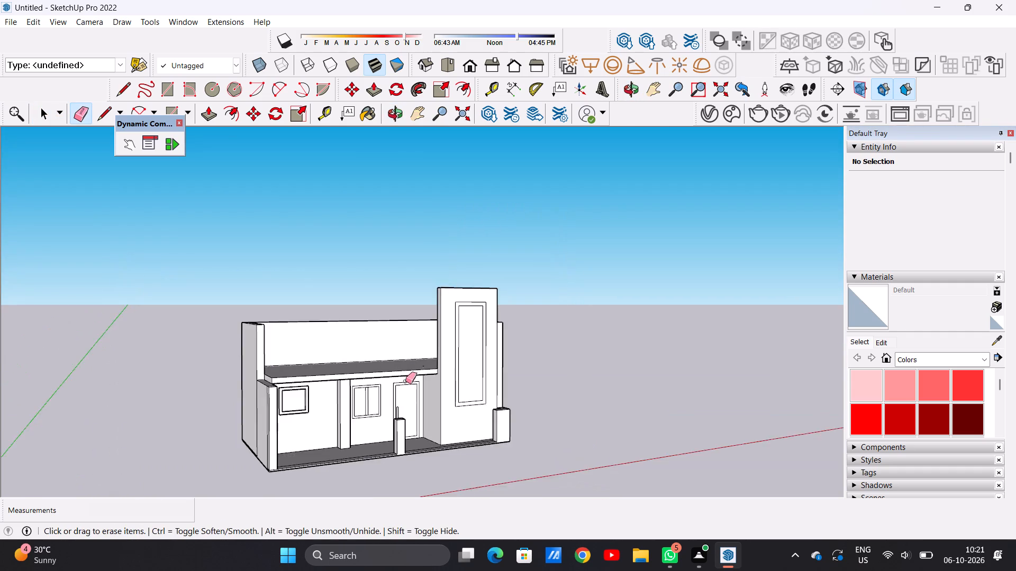
{"action": "scroll", "coordinate": [405, 381], "scroll_direction": "down", "scroll_amount": 9}
{"action": "middle_click_drag", "start_coordinate": [424, 374], "coordinate": [221, 404]}
{"action": "scroll", "coordinate": [338, 347], "scroll_direction": "up", "scroll_amount": 5}
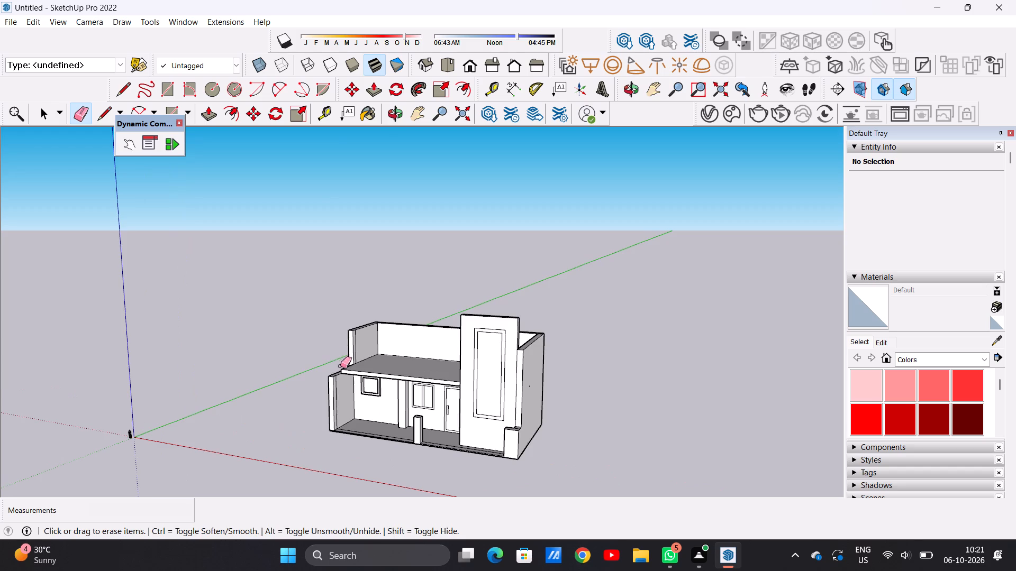
{"action": "middle_click_drag", "start_coordinate": [344, 369], "coordinate": [475, 425]}
{"action": "middle_click", "coordinate": [451, 459]}
{"action": "middle_click_drag", "start_coordinate": [460, 385], "coordinate": [420, 438]}
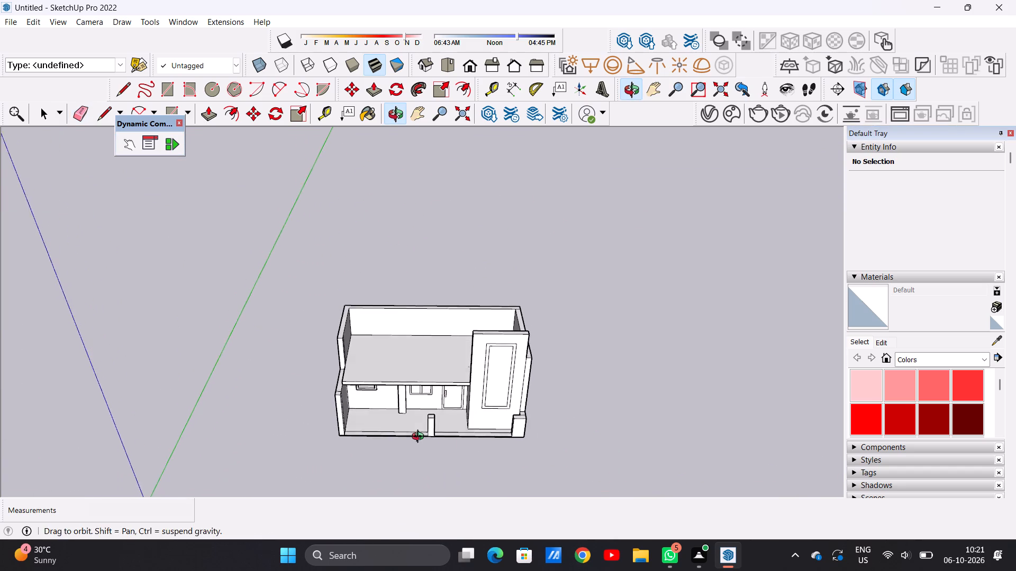
{"action": "middle_click_drag", "start_coordinate": [420, 438], "coordinate": [420, 438]}
{"action": "scroll", "coordinate": [424, 333], "scroll_direction": "up", "scroll_amount": 4}
{"action": "middle_click_drag", "start_coordinate": [421, 346], "coordinate": [406, 475]}
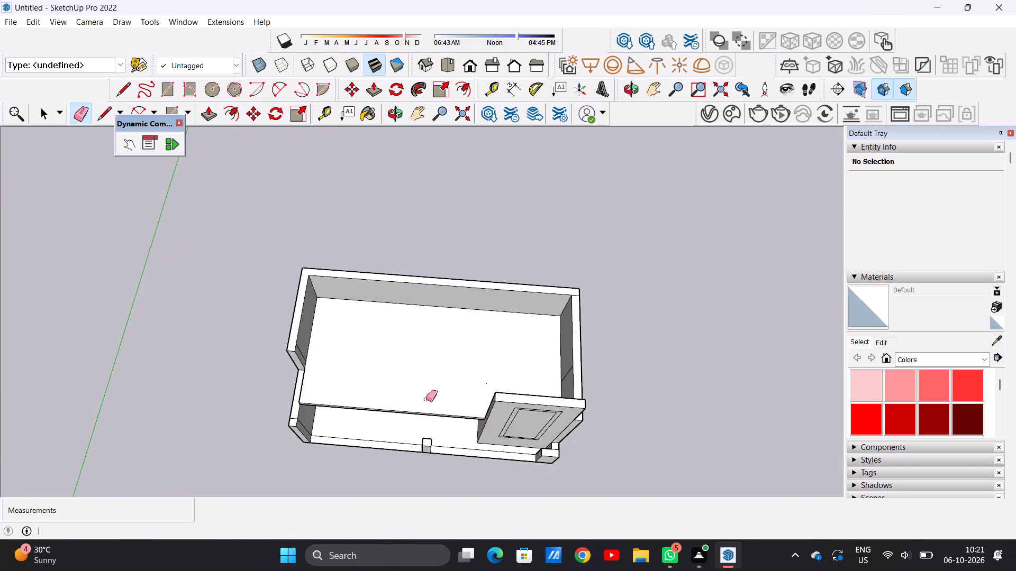
{"action": "scroll", "coordinate": [426, 399], "scroll_direction": "up", "scroll_amount": 5}
{"action": "middle_click_drag", "start_coordinate": [430, 394], "coordinate": [564, 396]}
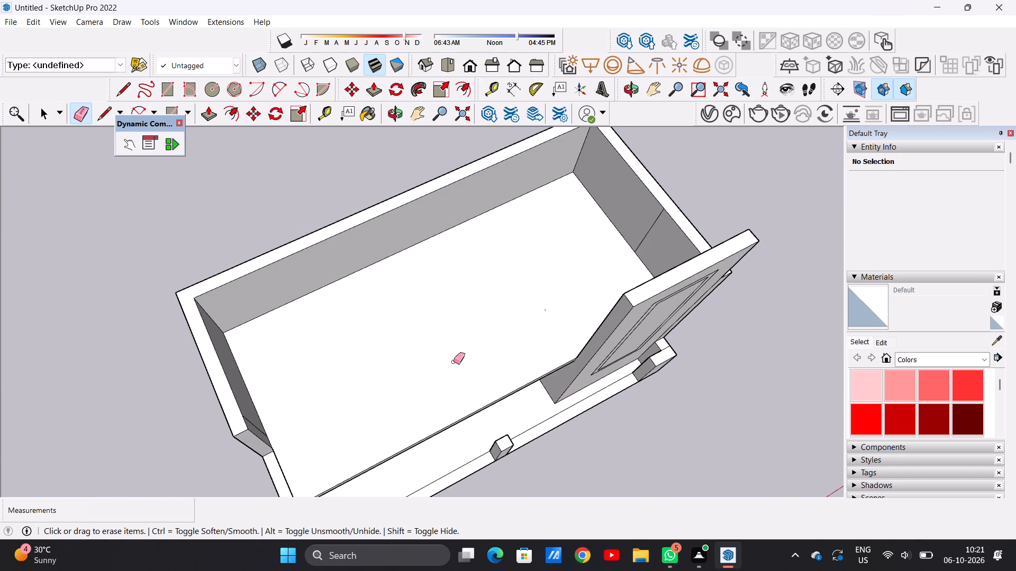
Push/Pull the front face of the upper end wall, opposite the tall slab, forward by 18' 6 7/16" to the roof slab's front edge.
{"action": "scroll", "coordinate": [453, 361], "scroll_direction": "down", "scroll_amount": 6}
{"action": "middle_click_drag", "start_coordinate": [469, 359], "coordinate": [414, 357]}
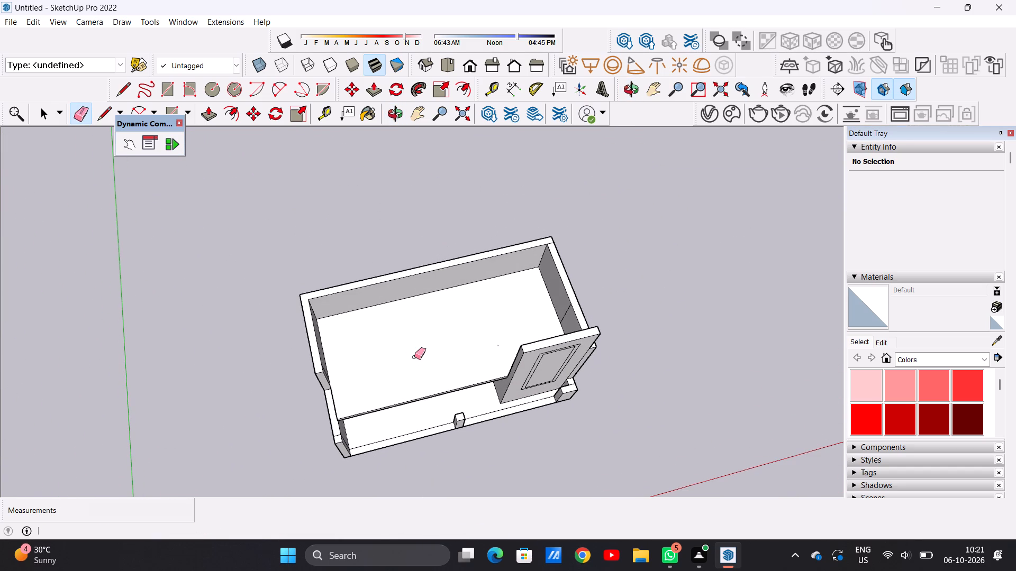
{"action": "key", "text": "space"}
{"action": "middle_click_drag", "start_coordinate": [429, 365], "coordinate": [363, 403]}
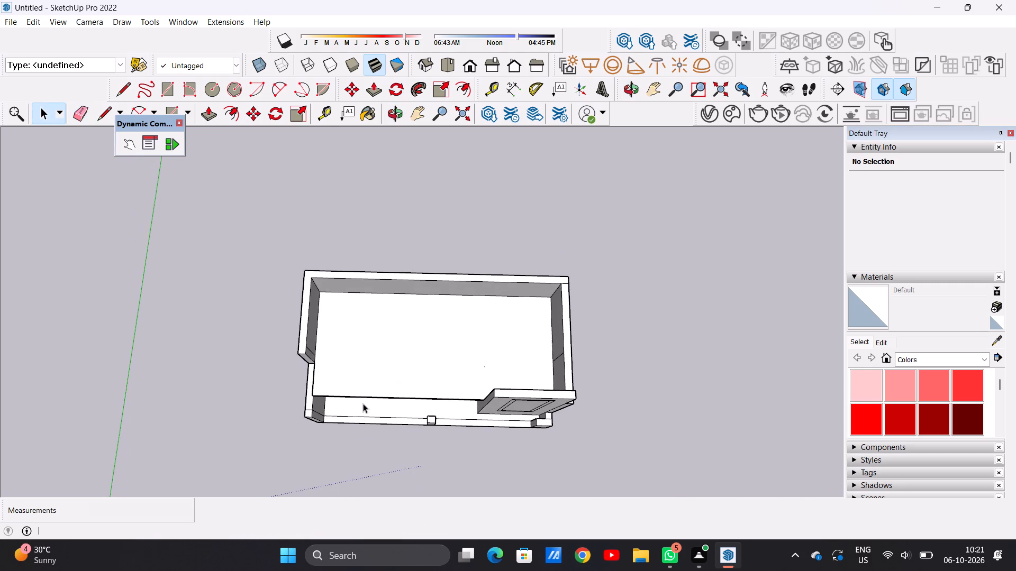
{"action": "scroll", "coordinate": [414, 348], "scroll_direction": "up", "scroll_amount": 4}
{"action": "middle_click_drag", "start_coordinate": [329, 376], "coordinate": [459, 283]}
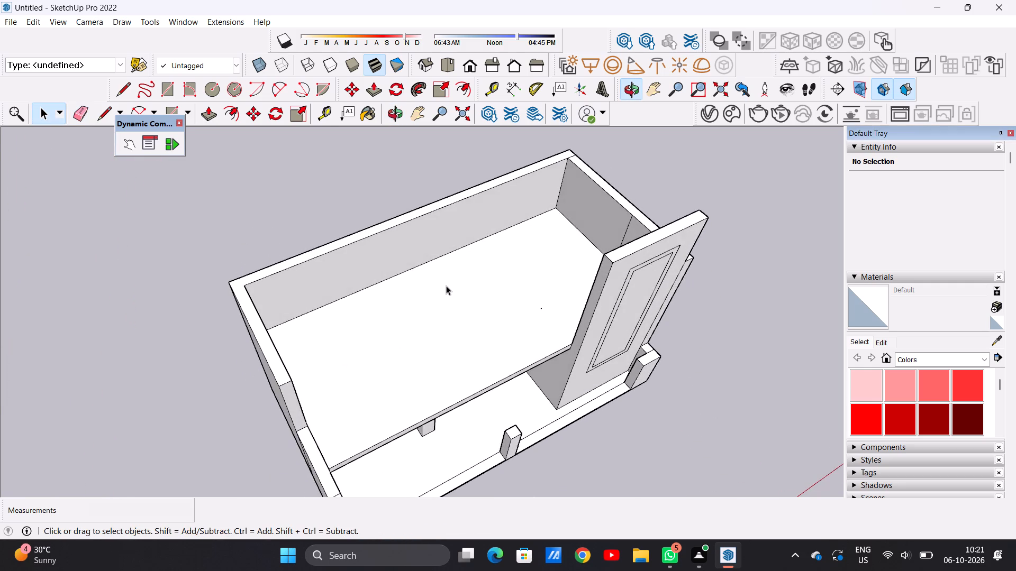
{"action": "scroll", "coordinate": [443, 293], "scroll_direction": "down", "scroll_amount": 8}
{"action": "middle_click_drag", "start_coordinate": [430, 339], "coordinate": [441, 265]}
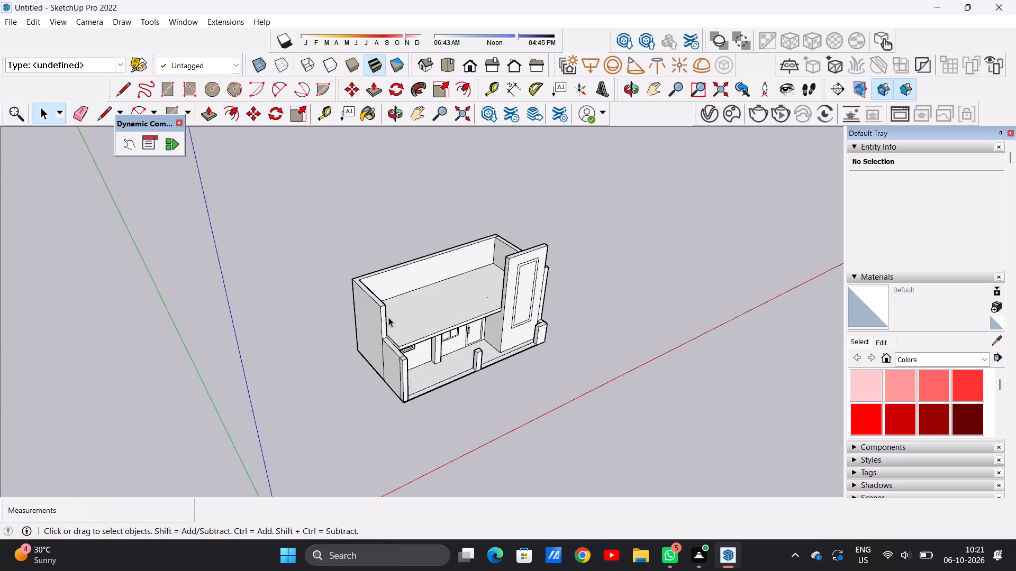
{"action": "scroll", "coordinate": [388, 317], "scroll_direction": "up", "scroll_amount": 10}
{"action": "key", "text": "p"}
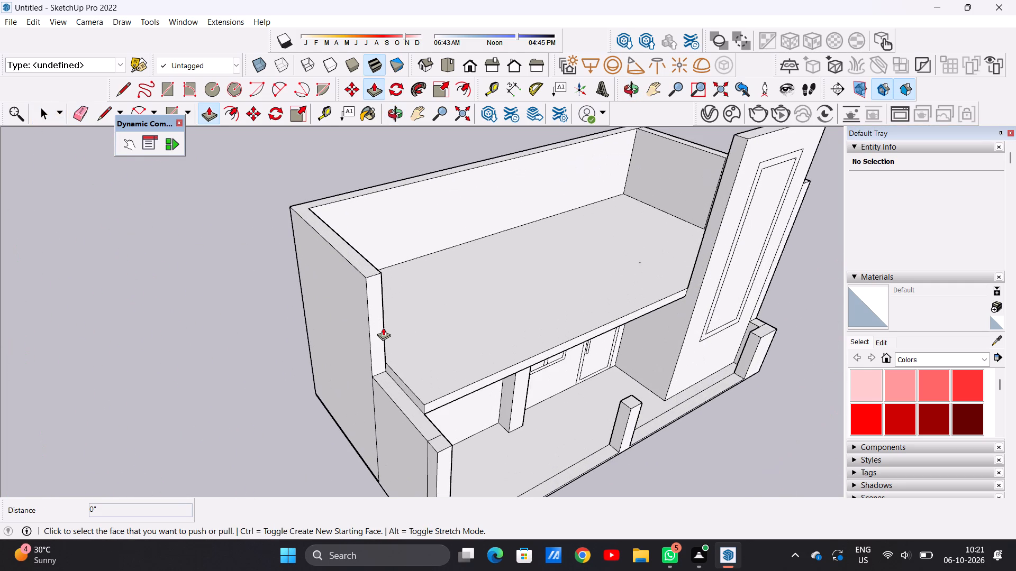
{"action": "left_click", "coordinate": [375, 306]}
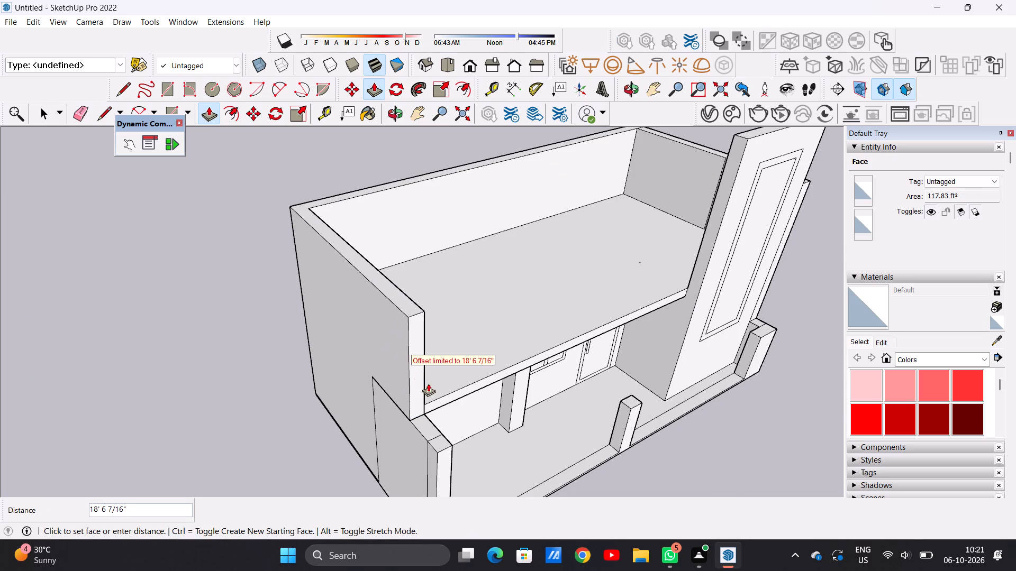
{"action": "left_click", "coordinate": [428, 409]}
{"action": "key", "text": "space"}
Examine the open roof, extended end wall and tall slab from the front and from above.
{"action": "scroll", "coordinate": [457, 361], "scroll_direction": "down", "scroll_amount": 4}
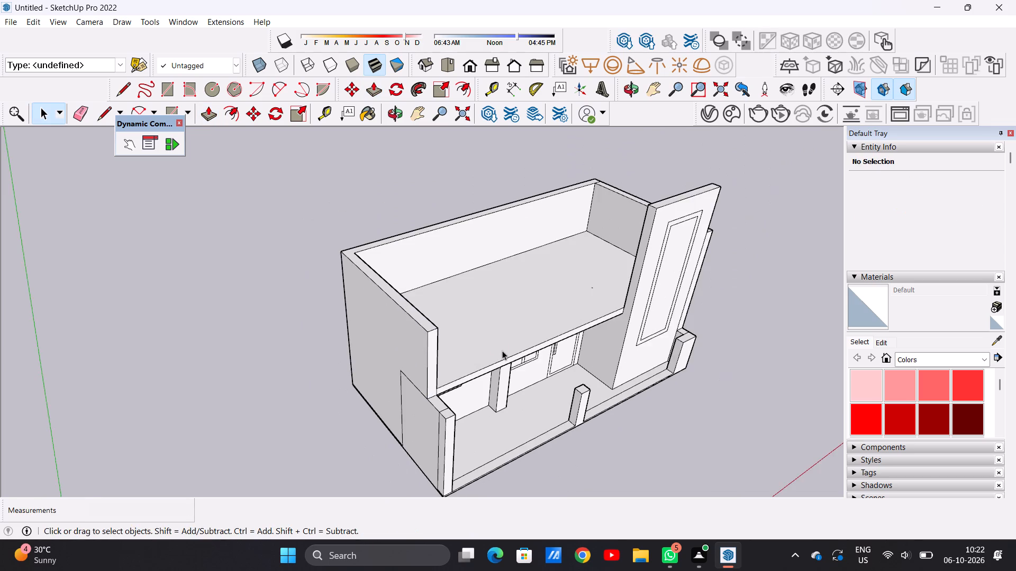
{"action": "middle_click_drag", "start_coordinate": [502, 351], "coordinate": [378, 412]}
{"action": "scroll", "coordinate": [448, 384], "scroll_direction": "up", "scroll_amount": 1}
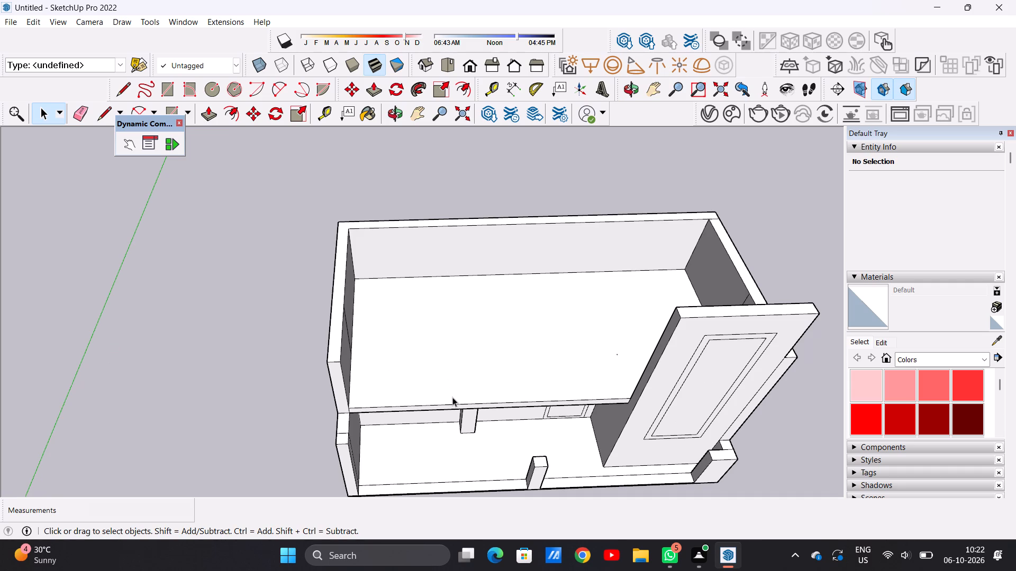
{"action": "scroll", "coordinate": [439, 364], "scroll_direction": "down", "scroll_amount": 3}
{"action": "scroll", "coordinate": [498, 350], "scroll_direction": "up", "scroll_amount": 5}
{"action": "scroll", "coordinate": [480, 357], "scroll_direction": "down", "scroll_amount": 7}
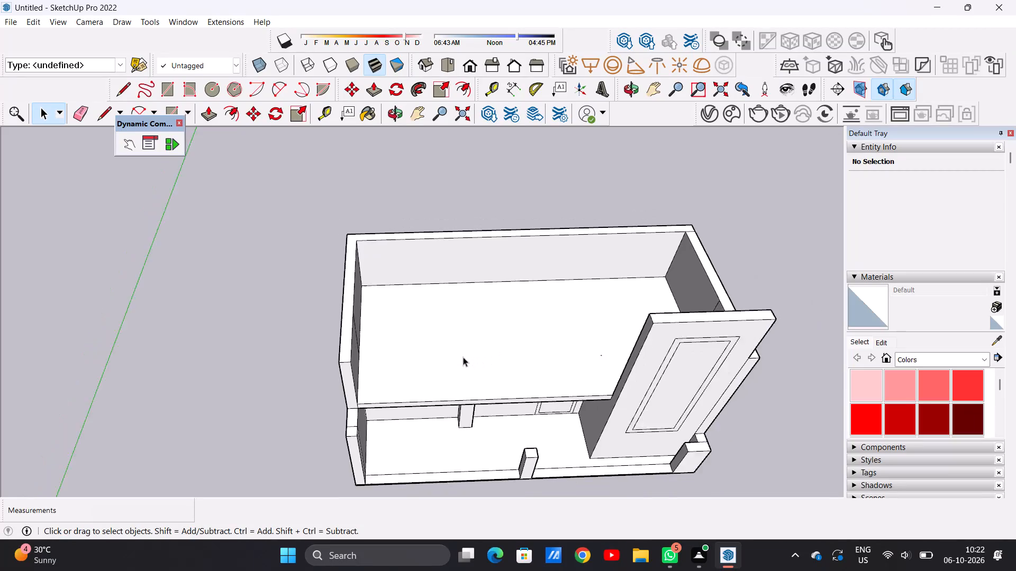
{"action": "scroll", "coordinate": [463, 357], "scroll_direction": "down", "scroll_amount": 3}
{"action": "scroll", "coordinate": [508, 340], "scroll_direction": "up", "scroll_amount": 5}
{"action": "middle_click_drag", "start_coordinate": [508, 340], "coordinate": [499, 391]}
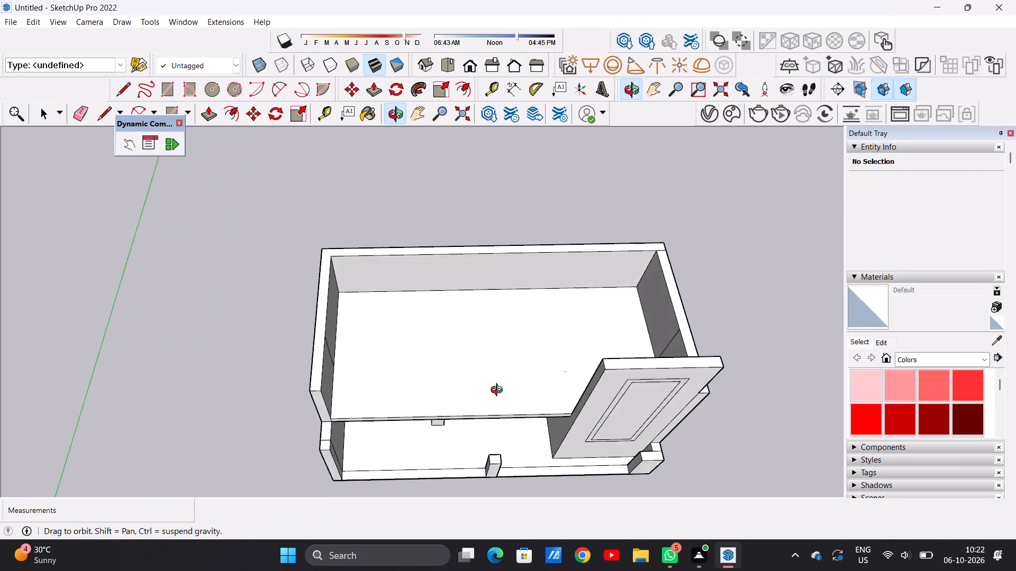
{"action": "middle_click_drag", "start_coordinate": [499, 391], "coordinate": [504, 454]}
{"action": "scroll", "coordinate": [539, 408], "scroll_direction": "up", "scroll_amount": 5}
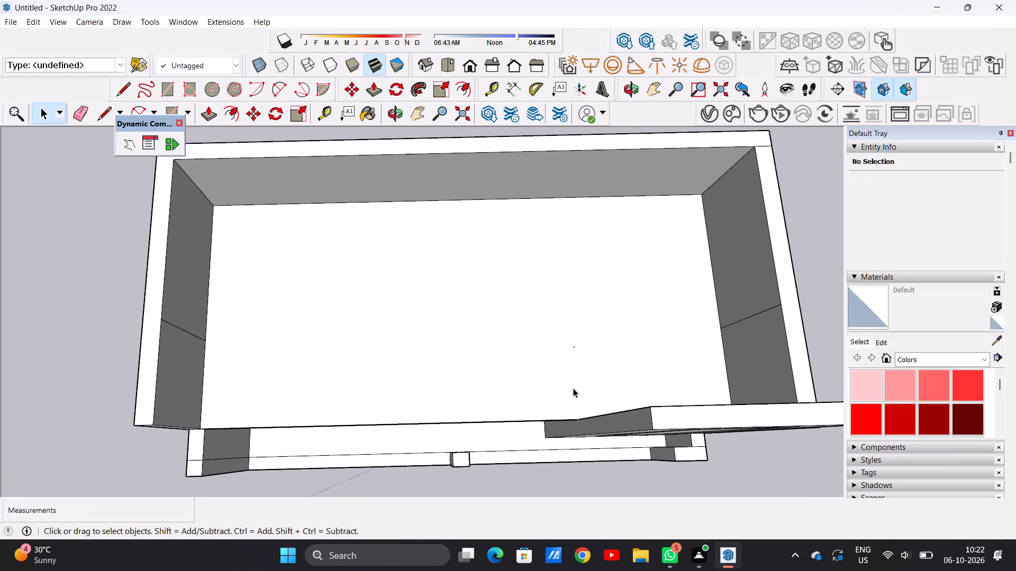
Draw a line about 60' 4" long across the roof slab, from the tall slab's inner corner to the rear wall.
{"action": "key", "text": "l"}
{"action": "middle_click_drag", "start_coordinate": [480, 367], "coordinate": [737, 274]}
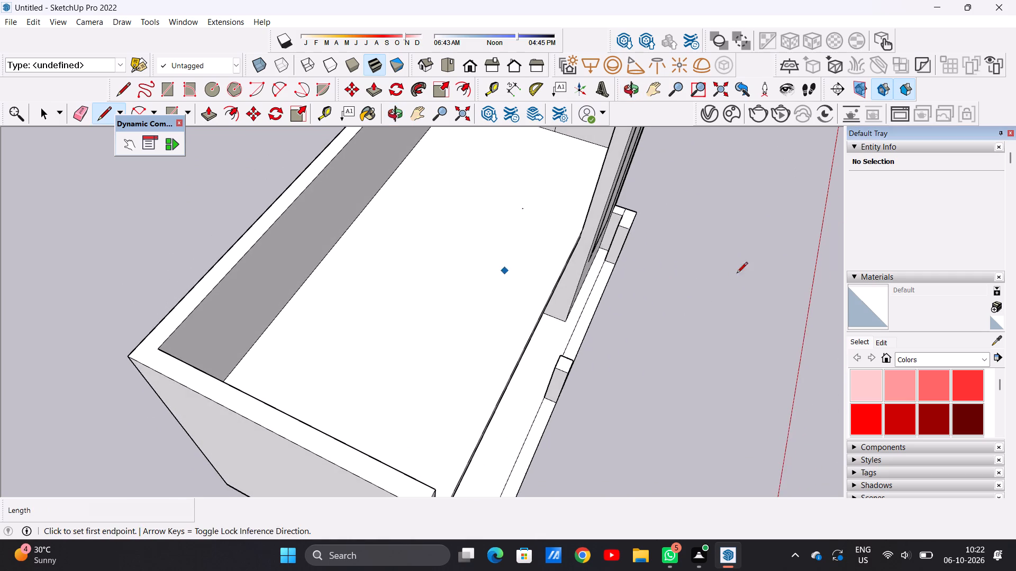
{"action": "middle_click_drag", "start_coordinate": [436, 288], "coordinate": [551, 278]}
{"action": "scroll", "coordinate": [535, 149], "scroll_direction": "up", "scroll_amount": 14}
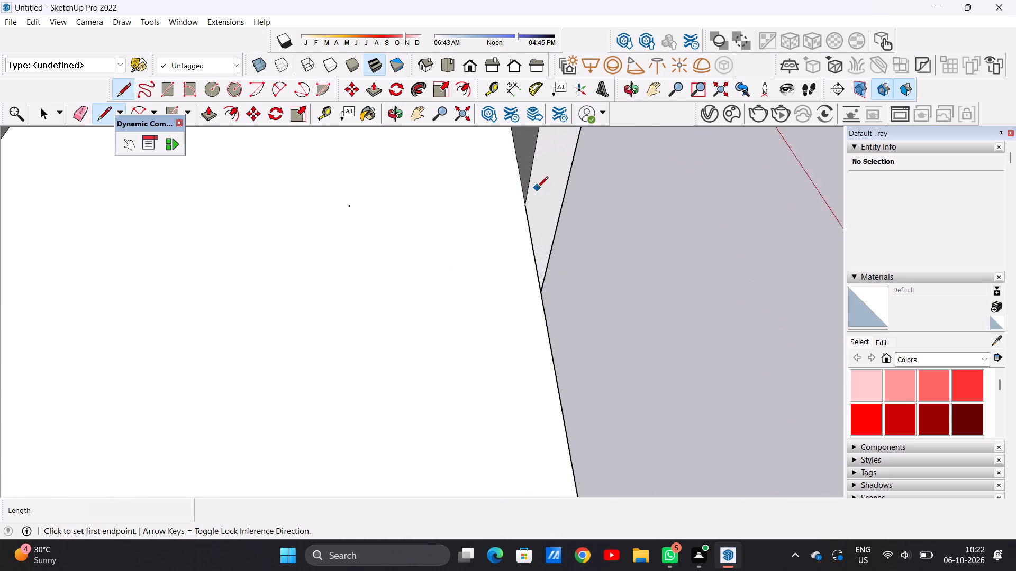
{"action": "scroll", "coordinate": [537, 188], "scroll_direction": "up", "scroll_amount": 2}
{"action": "left_click", "coordinate": [520, 209]}
{"action": "scroll", "coordinate": [456, 200], "scroll_direction": "down", "scroll_amount": 3}
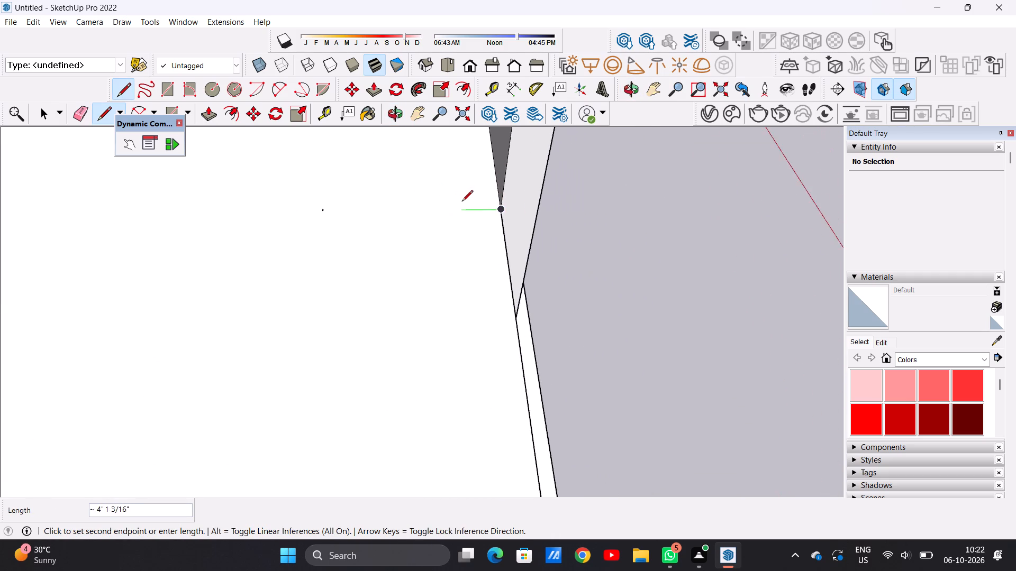
{"action": "scroll", "coordinate": [462, 202], "scroll_direction": "down", "scroll_amount": 6}
{"action": "scroll", "coordinate": [404, 205], "scroll_direction": "down", "scroll_amount": 8}
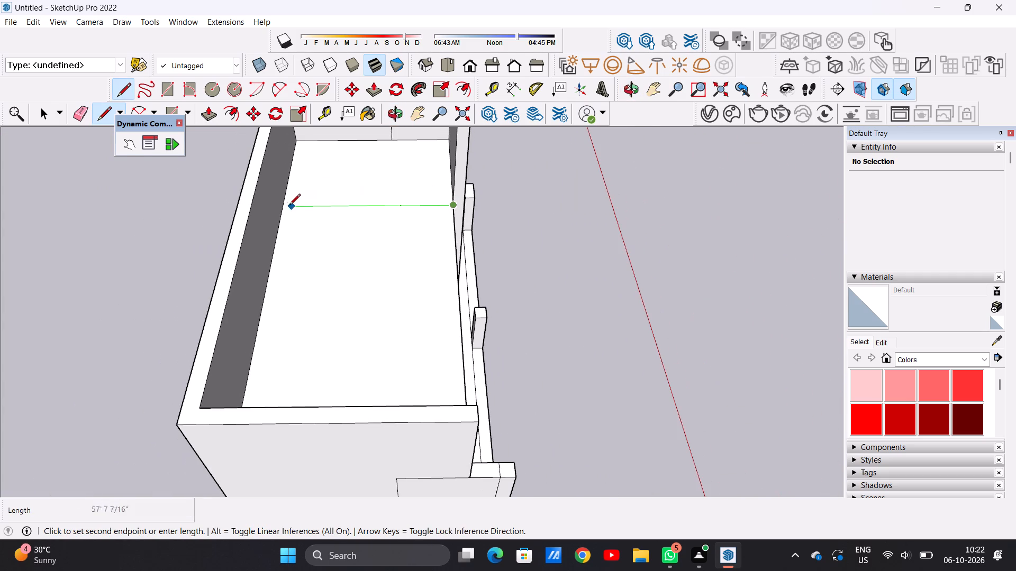
{"action": "left_click", "coordinate": [280, 208]}
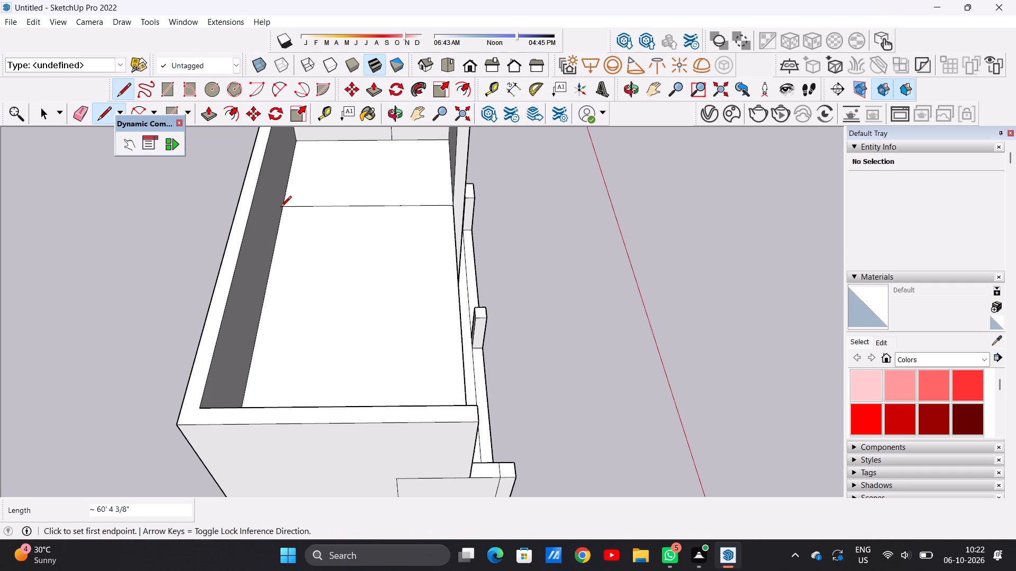
{"action": "key", "text": "space"}
Draw a second crosswise line about 60' 4" long on the roof slab, from the rear wall to the front edge, nearer the extended end wall.
{"action": "scroll", "coordinate": [437, 271], "scroll_direction": "down", "scroll_amount": 5}
{"action": "middle_click_drag", "start_coordinate": [452, 268], "coordinate": [258, 192]}
{"action": "middle_click_drag", "start_coordinate": [448, 231], "coordinate": [286, 235]}
{"action": "scroll", "coordinate": [371, 272], "scroll_direction": "up", "scroll_amount": 1}
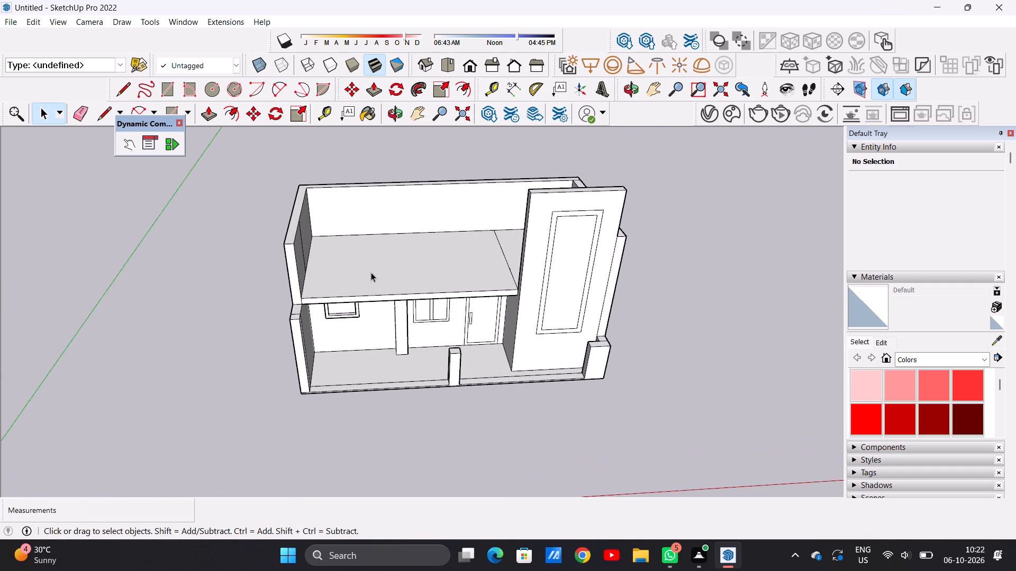
{"action": "scroll", "coordinate": [414, 280], "scroll_direction": "up", "scroll_amount": 2}
{"action": "middle_click_drag", "start_coordinate": [410, 286], "coordinate": [404, 348]}
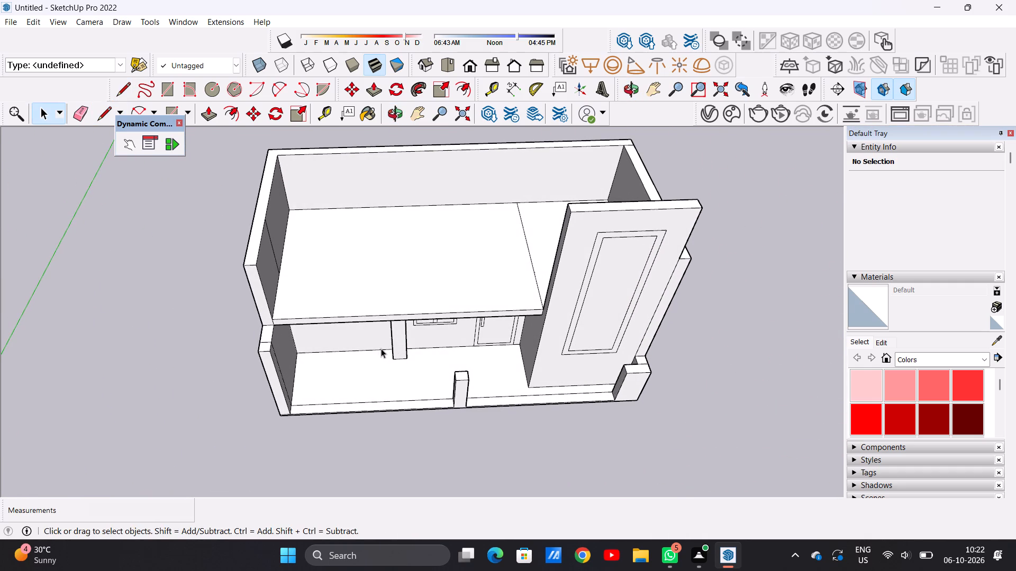
{"action": "key", "text": "l"}
{"action": "scroll", "coordinate": [368, 222], "scroll_direction": "up", "scroll_amount": 5}
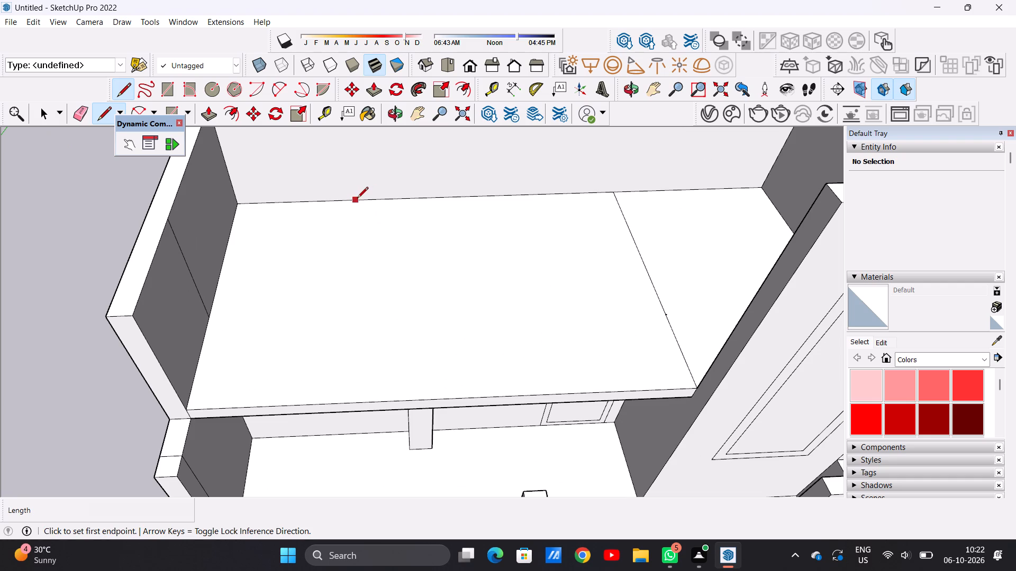
{"action": "left_click", "coordinate": [358, 199]}
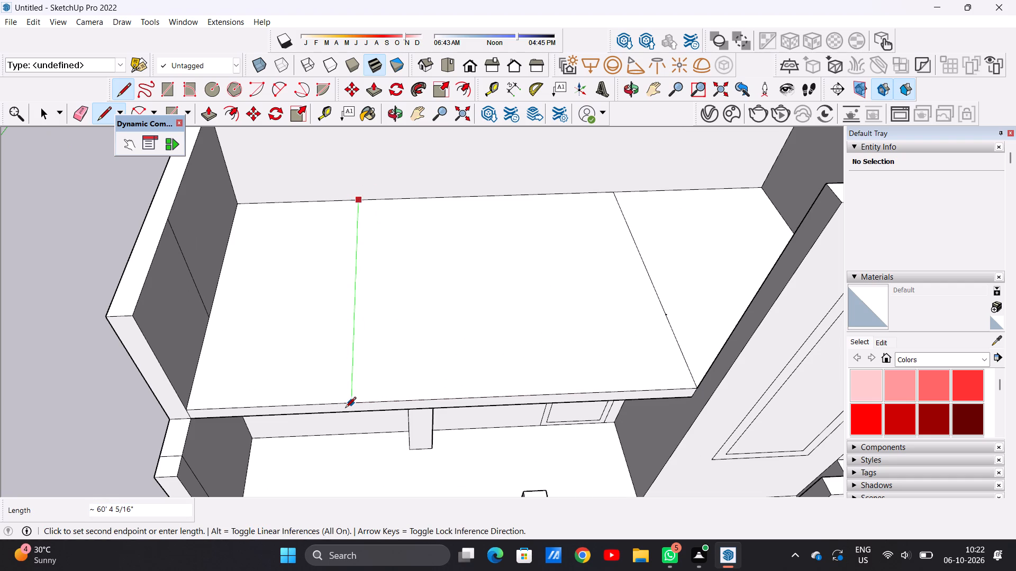
{"action": "left_click", "coordinate": [347, 409]}
{"action": "key", "text": "space"}
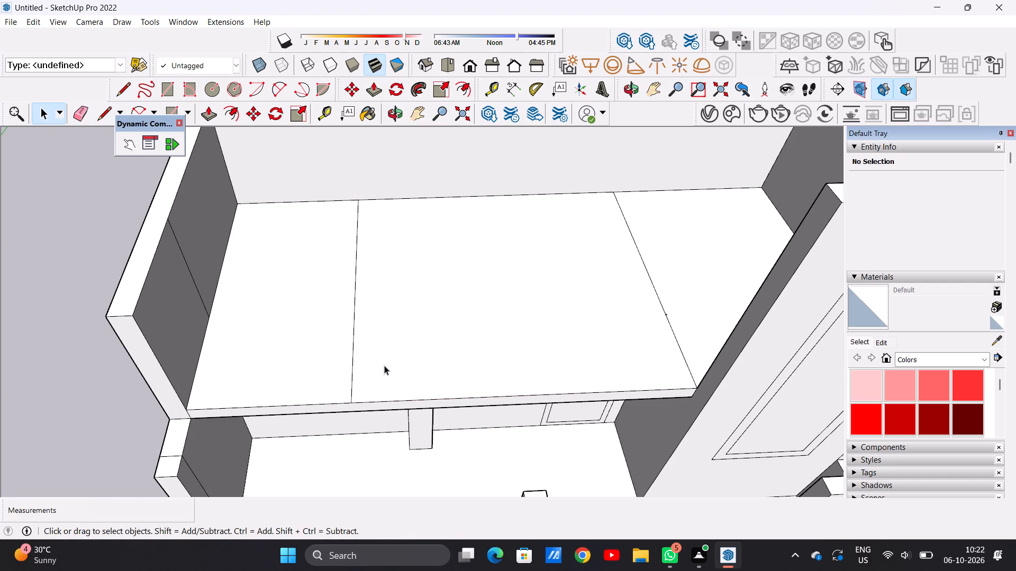
Examine the front elevation and the roof slab divided by the two crosswise lines.
{"action": "scroll", "coordinate": [392, 361], "scroll_direction": "down", "scroll_amount": 9}
{"action": "middle_click_drag", "start_coordinate": [416, 388], "coordinate": [429, 233]}
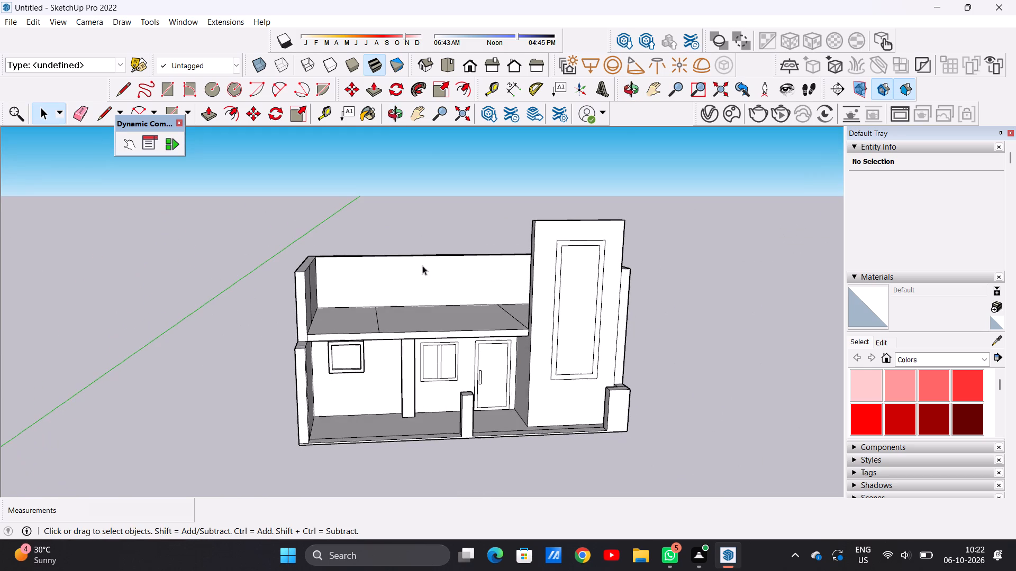
{"action": "scroll", "coordinate": [463, 301], "scroll_direction": "down", "scroll_amount": 6}
{"action": "middle_click_drag", "start_coordinate": [464, 307], "coordinate": [420, 355]}
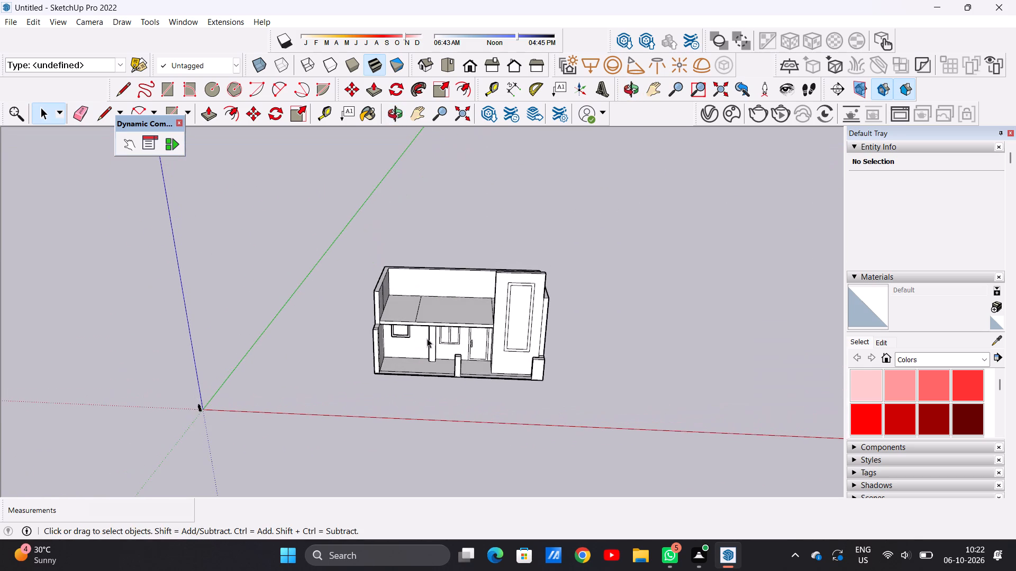
{"action": "scroll", "coordinate": [448, 296], "scroll_direction": "up", "scroll_amount": 6}
{"action": "scroll", "coordinate": [435, 312], "scroll_direction": "down", "scroll_amount": 4}
{"action": "middle_click_drag", "start_coordinate": [422, 321], "coordinate": [432, 395]}
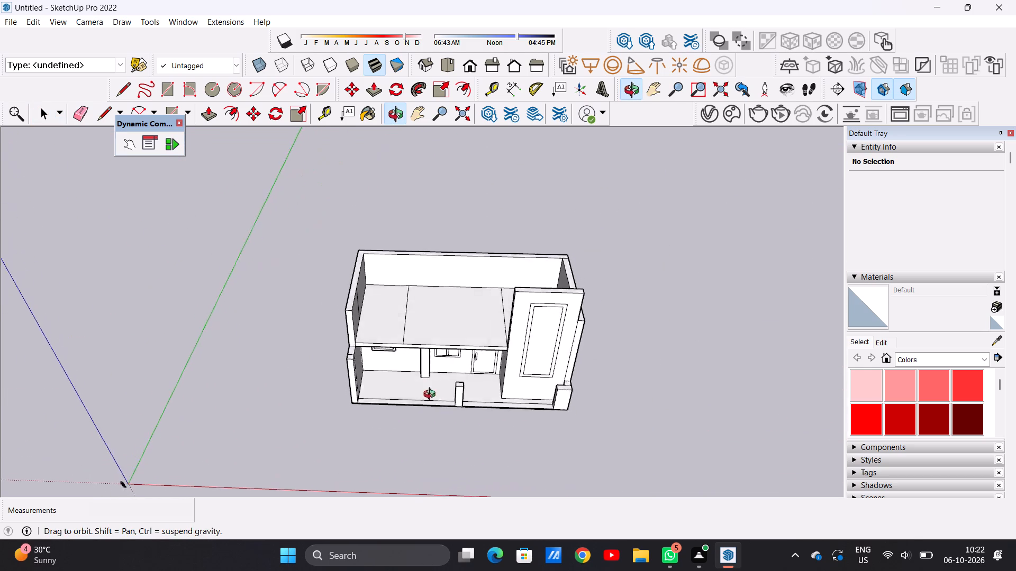
{"action": "middle_click_drag", "start_coordinate": [432, 395], "coordinate": [440, 421]}
{"action": "scroll", "coordinate": [486, 324], "scroll_direction": "up", "scroll_amount": 6}
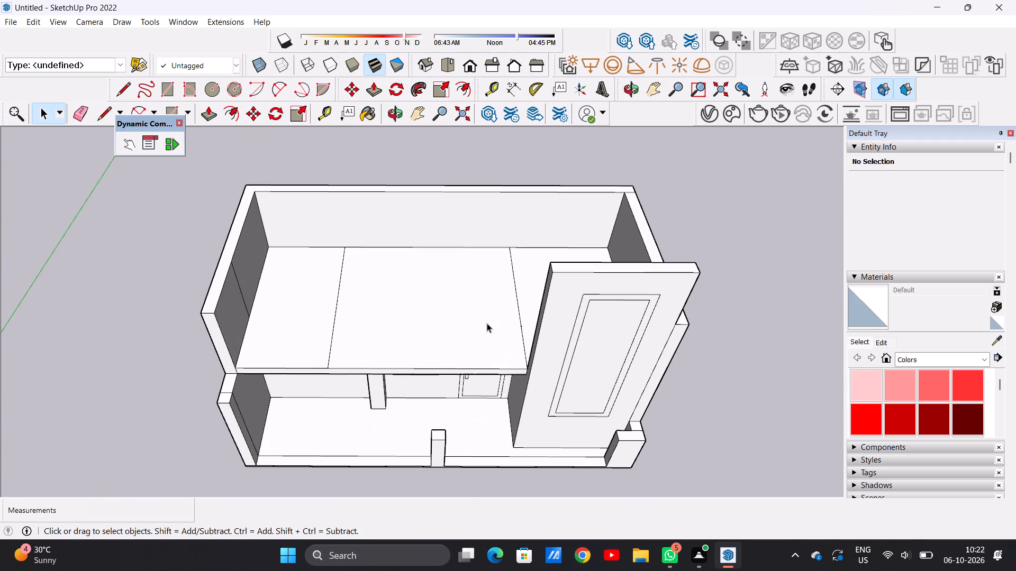
Draw a lengthwise line across the roof slab, joining the foot of one end wall's seam line to the opposite end wall.
{"action": "key", "text": "l"}
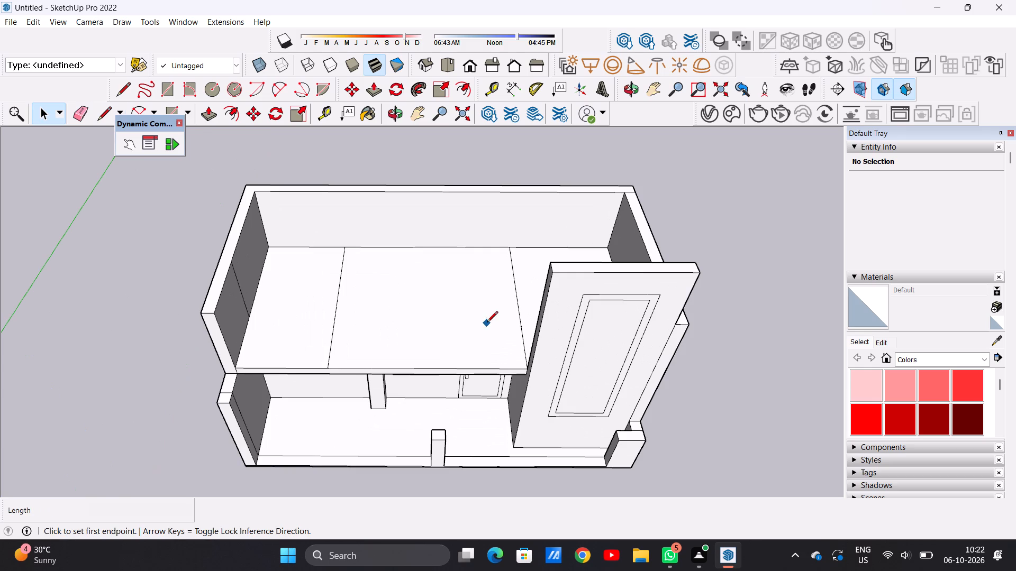
{"action": "scroll", "coordinate": [467, 321], "scroll_direction": "down", "scroll_amount": 3}
{"action": "scroll", "coordinate": [504, 340], "scroll_direction": "up", "scroll_amount": 6}
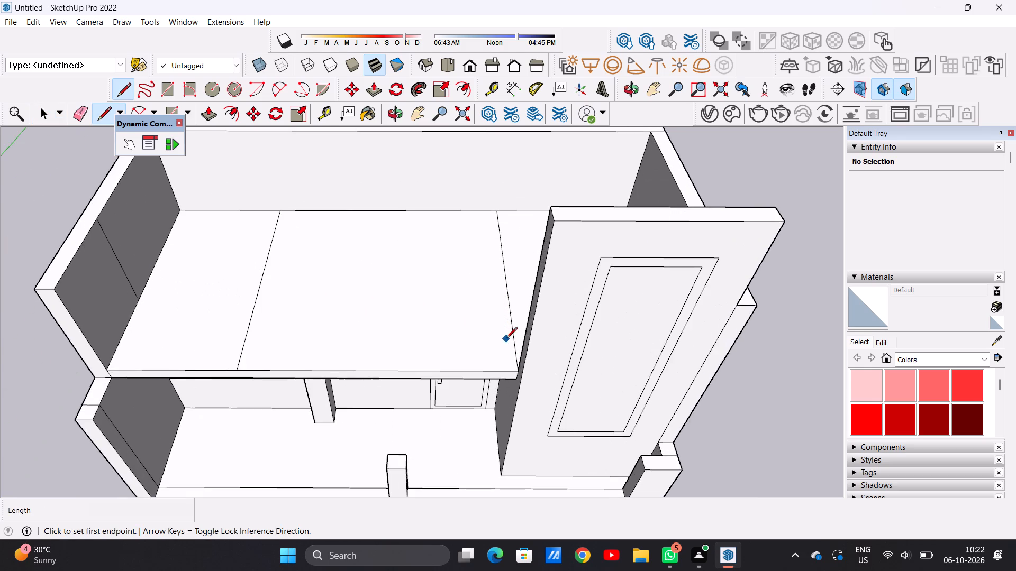
{"action": "middle_click_drag", "start_coordinate": [436, 331], "coordinate": [469, 319]}
{"action": "scroll", "coordinate": [512, 336], "scroll_direction": "down", "scroll_amount": 2}
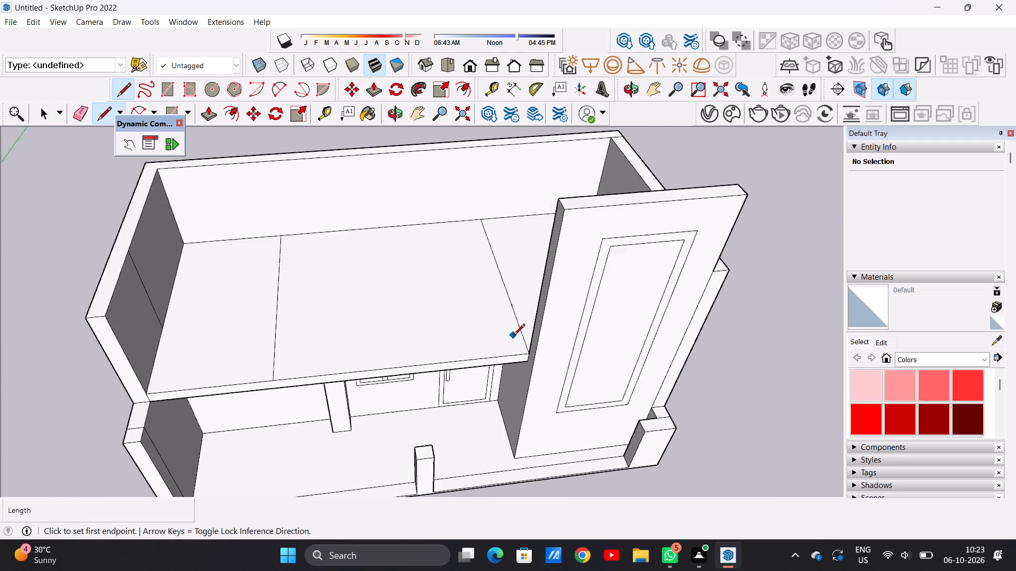
{"action": "scroll", "coordinate": [514, 336], "scroll_direction": "down", "scroll_amount": 6}
{"action": "middle_click_drag", "start_coordinate": [504, 328], "coordinate": [471, 372]}
{"action": "scroll", "coordinate": [467, 348], "scroll_direction": "up", "scroll_amount": 4}
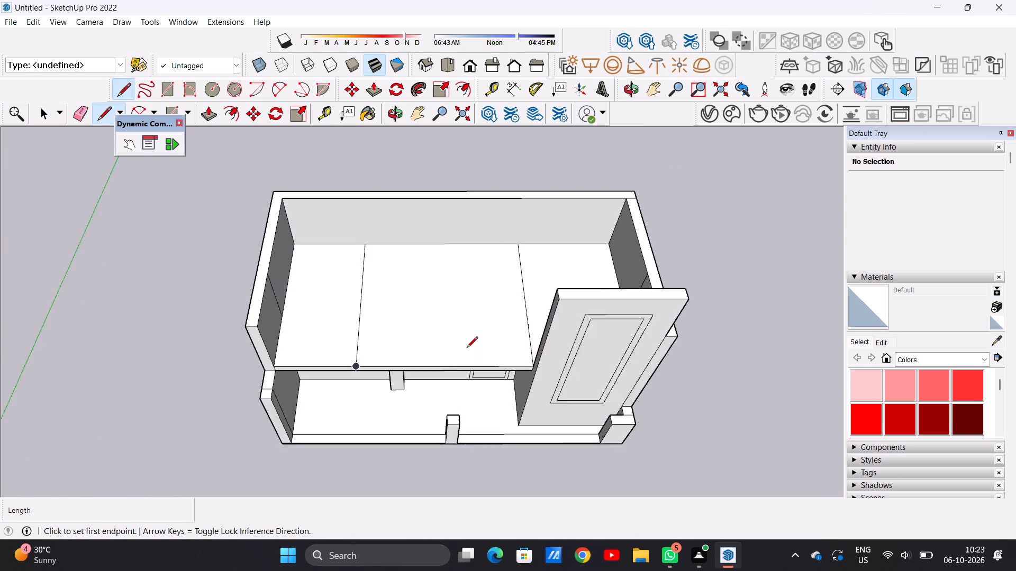
{"action": "middle_click_drag", "start_coordinate": [463, 342], "coordinate": [462, 386]}
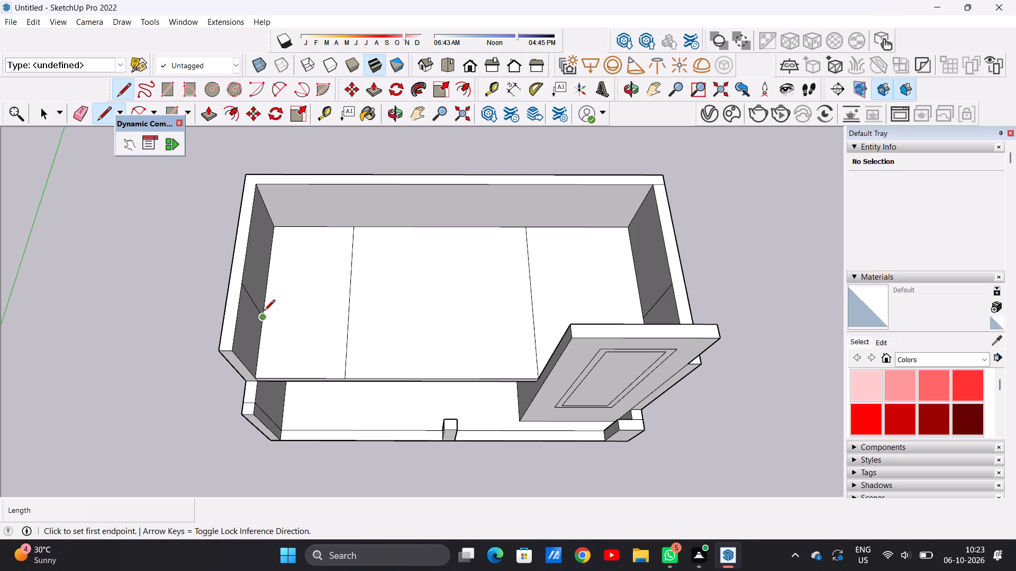
{"action": "scroll", "coordinate": [274, 312], "scroll_direction": "up", "scroll_amount": 5}
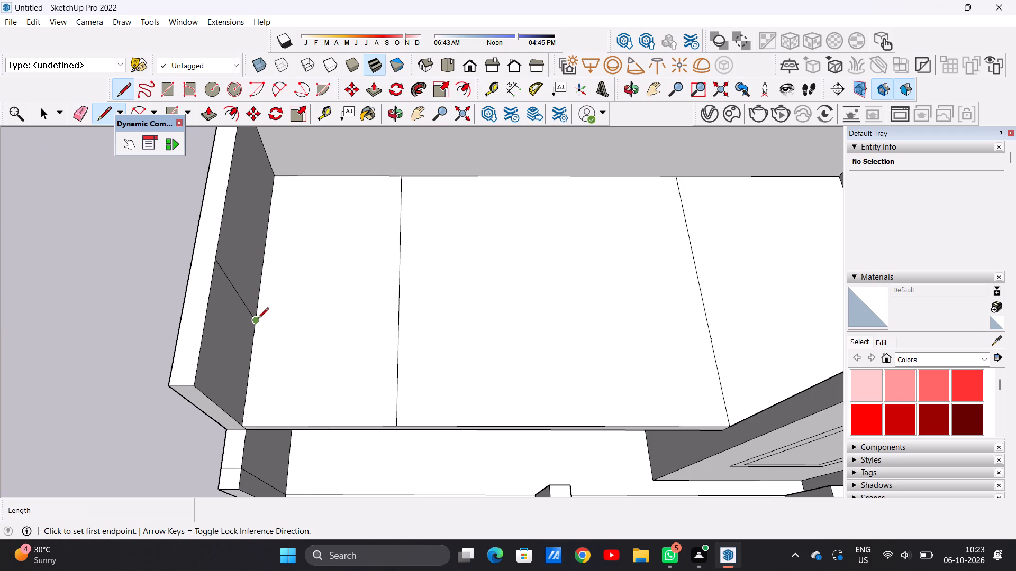
{"action": "left_click", "coordinate": [258, 319]}
{"action": "scroll", "coordinate": [442, 328], "scroll_direction": "down", "scroll_amount": 12}
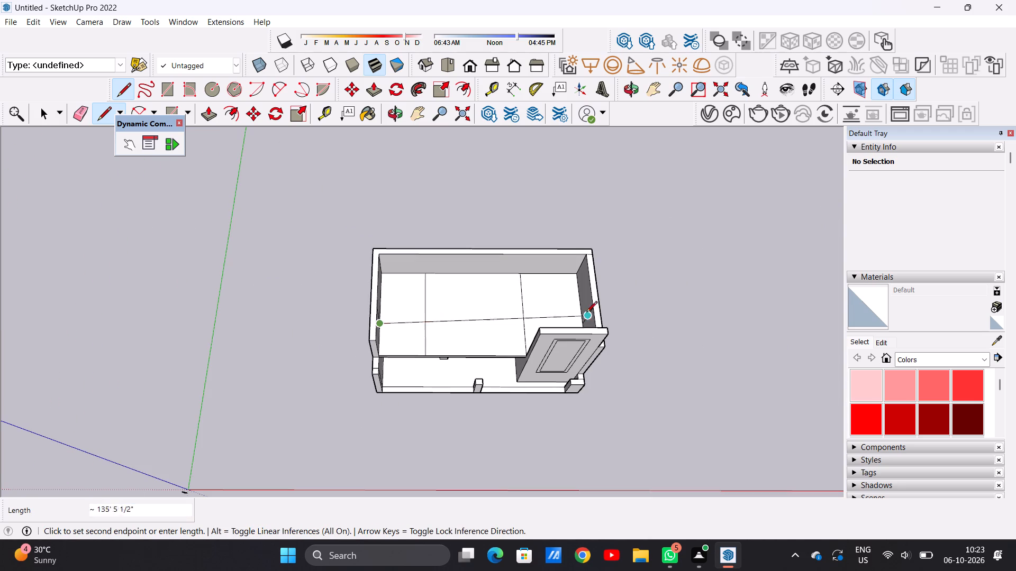
{"action": "scroll", "coordinate": [586, 313], "scroll_direction": "up", "scroll_amount": 10}
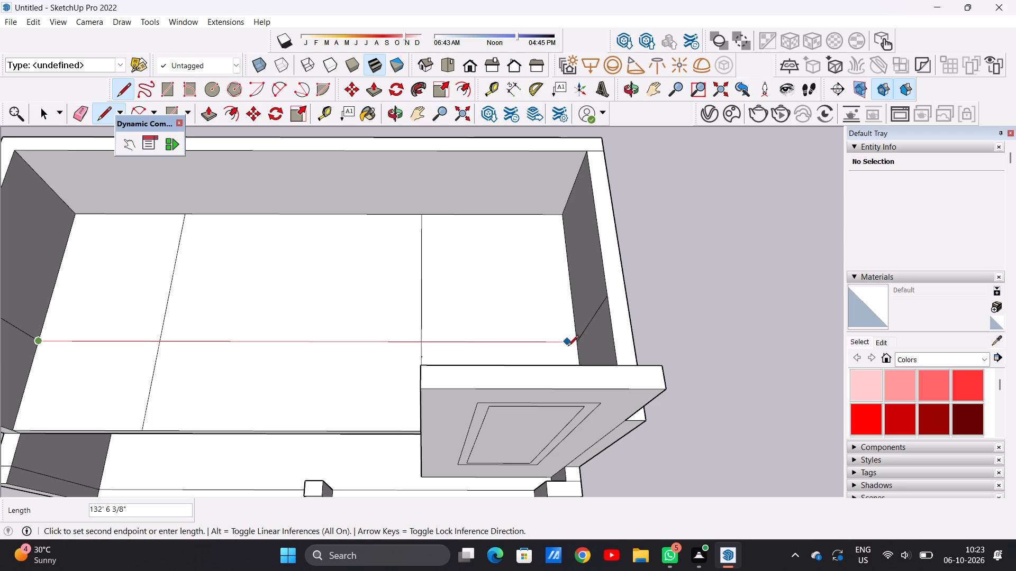
{"action": "left_click", "coordinate": [575, 343]}
{"action": "scroll", "coordinate": [575, 343], "scroll_direction": "down", "scroll_amount": 7}
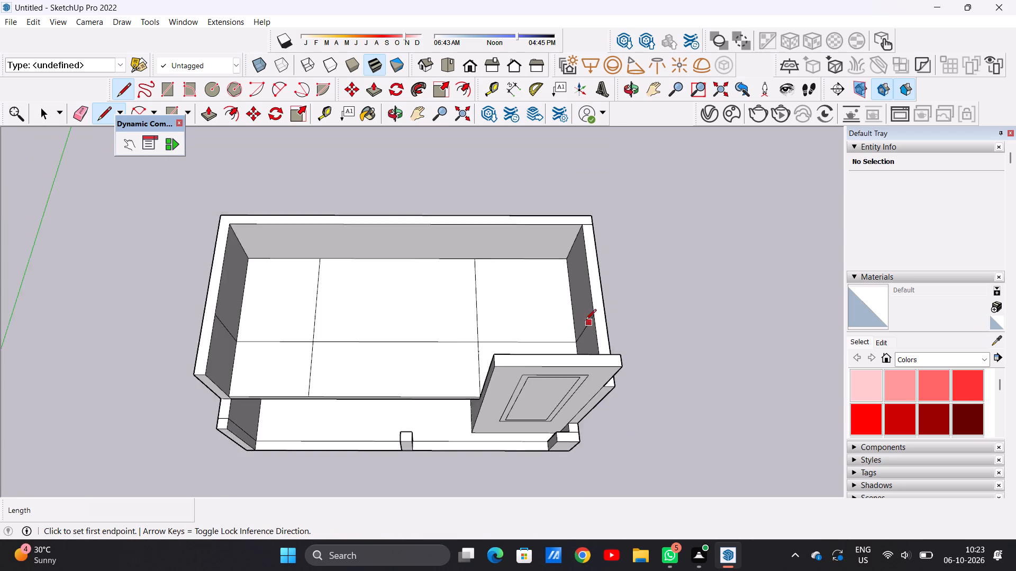
{"action": "scroll", "coordinate": [585, 321], "scroll_direction": "down", "scroll_amount": 7}
{"action": "scroll", "coordinate": [471, 329], "scroll_direction": "up", "scroll_amount": 11}
{"action": "middle_click_drag", "start_coordinate": [500, 339], "coordinate": [492, 390]}
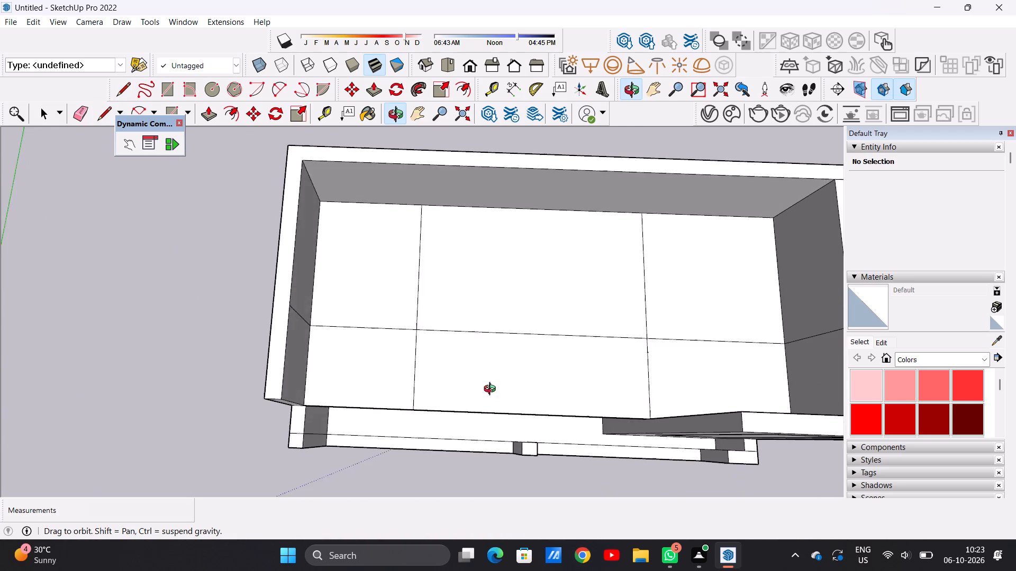
Draw a second lengthwise line about 134' 10" long across the roof slab, parallel to the first and slightly nearer the front edge.
{"action": "middle_click_drag", "start_coordinate": [492, 390], "coordinate": [508, 384]}
{"action": "scroll", "coordinate": [386, 344], "scroll_direction": "down", "scroll_amount": 10}
{"action": "scroll", "coordinate": [480, 333], "scroll_direction": "up", "scroll_amount": 12}
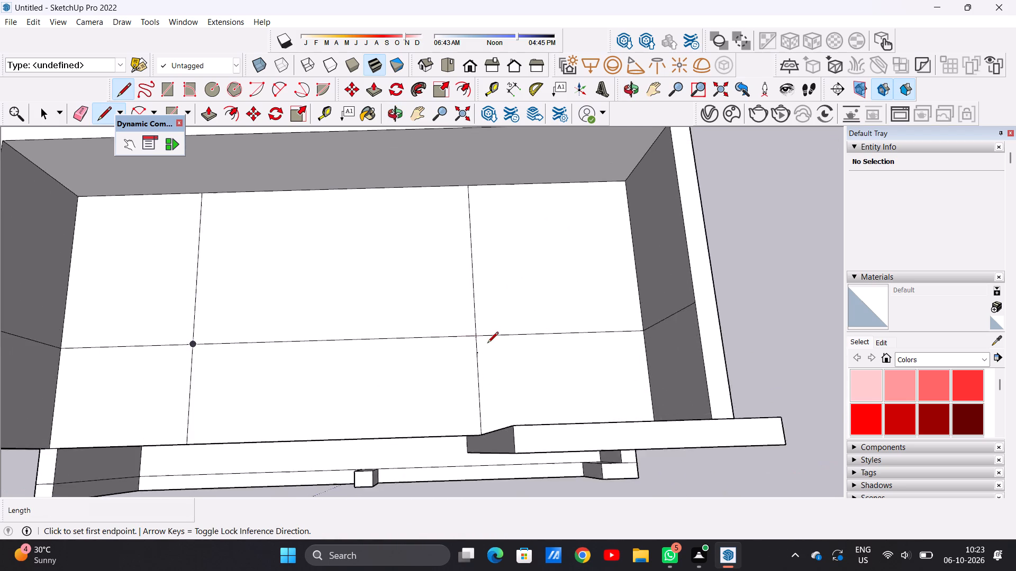
{"action": "scroll", "coordinate": [493, 339], "scroll_direction": "down", "scroll_amount": 8}
{"action": "scroll", "coordinate": [295, 349], "scroll_direction": "up", "scroll_amount": 11}
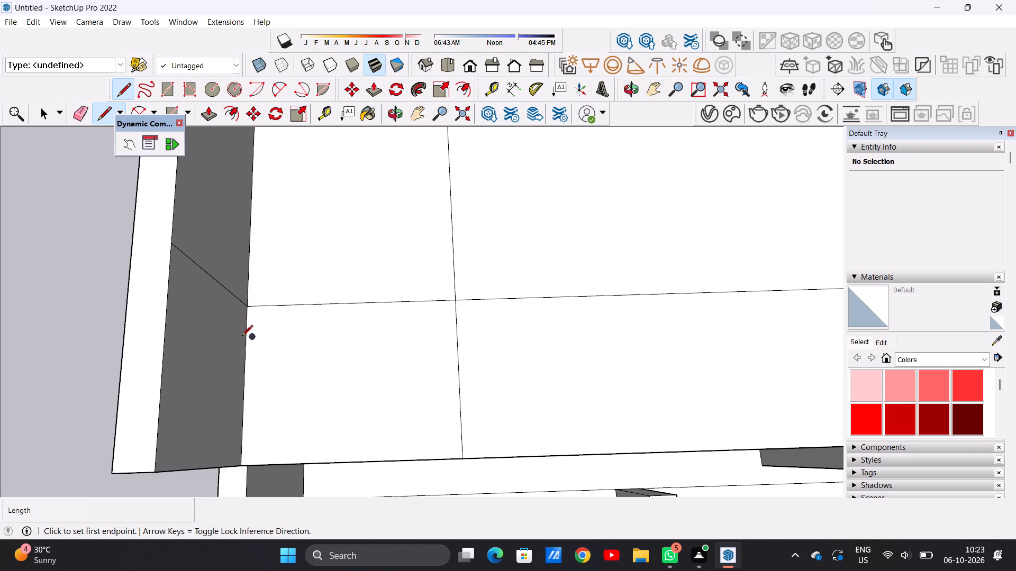
{"action": "key", "text": "space"}
{"action": "key", "text": "l"}
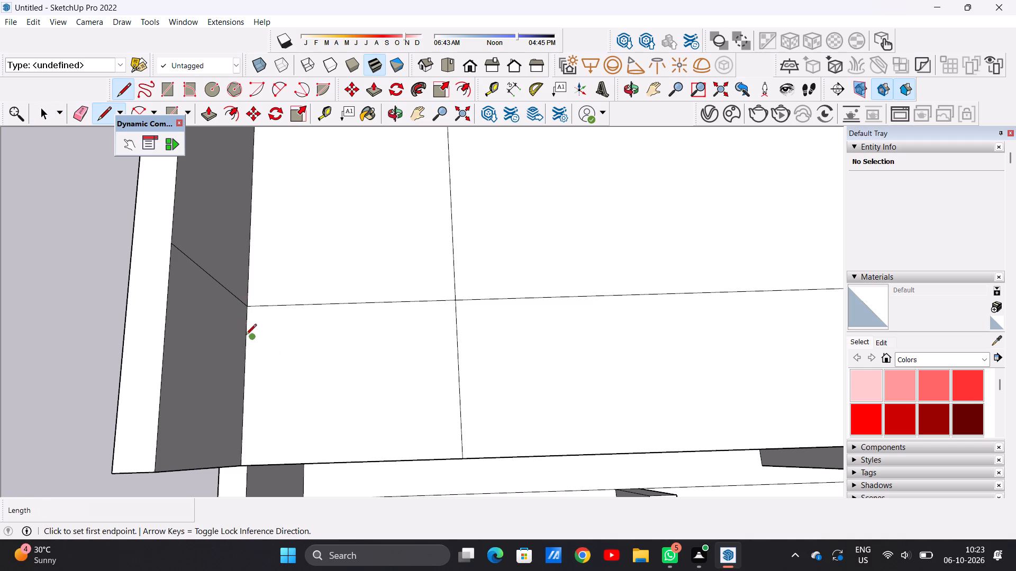
{"action": "left_click", "coordinate": [244, 339]}
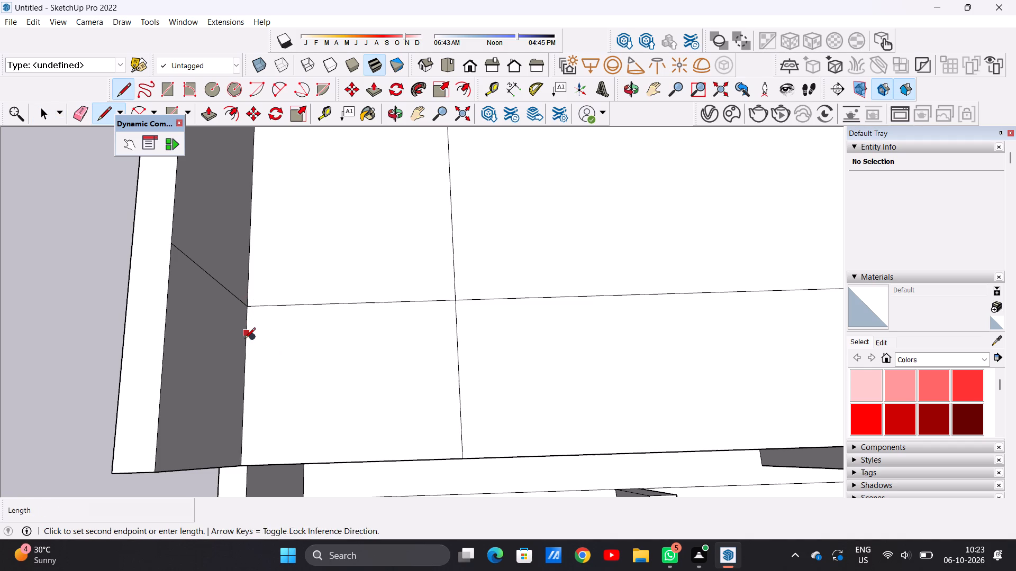
{"action": "scroll", "coordinate": [362, 332], "scroll_direction": "down", "scroll_amount": 7}
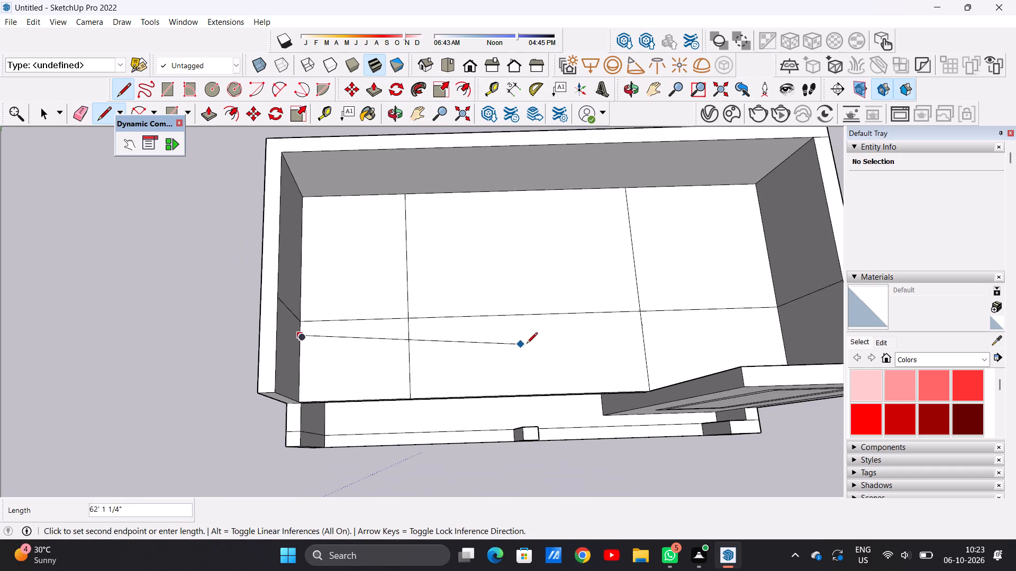
{"action": "scroll", "coordinate": [785, 318], "scroll_direction": "up", "scroll_amount": 6}
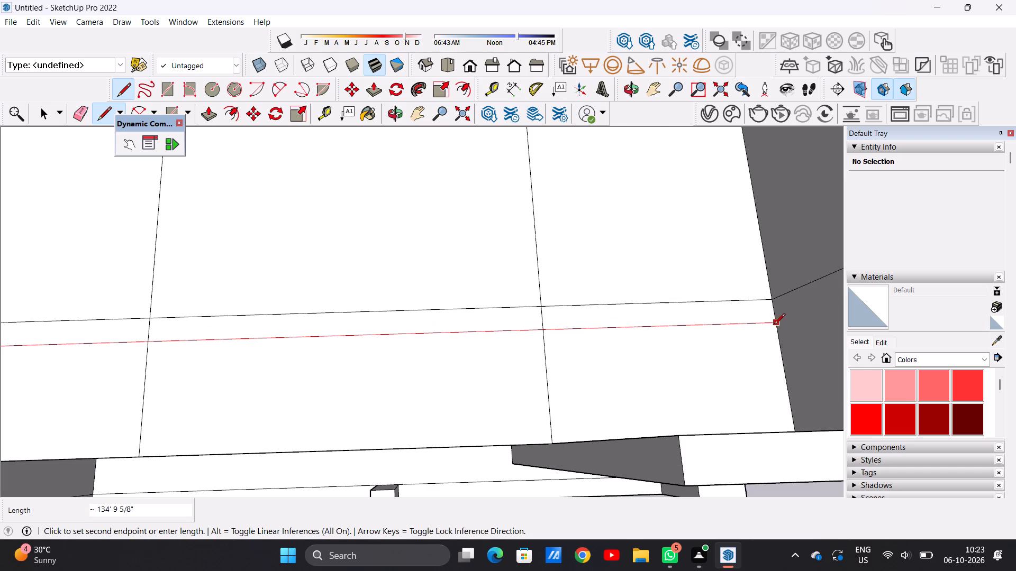
{"action": "left_click", "coordinate": [775, 324]}
{"action": "key", "text": "space"}
Erase both crosswise line segments between the two lengthwise lines, plus the front segment of the one nearer the extended end wall.
{"action": "scroll", "coordinate": [521, 354], "scroll_direction": "down", "scroll_amount": 12}
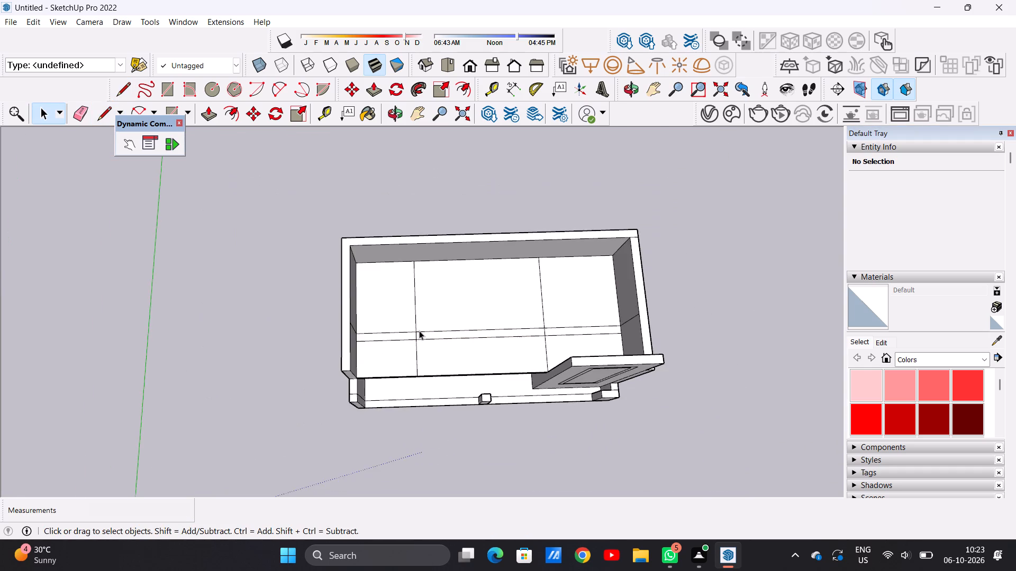
{"action": "scroll", "coordinate": [419, 330], "scroll_direction": "up", "scroll_amount": 11}
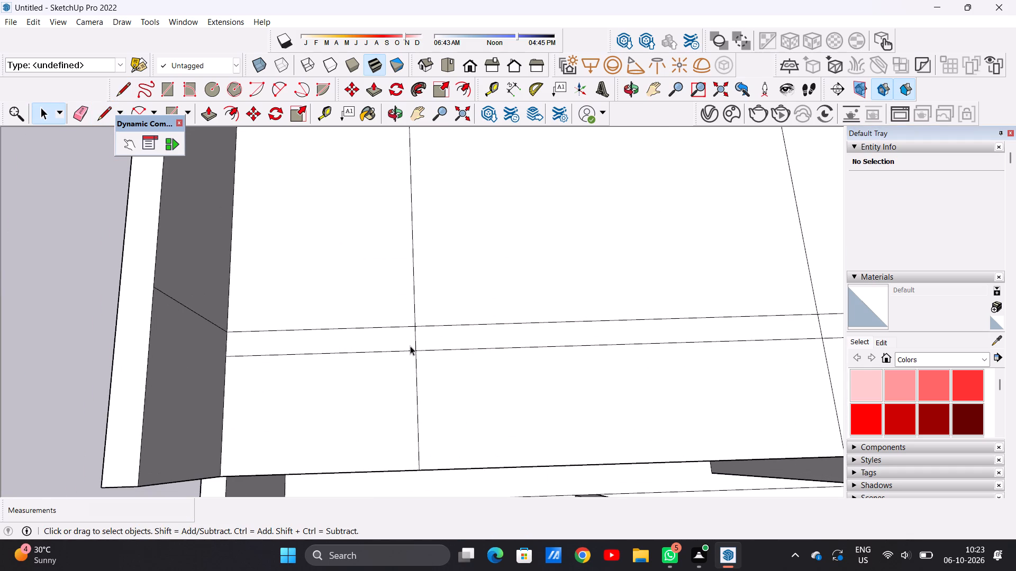
{"action": "key", "text": "e"}
{"action": "scroll", "coordinate": [416, 339], "scroll_direction": "up", "scroll_amount": 5}
{"action": "left_click_drag", "start_coordinate": [405, 335], "coordinate": [435, 336]}
{"action": "scroll", "coordinate": [430, 341], "scroll_direction": "down", "scroll_amount": 10}
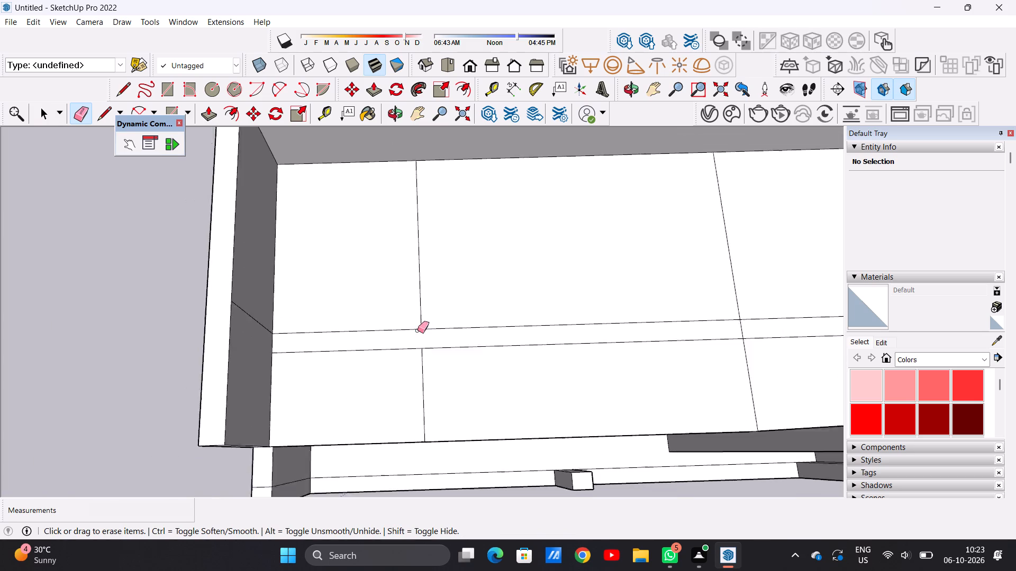
{"action": "scroll", "coordinate": [418, 330], "scroll_direction": "down", "scroll_amount": 2}
{"action": "left_click_drag", "start_coordinate": [416, 357], "coordinate": [427, 358]}
{"action": "left_click", "coordinate": [648, 362]}
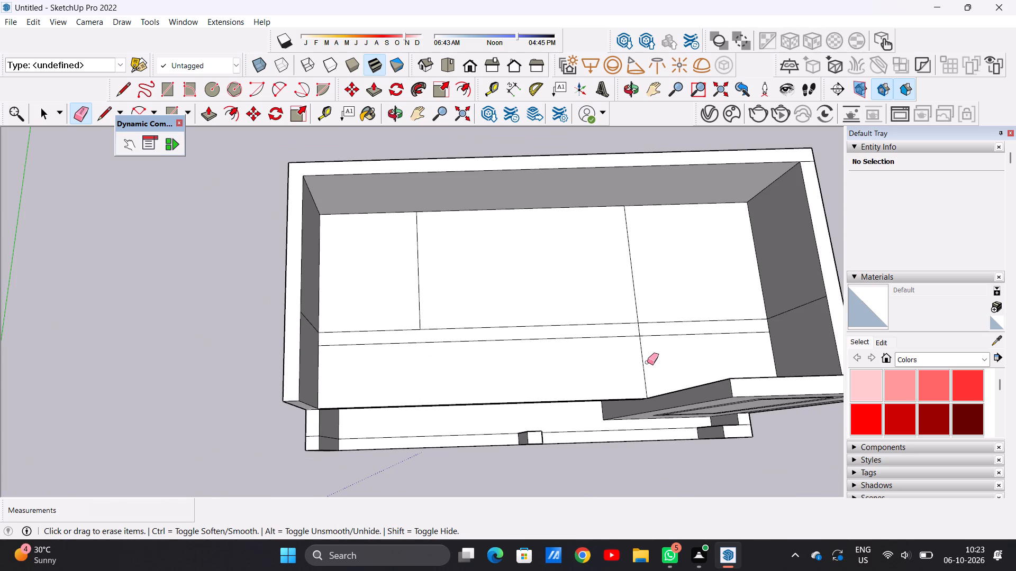
{"action": "scroll", "coordinate": [645, 330], "scroll_direction": "up", "scroll_amount": 7}
{"action": "left_click_drag", "start_coordinate": [628, 328], "coordinate": [650, 324]}
{"action": "scroll", "coordinate": [570, 364], "scroll_direction": "down", "scroll_amount": 14}
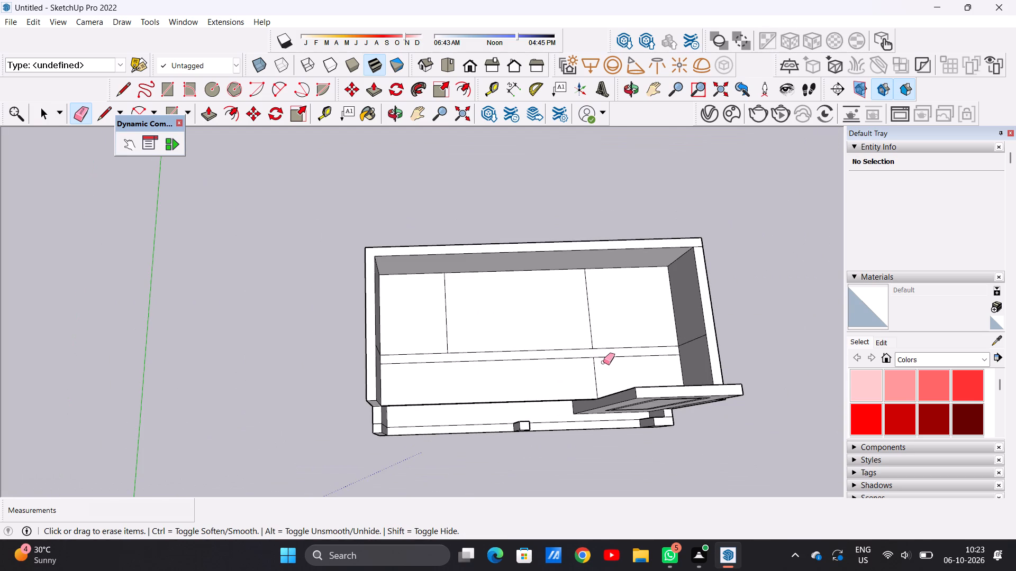
Erase the seam lines on the inner faces of both upper end walls.
{"action": "scroll", "coordinate": [676, 352], "scroll_direction": "up", "scroll_amount": 10}
{"action": "left_click_drag", "start_coordinate": [694, 324], "coordinate": [697, 331]}
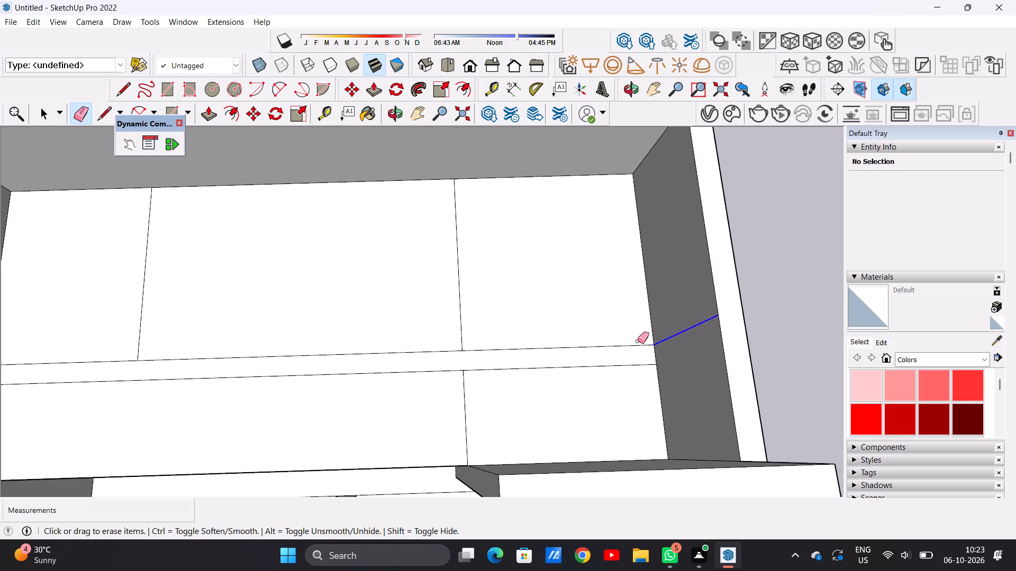
{"action": "scroll", "coordinate": [638, 340], "scroll_direction": "down", "scroll_amount": 14}
{"action": "scroll", "coordinate": [488, 325], "scroll_direction": "up", "scroll_amount": 5}
{"action": "middle_click_drag", "start_coordinate": [500, 352], "coordinate": [361, 306]}
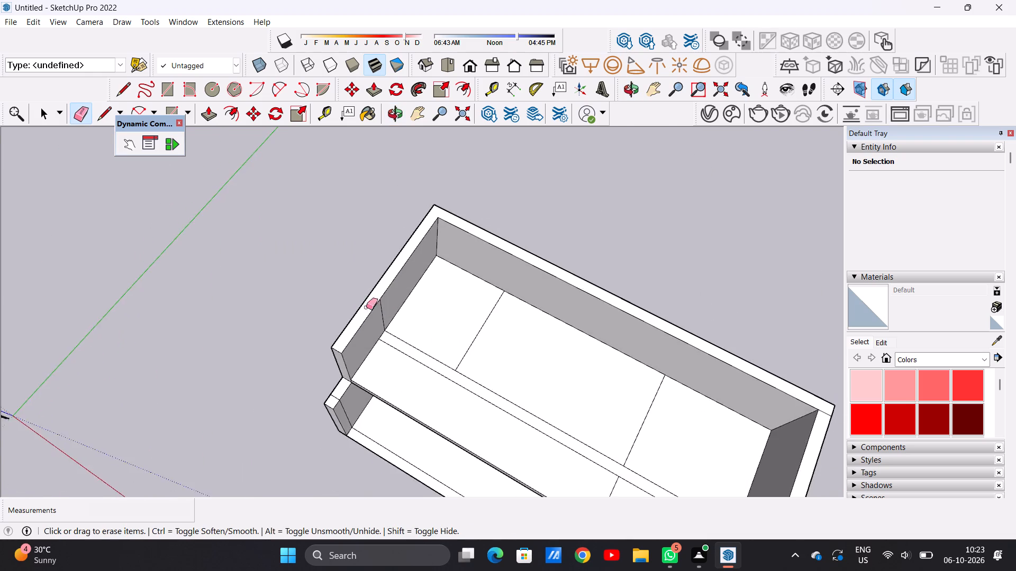
{"action": "scroll", "coordinate": [383, 312], "scroll_direction": "up", "scroll_amount": 7}
{"action": "left_click_drag", "start_coordinate": [383, 302], "coordinate": [379, 307]}
{"action": "key", "text": "space"}
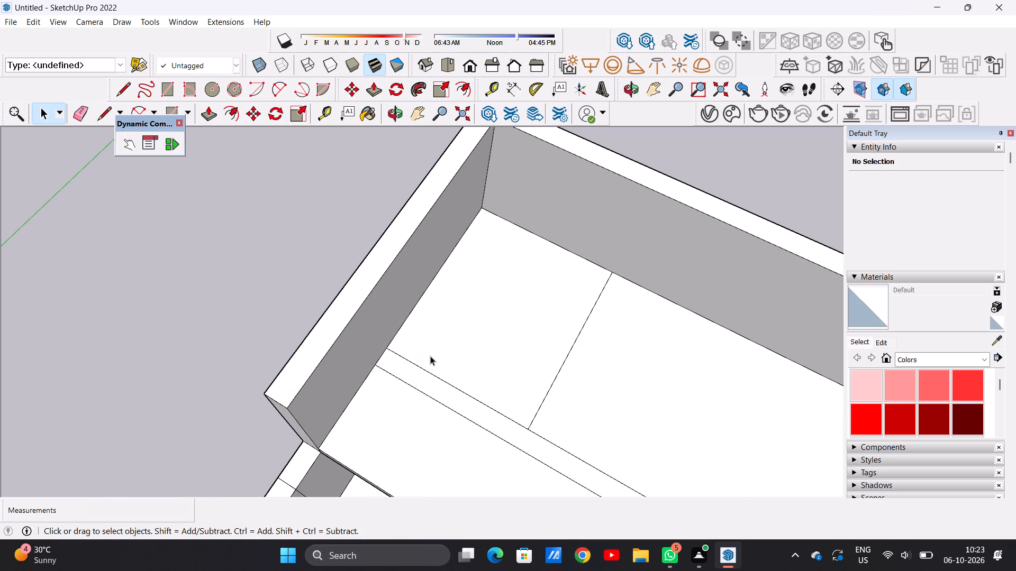
Examine the divided roof slab and the front elevation from several angles.
{"action": "scroll", "coordinate": [440, 348], "scroll_direction": "down", "scroll_amount": 15}
{"action": "middle_click_drag", "start_coordinate": [453, 366], "coordinate": [500, 285]}
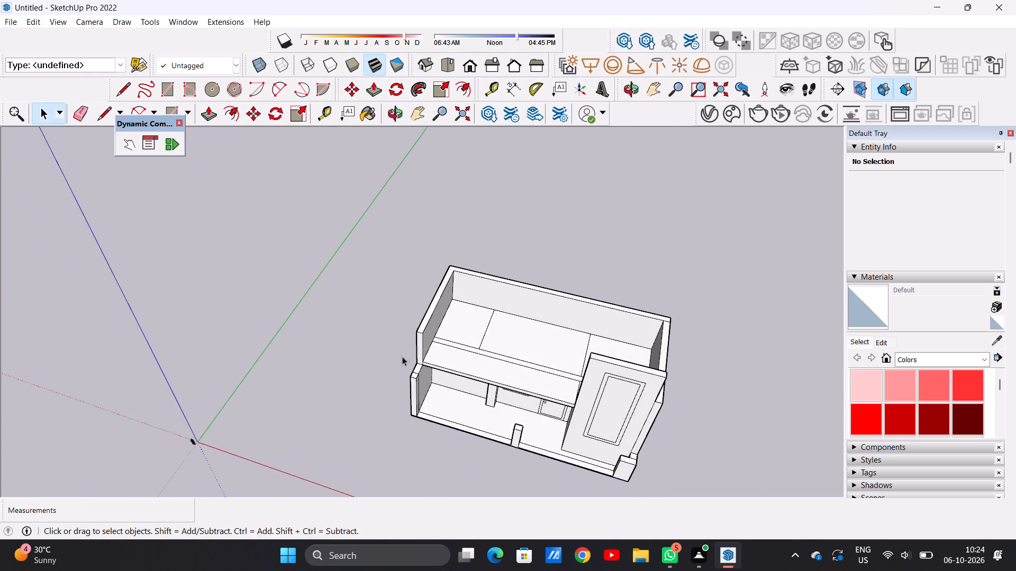
{"action": "middle_click_drag", "start_coordinate": [412, 356], "coordinate": [492, 309]}
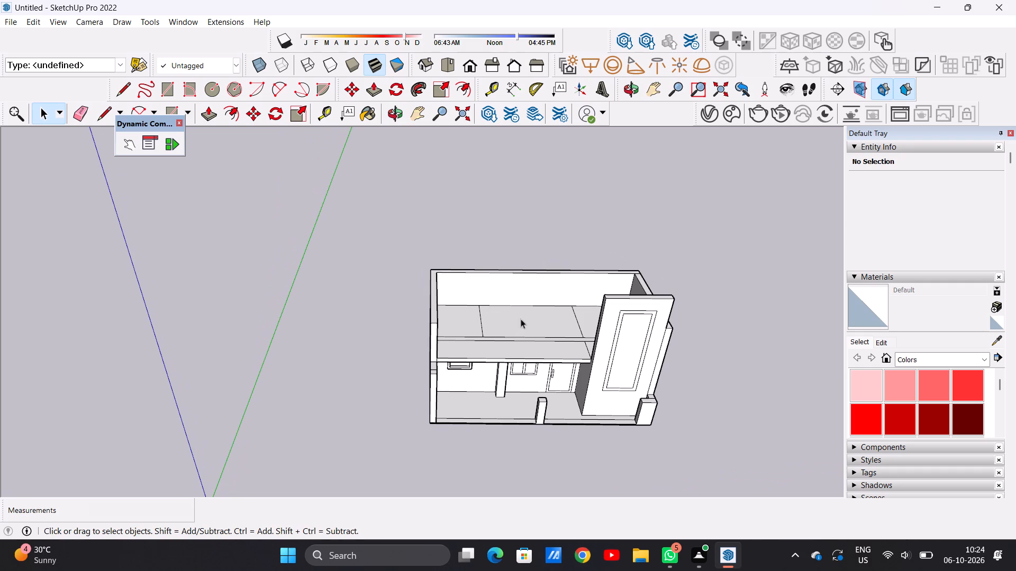
{"action": "scroll", "coordinate": [528, 318], "scroll_direction": "up", "scroll_amount": 6}
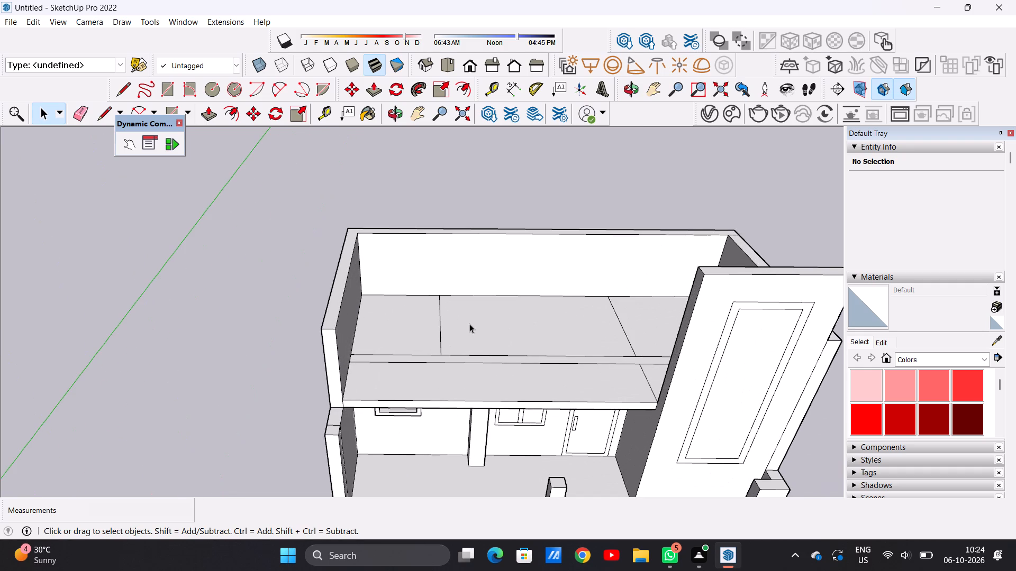
{"action": "scroll", "coordinate": [462, 328], "scroll_direction": "down", "scroll_amount": 2}
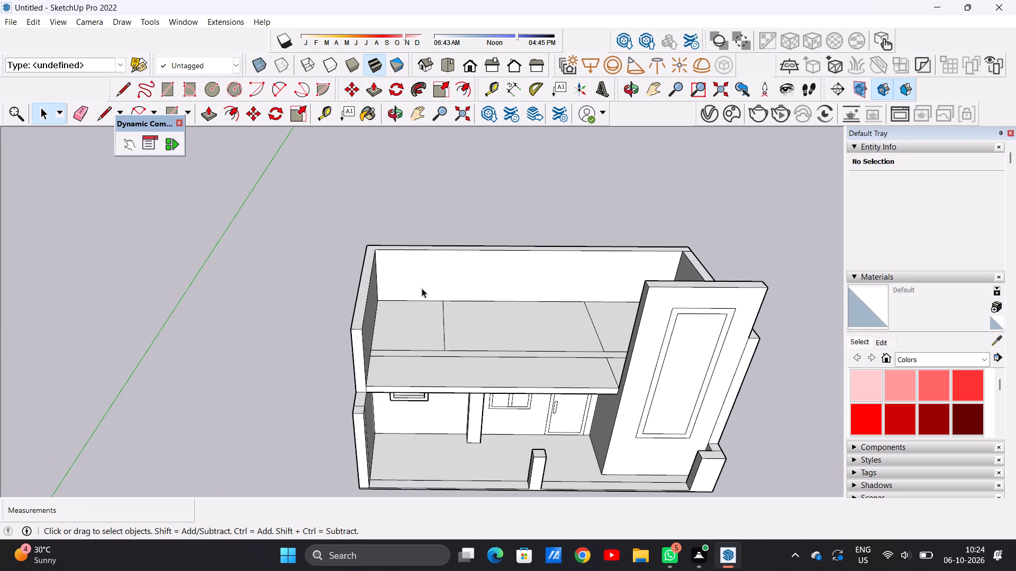
{"action": "scroll", "coordinate": [458, 359], "scroll_direction": "up", "scroll_amount": 2}
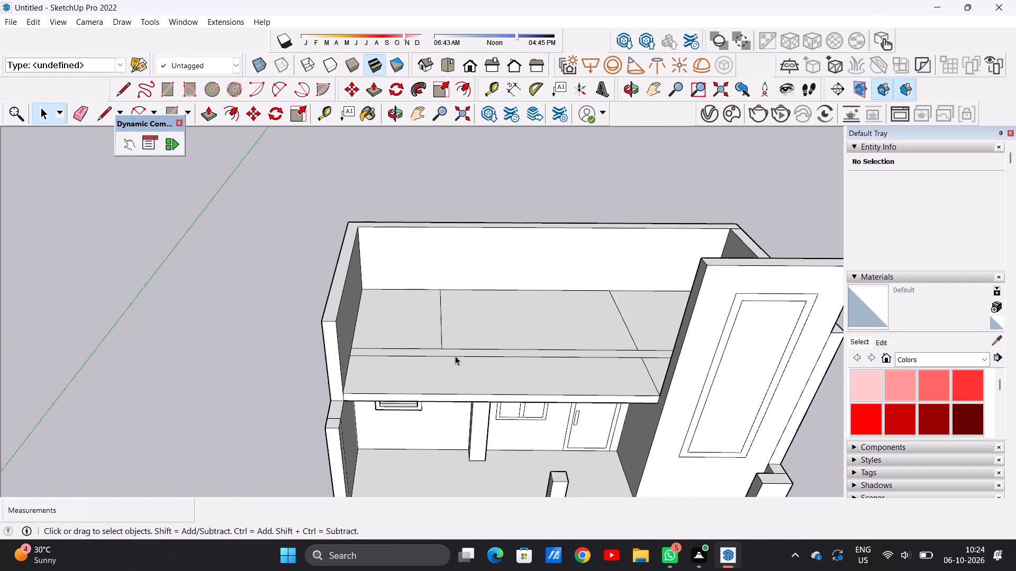
{"action": "scroll", "coordinate": [455, 356], "scroll_direction": "up", "scroll_amount": 3}
{"action": "scroll", "coordinate": [455, 355], "scroll_direction": "down", "scroll_amount": 2}
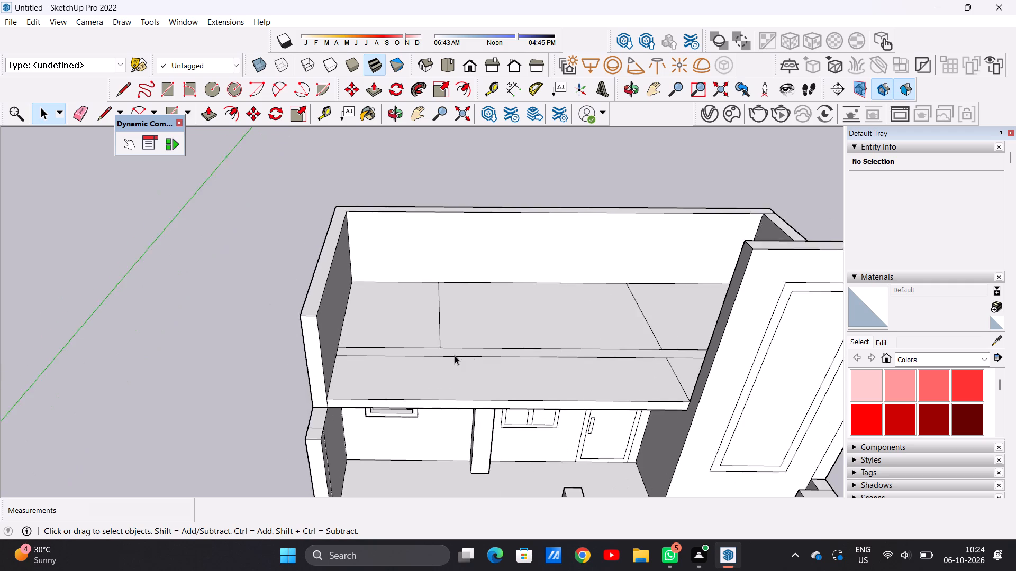
{"action": "scroll", "coordinate": [455, 355], "scroll_direction": "down", "scroll_amount": 2}
{"action": "middle_click_drag", "start_coordinate": [457, 325], "coordinate": [463, 408]}
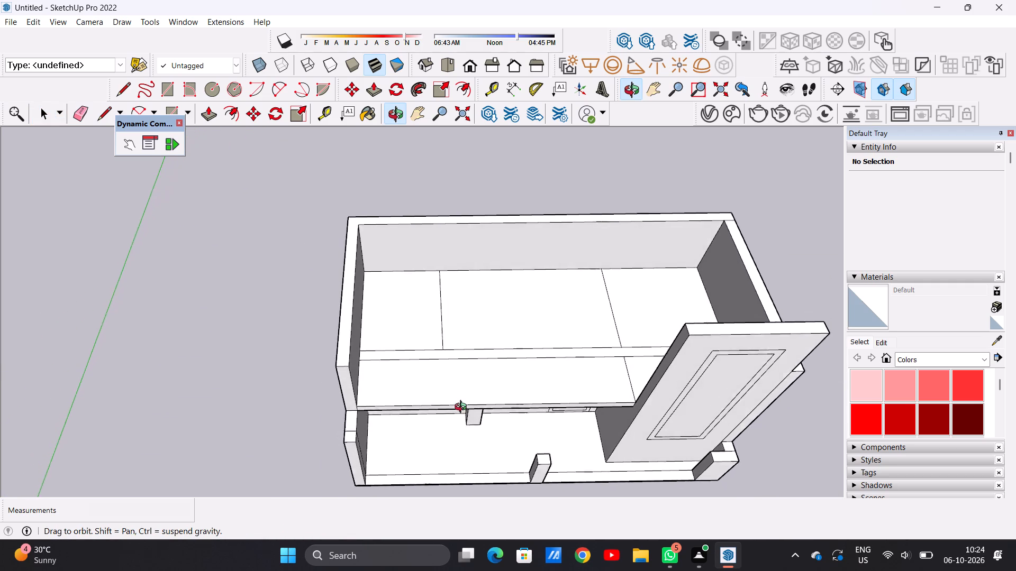
{"action": "middle_click_drag", "start_coordinate": [463, 408], "coordinate": [460, 425]}
{"action": "scroll", "coordinate": [459, 380], "scroll_direction": "down", "scroll_amount": 4}
{"action": "scroll", "coordinate": [545, 321], "scroll_direction": "up", "scroll_amount": 3}
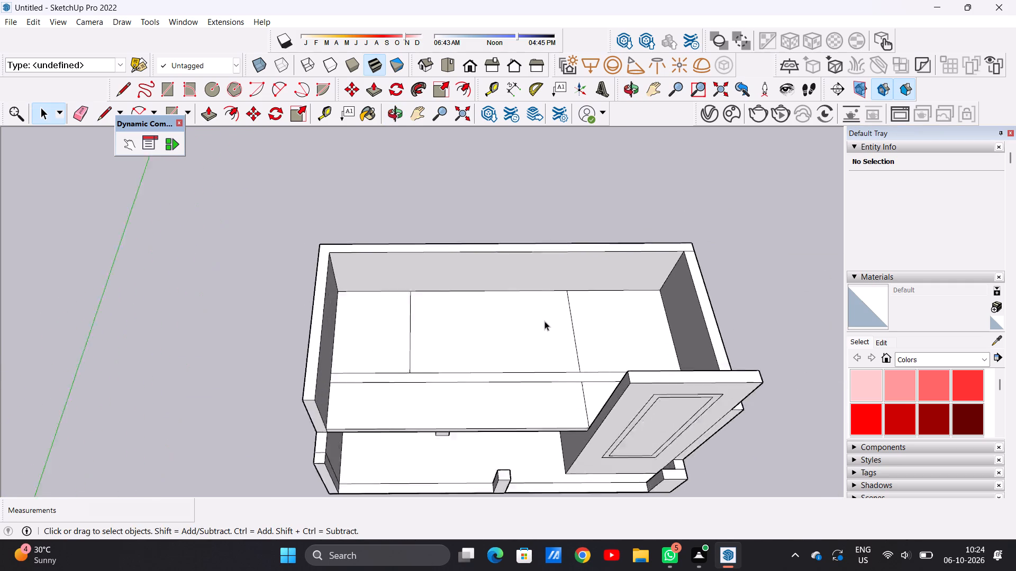
Draw two crosswise lines about 37' 10" long from the rear lengthwise line to the rear wall, each beside an existing crosswise line on the middle bay's side.
{"action": "scroll", "coordinate": [545, 321], "scroll_direction": "up", "scroll_amount": 2}
{"action": "middle_click_drag", "start_coordinate": [532, 321], "coordinate": [531, 380]}
{"action": "middle_click_drag", "start_coordinate": [531, 380], "coordinate": [555, 376]}
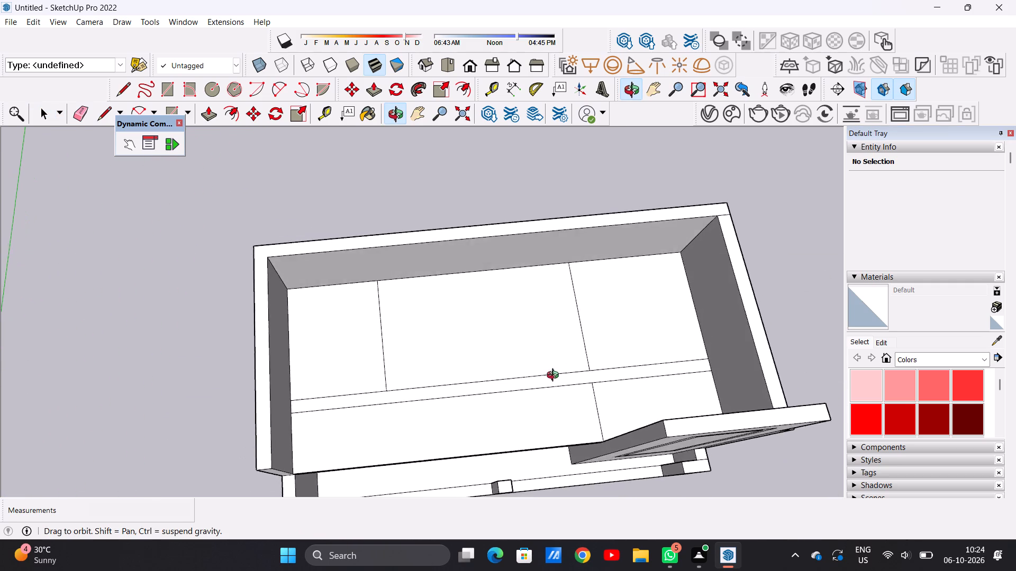
{"action": "middle_click_drag", "start_coordinate": [555, 376], "coordinate": [534, 394]}
{"action": "scroll", "coordinate": [579, 382], "scroll_direction": "up", "scroll_amount": 1}
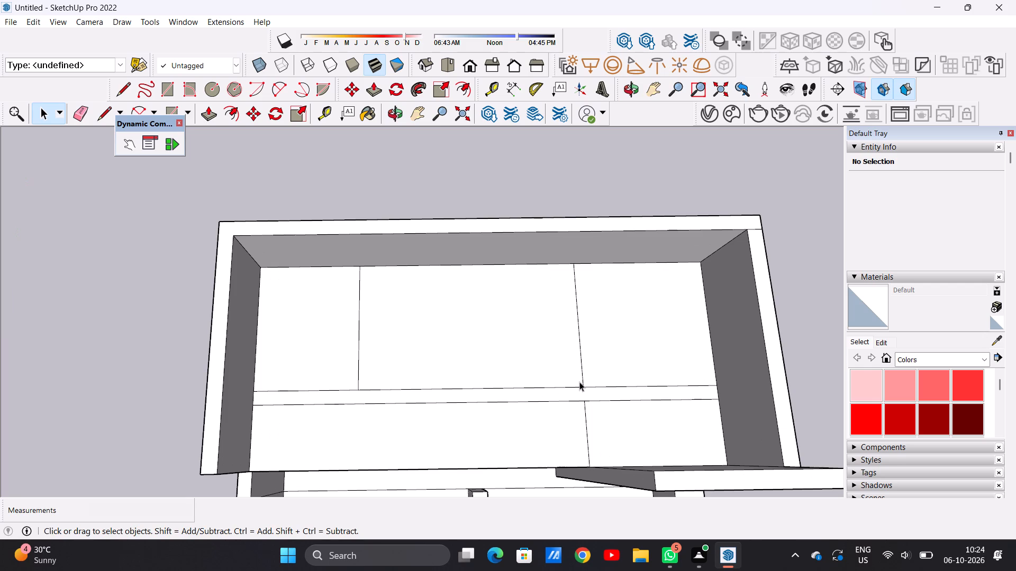
{"action": "key", "text": "l"}
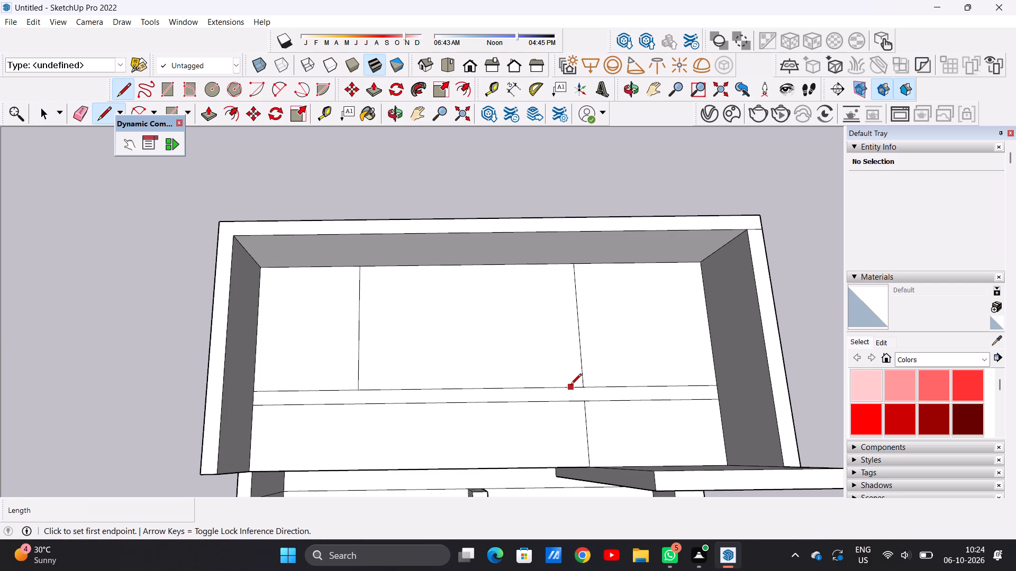
{"action": "left_click", "coordinate": [572, 385]}
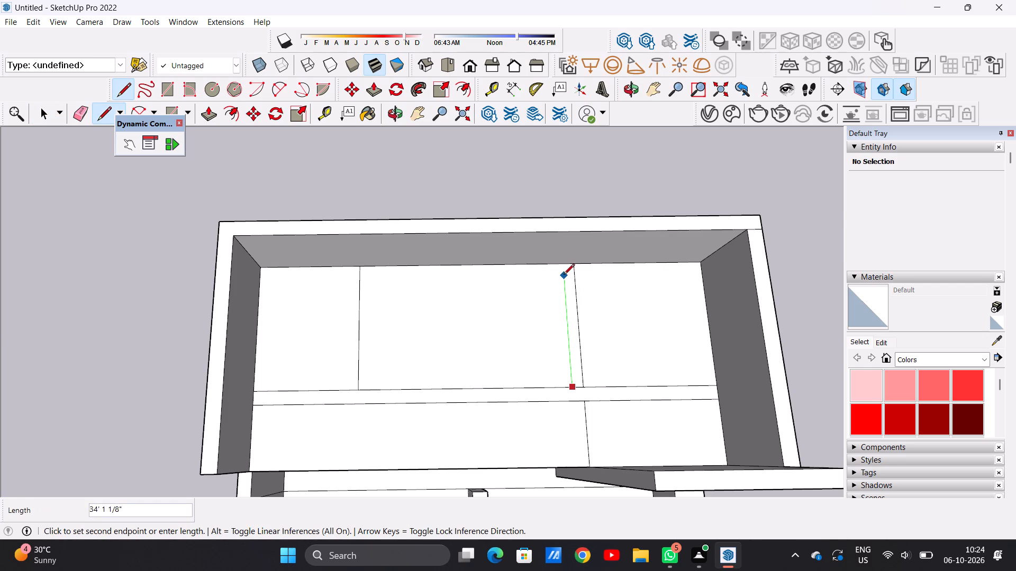
{"action": "left_click", "coordinate": [562, 266]}
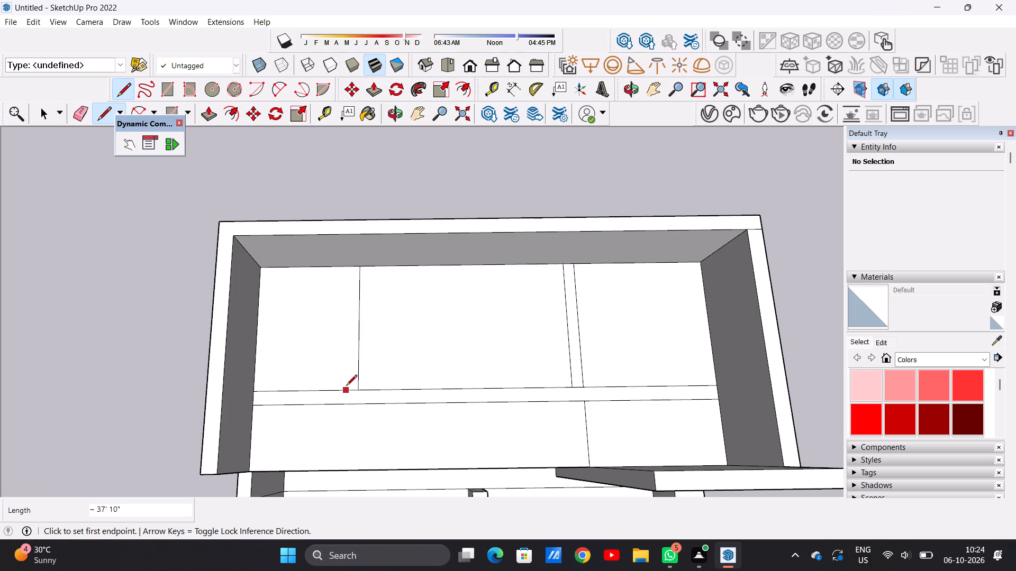
{"action": "left_click", "coordinate": [375, 389]}
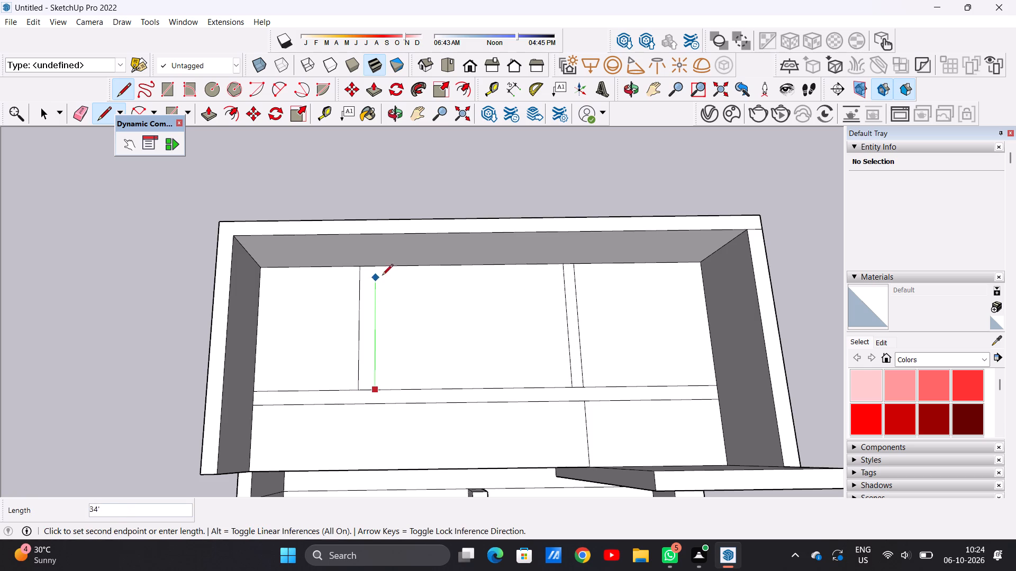
{"action": "left_click", "coordinate": [379, 267]}
{"action": "key", "text": "space"}
Examine the narrow wall strips laid out on the roof slab together with the front elevation.
{"action": "scroll", "coordinate": [438, 376], "scroll_direction": "down", "scroll_amount": 4}
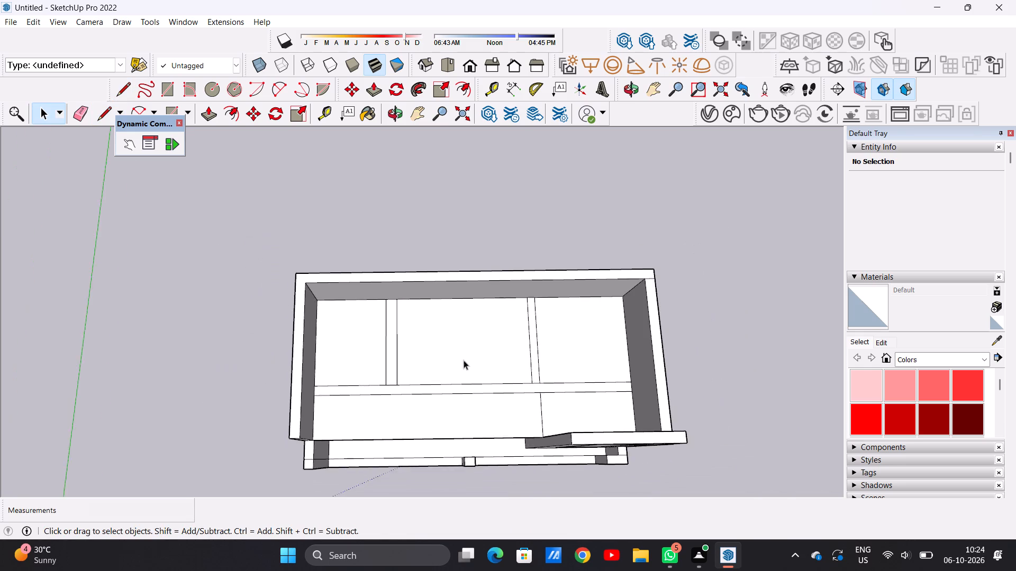
{"action": "scroll", "coordinate": [464, 360], "scroll_direction": "down", "scroll_amount": 2}
{"action": "middle_click_drag", "start_coordinate": [469, 387], "coordinate": [495, 301]}
{"action": "middle_click_drag", "start_coordinate": [398, 399], "coordinate": [388, 349]}
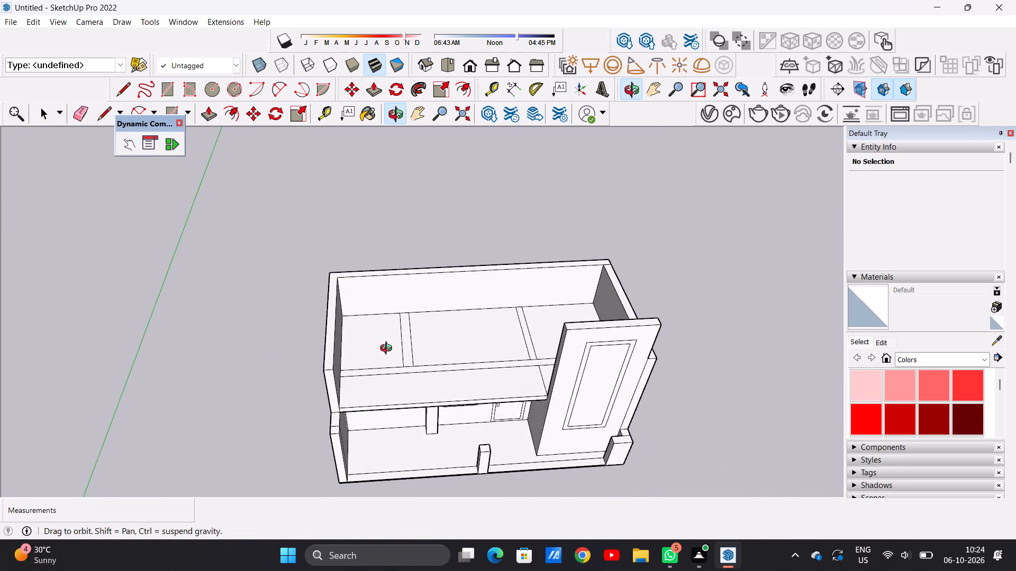
{"action": "middle_click_drag", "start_coordinate": [388, 349], "coordinate": [386, 330]}
{"action": "scroll", "coordinate": [493, 392], "scroll_direction": "up", "scroll_amount": 1}
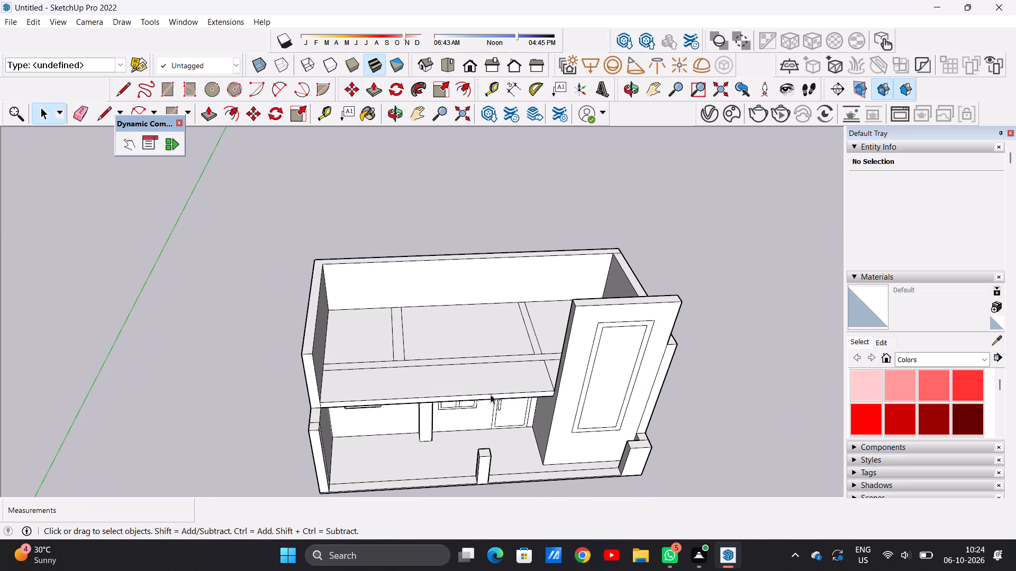
{"action": "scroll", "coordinate": [497, 349], "scroll_direction": "down", "scroll_amount": 3}
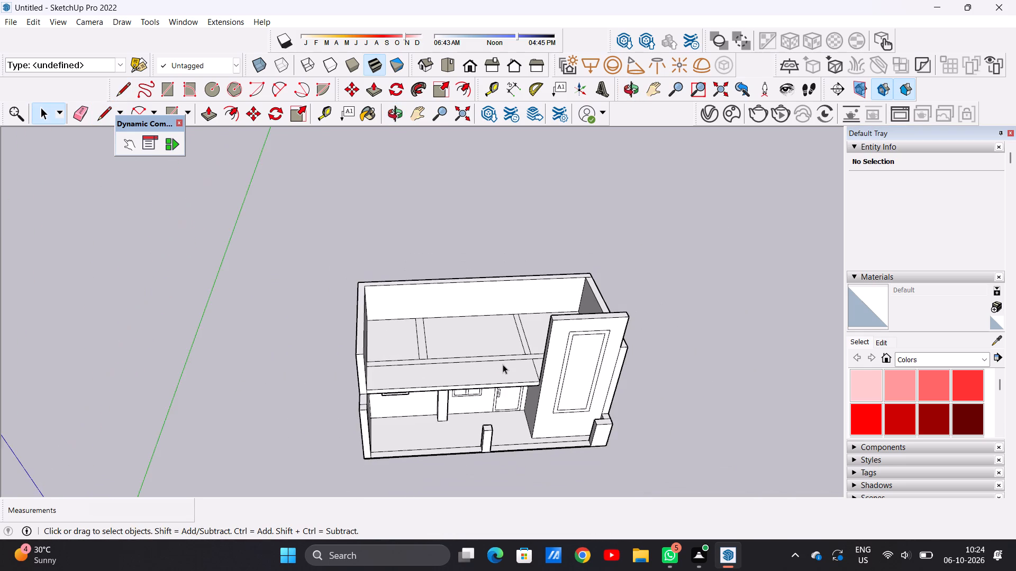
{"action": "middle_click_drag", "start_coordinate": [503, 364], "coordinate": [475, 275]}
{"action": "middle_click_drag", "start_coordinate": [475, 275], "coordinate": [474, 278]}
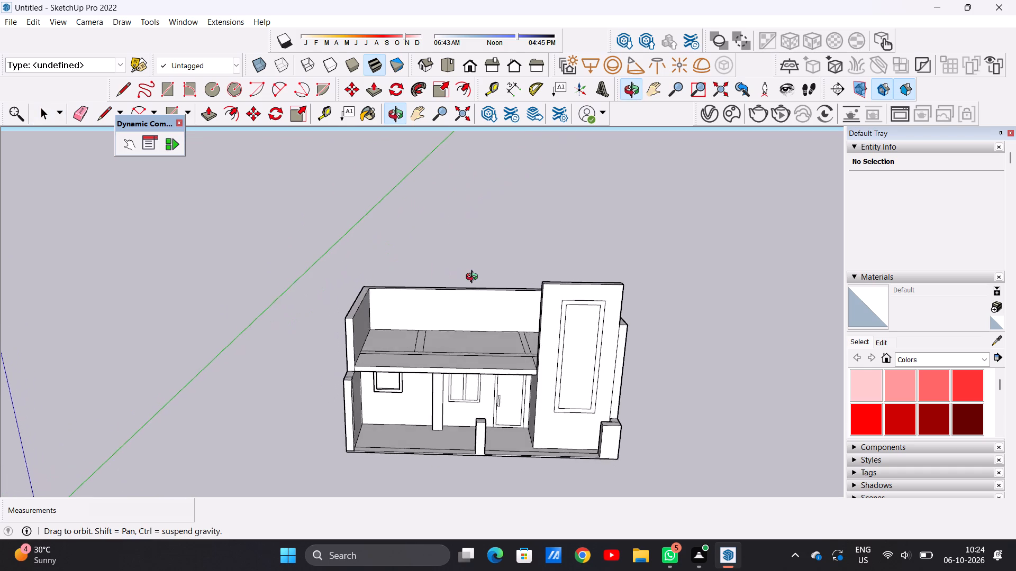
{"action": "middle_click_drag", "start_coordinate": [474, 278], "coordinate": [465, 359]}
{"action": "scroll", "coordinate": [477, 353], "scroll_direction": "up", "scroll_amount": 2}
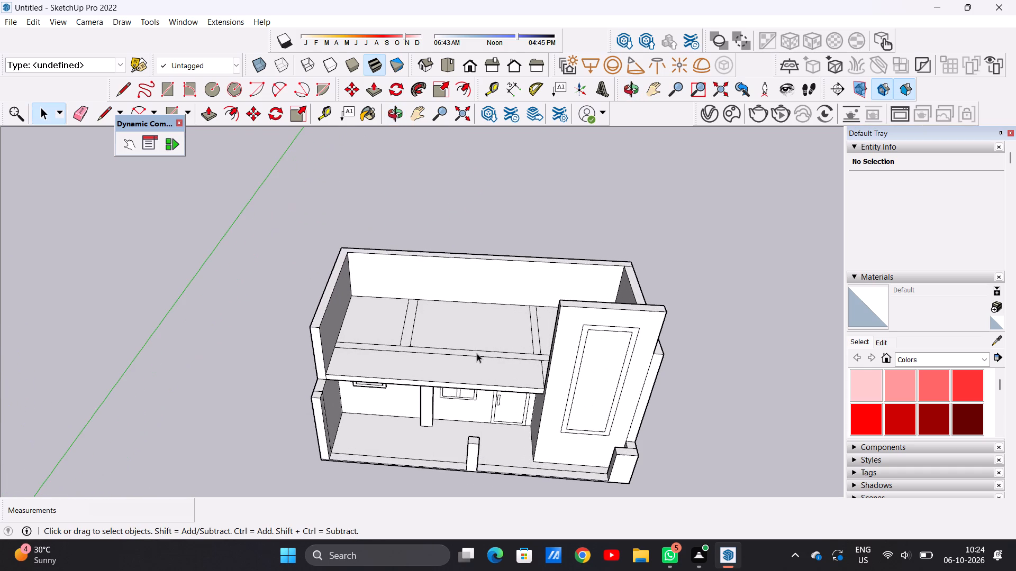
Undo the last crosswise line drawn on the roof slab beside the divider farthest from the tower.
{"action": "key", "text": "p"}
{"action": "scroll", "coordinate": [414, 307], "scroll_direction": "up", "scroll_amount": 6}
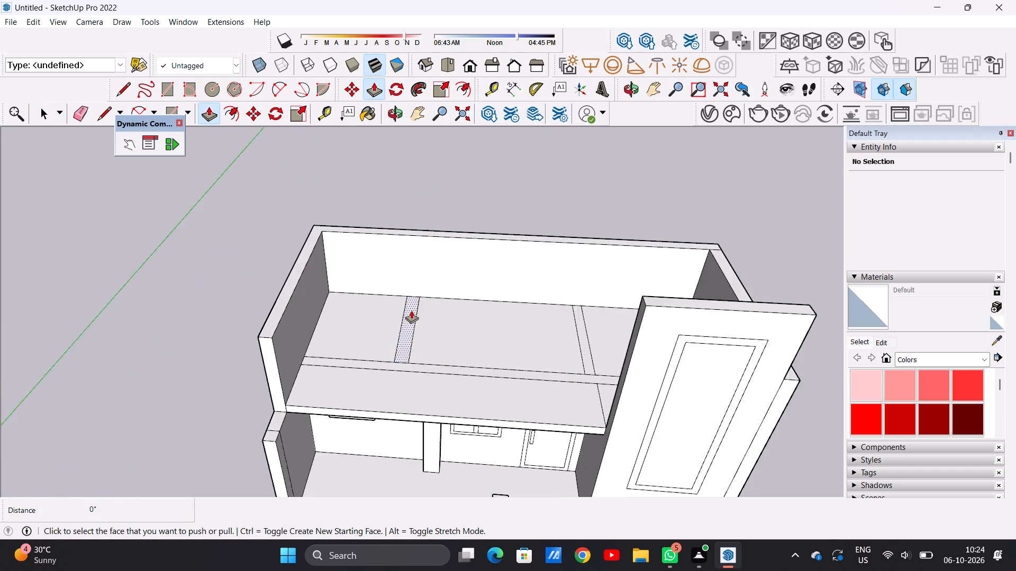
{"action": "scroll", "coordinate": [411, 310], "scroll_direction": "up", "scroll_amount": 3}
{"action": "key", "text": "space"}
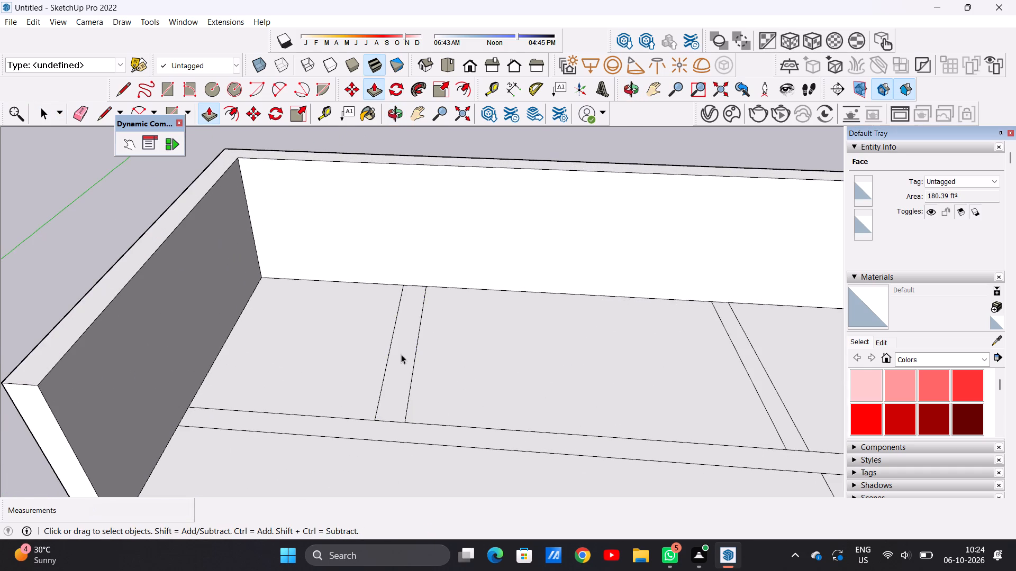
{"action": "key", "text": "z"}
{"action": "key", "text": "space"}
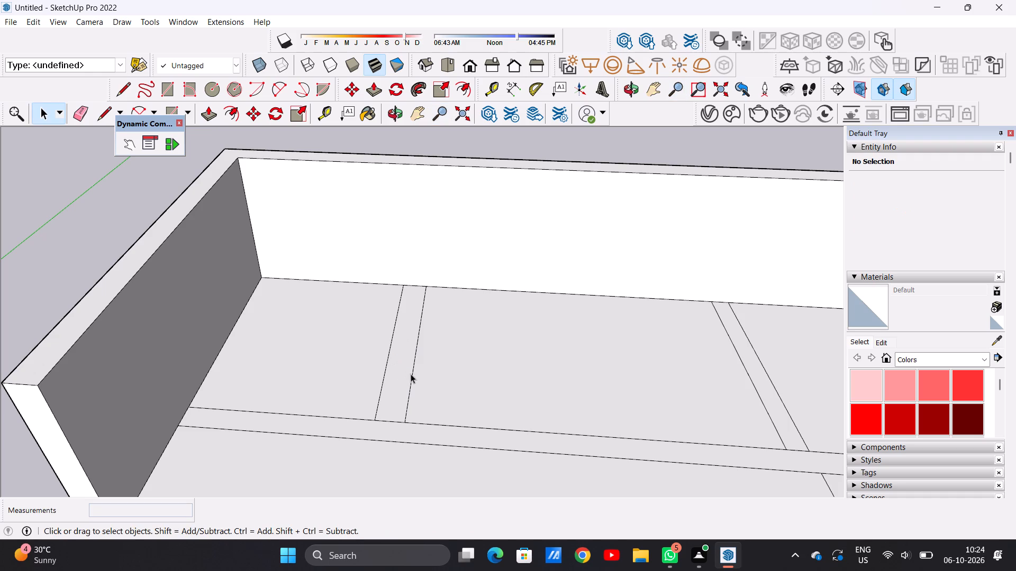
{"action": "key", "text": "ctrl+z"}
Draw a crosswise line about 37' 10" long from the lengthwise strip to the rear wall, forming a narrower strip beside the existing divider.
{"action": "middle_click_drag", "start_coordinate": [379, 390], "coordinate": [382, 402]}
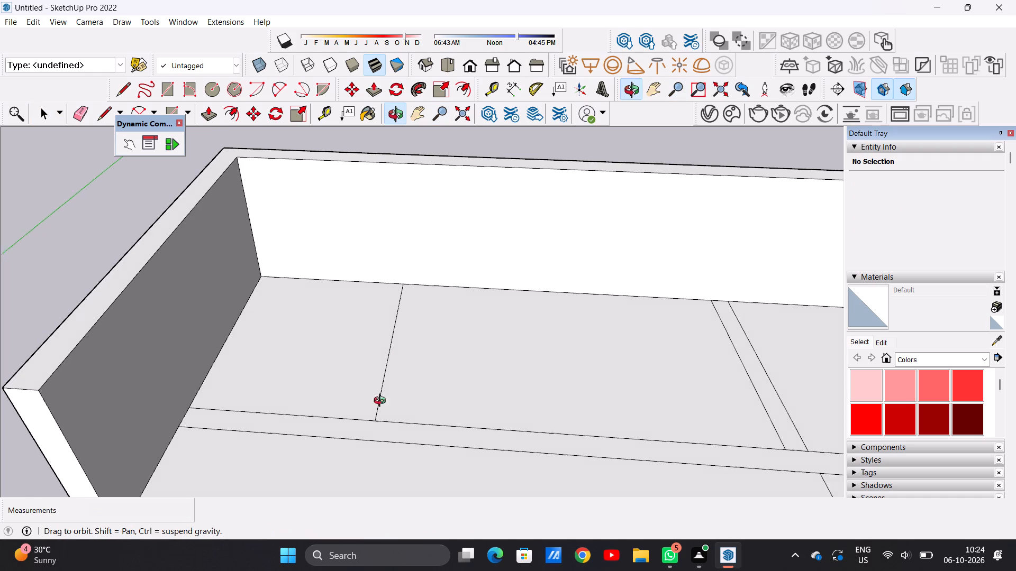
{"action": "middle_click_drag", "start_coordinate": [382, 402], "coordinate": [407, 502]}
{"action": "key", "text": "l"}
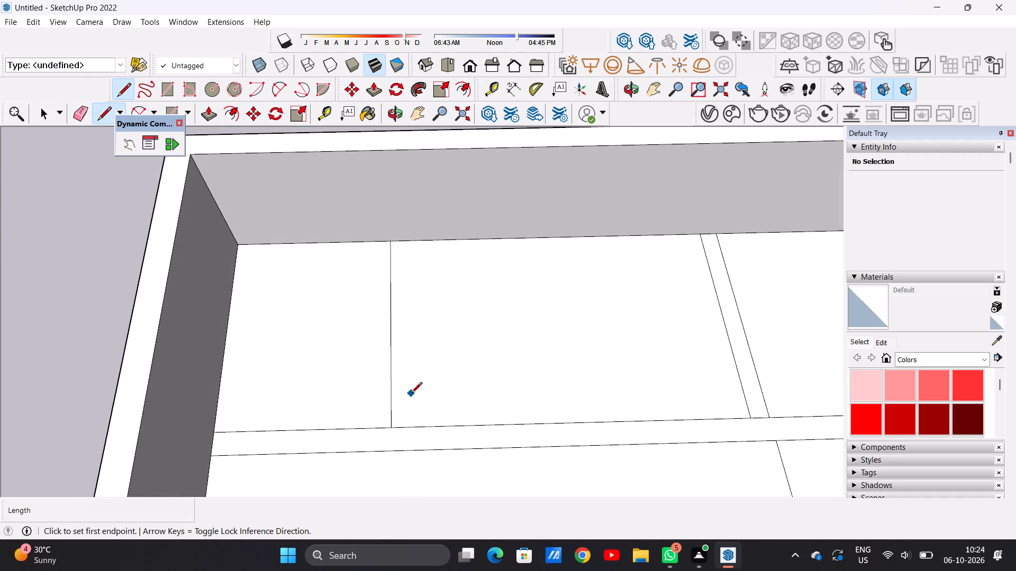
{"action": "left_click", "coordinate": [410, 425]}
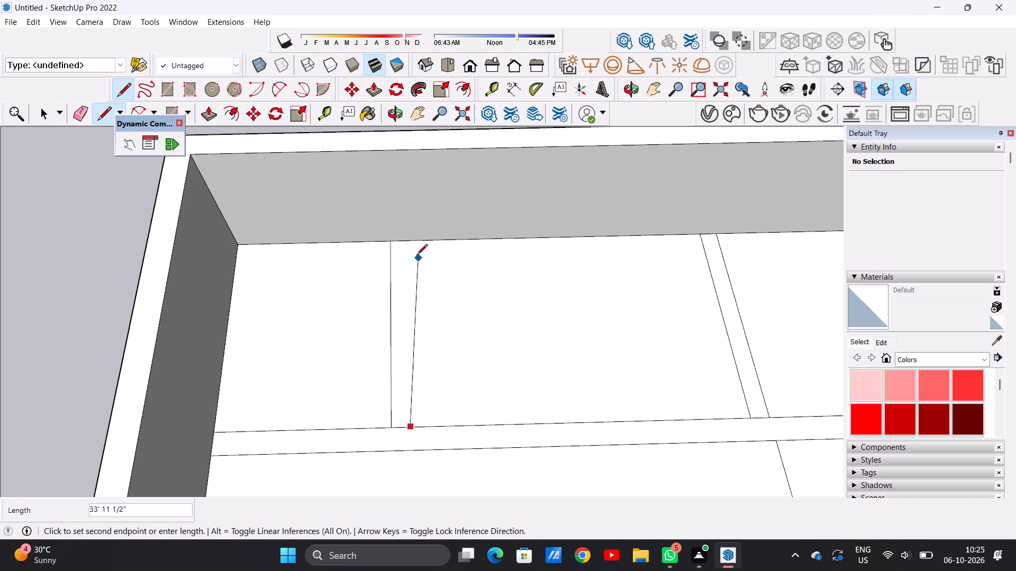
{"action": "left_click", "coordinate": [409, 242]}
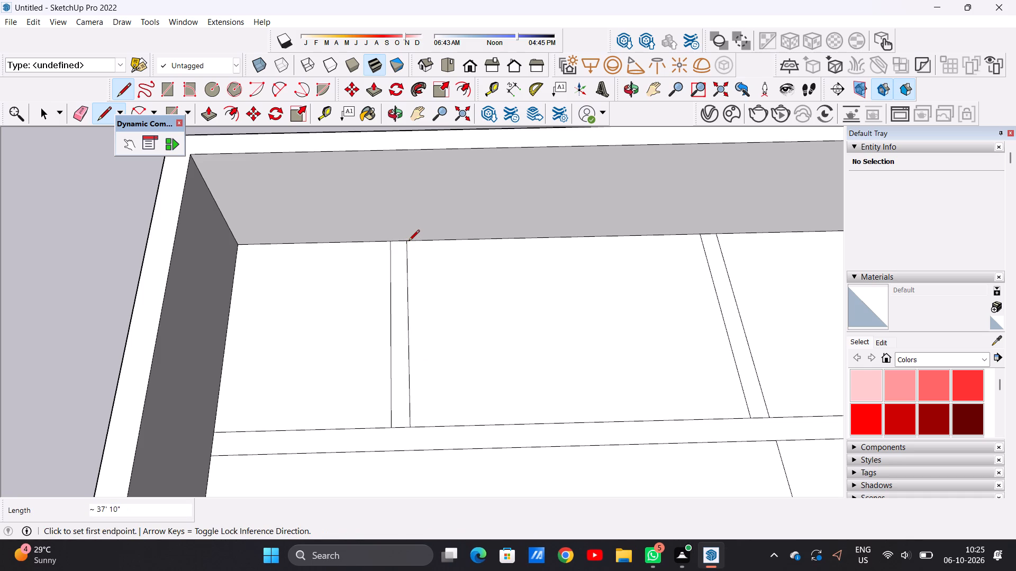
{"action": "key", "text": "space"}
Push/Pull the narrow crosswise strip up 26' 7 3/4" to the rear wall's top to form a partition wall.
{"action": "type", "text": "P"}
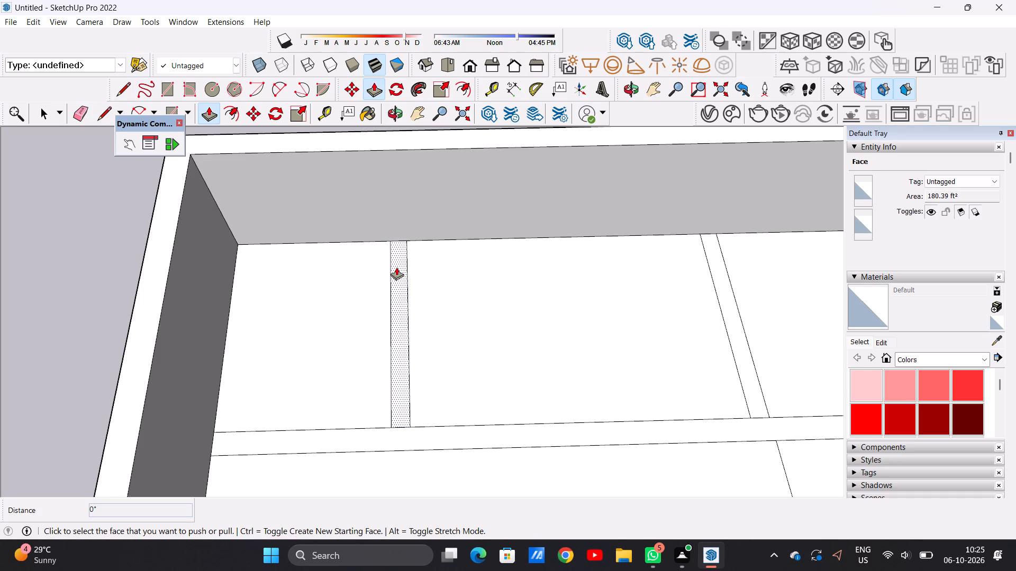
{"action": "left_click", "coordinate": [396, 267]}
{"action": "scroll", "coordinate": [403, 238], "scroll_direction": "down", "scroll_amount": 12}
{"action": "scroll", "coordinate": [402, 205], "scroll_direction": "up", "scroll_amount": 6}
{"action": "middle_click_drag", "start_coordinate": [410, 217], "coordinate": [229, 224]}
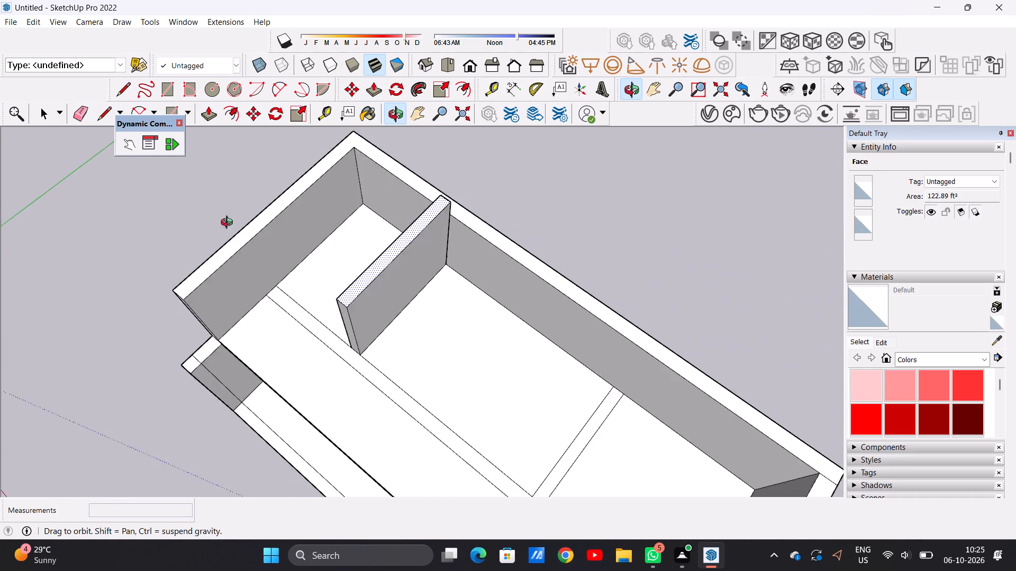
{"action": "middle_click_drag", "start_coordinate": [229, 224], "coordinate": [210, 225]}
{"action": "scroll", "coordinate": [455, 215], "scroll_direction": "up", "scroll_amount": 12}
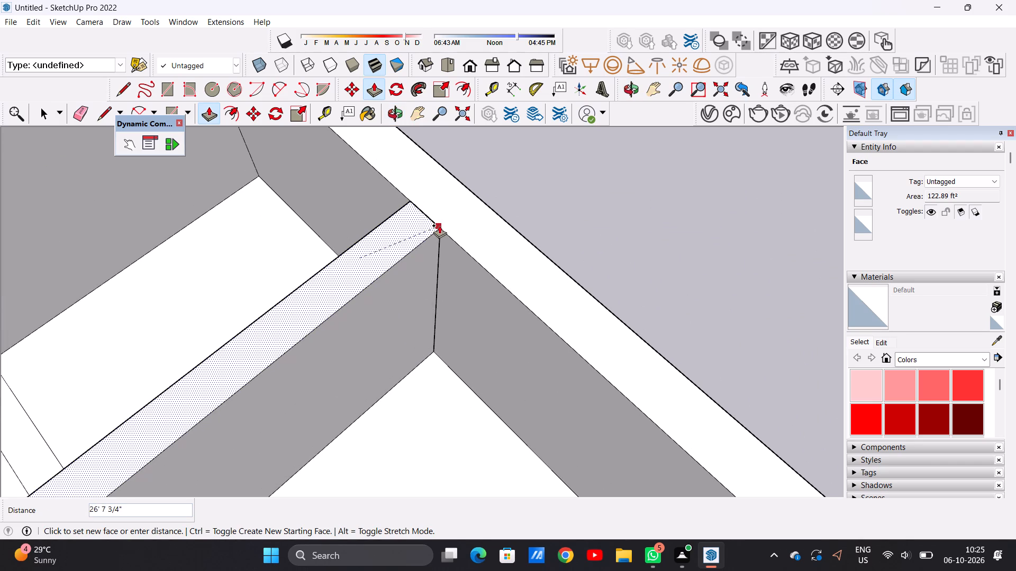
{"action": "left_click", "coordinate": [439, 225]}
{"action": "key", "text": "space"}
Examine the new upper-floor partition together with the front elevation.
{"action": "scroll", "coordinate": [413, 328], "scroll_direction": "down", "scroll_amount": 14}
{"action": "middle_click_drag", "start_coordinate": [372, 371], "coordinate": [485, 238]}
{"action": "scroll", "coordinate": [403, 349], "scroll_direction": "down", "scroll_amount": 4}
{"action": "middle_click_drag", "start_coordinate": [433, 343], "coordinate": [510, 242]}
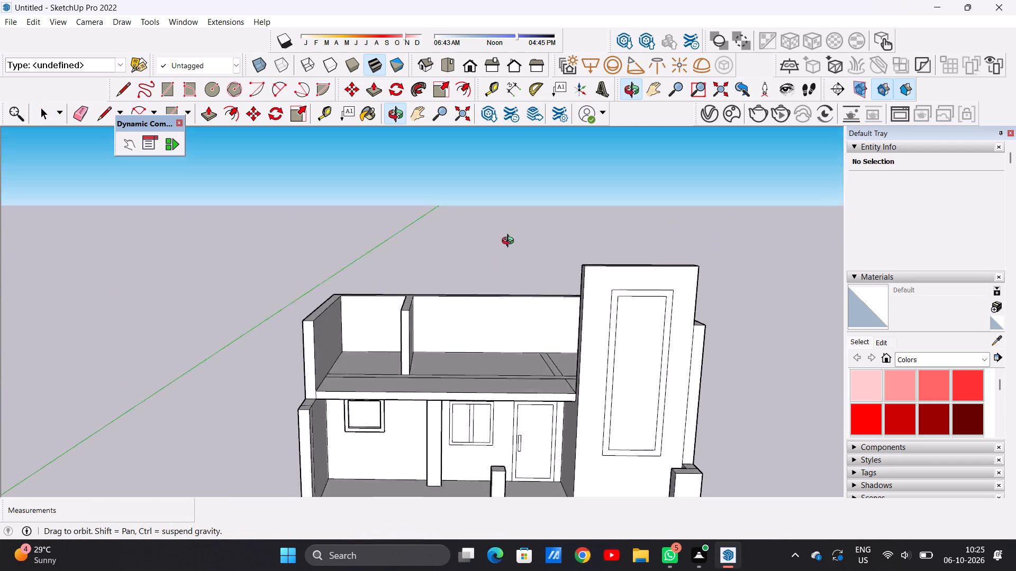
{"action": "middle_click_drag", "start_coordinate": [510, 242], "coordinate": [525, 216]}
{"action": "scroll", "coordinate": [393, 342], "scroll_direction": "up", "scroll_amount": 7}
{"action": "scroll", "coordinate": [376, 354], "scroll_direction": "down", "scroll_amount": 3}
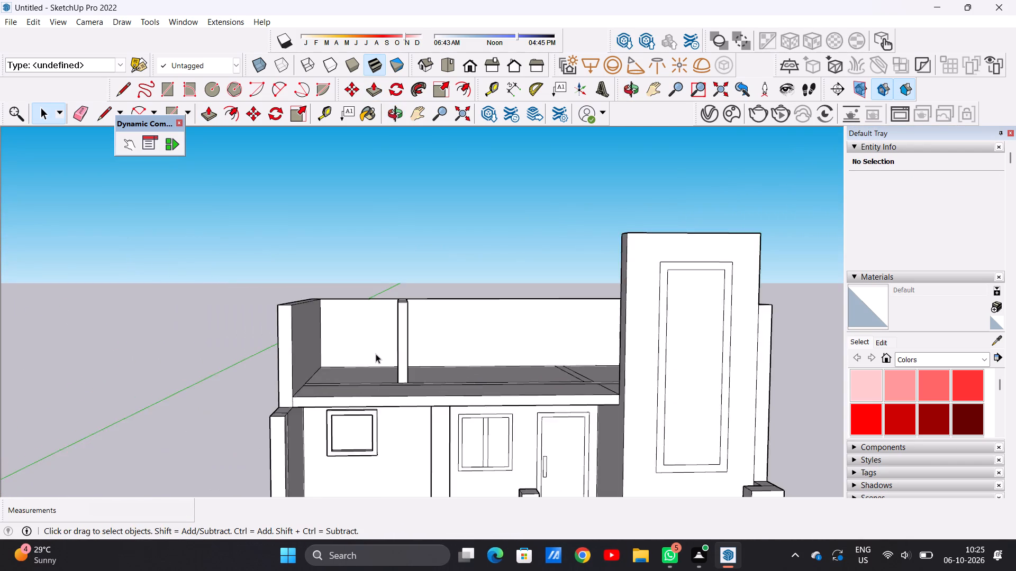
Push/Pull the lengthwise strip on the roof slab up 26' 7 3/4", level with the surrounding upper walls.
{"action": "scroll", "coordinate": [376, 354], "scroll_direction": "down", "scroll_amount": 6}
{"action": "middle_click_drag", "start_coordinate": [384, 347], "coordinate": [382, 469]}
{"action": "scroll", "coordinate": [389, 399], "scroll_direction": "up", "scroll_amount": 5}
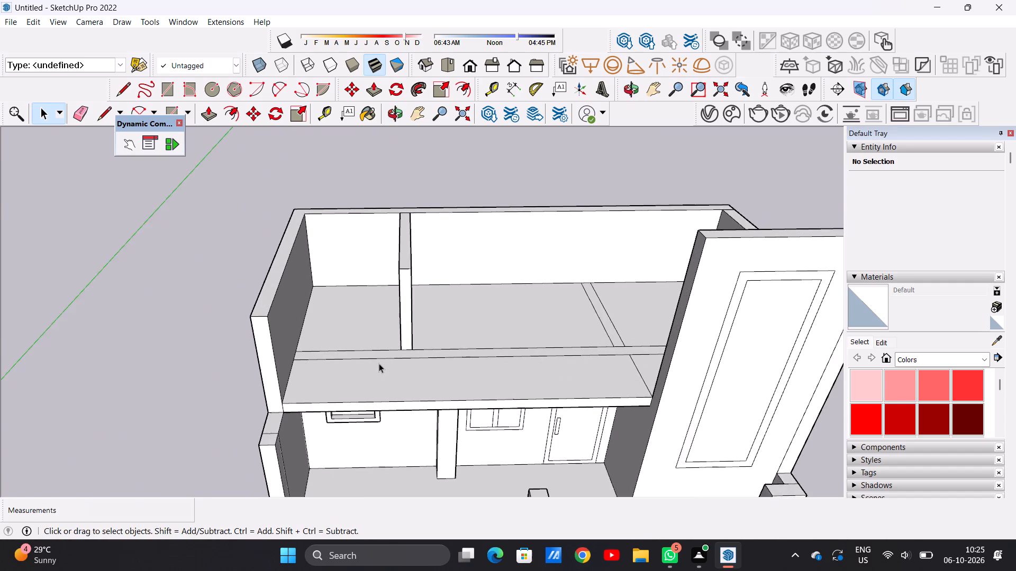
{"action": "scroll", "coordinate": [379, 363], "scroll_direction": "up", "scroll_amount": 1}
{"action": "key", "text": "p"}
{"action": "middle_click_drag", "start_coordinate": [385, 356], "coordinate": [377, 416]}
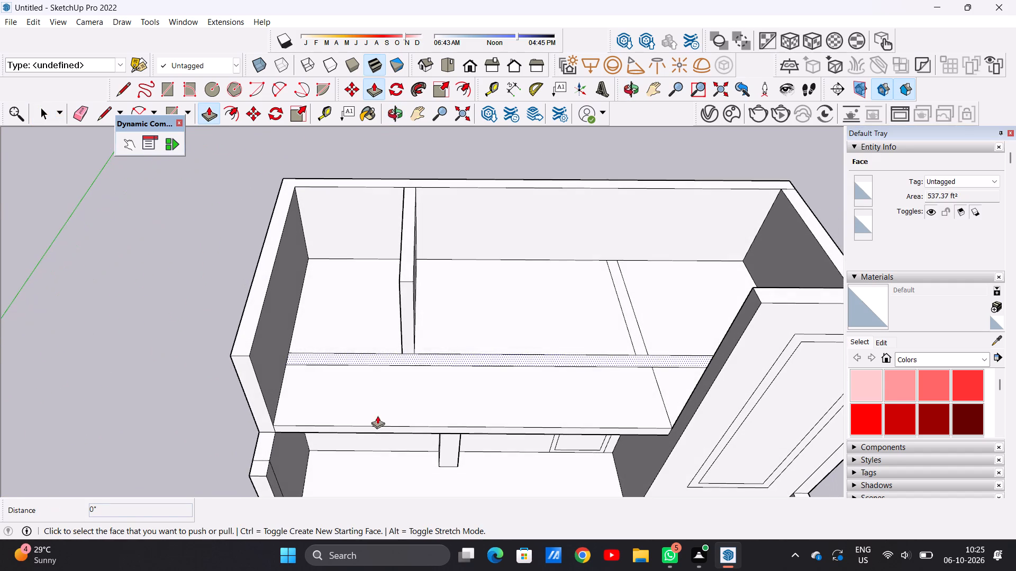
{"action": "scroll", "coordinate": [398, 348], "scroll_direction": "up", "scroll_amount": 6}
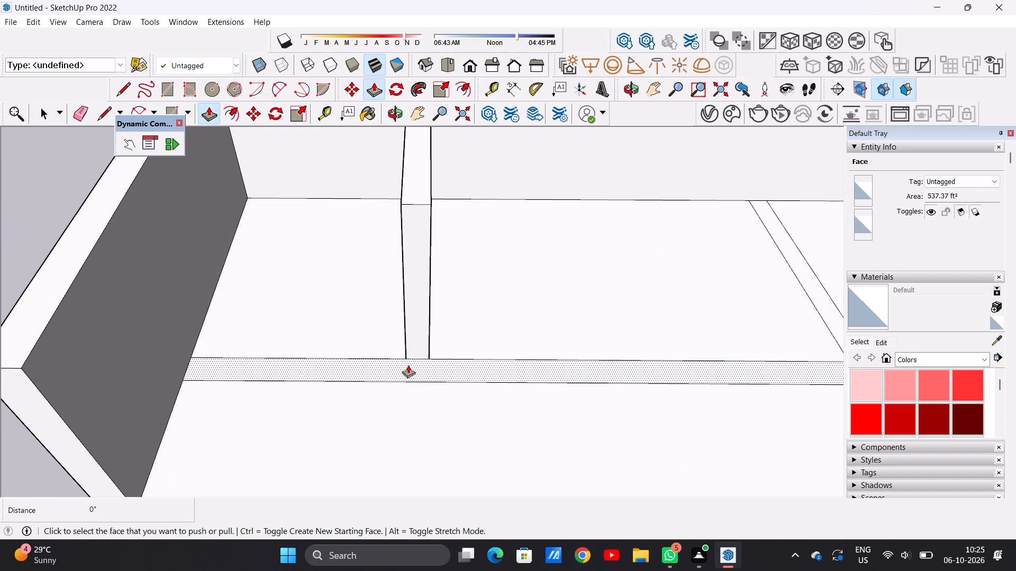
{"action": "left_click", "coordinate": [408, 365]}
{"action": "scroll", "coordinate": [436, 287], "scroll_direction": "down", "scroll_amount": 13}
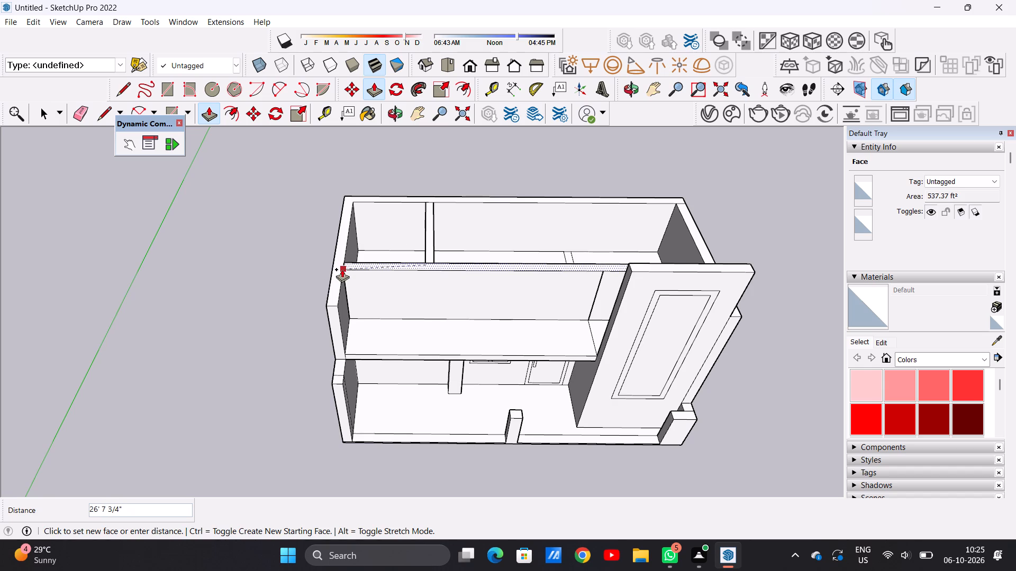
{"action": "left_click", "coordinate": [334, 304]}
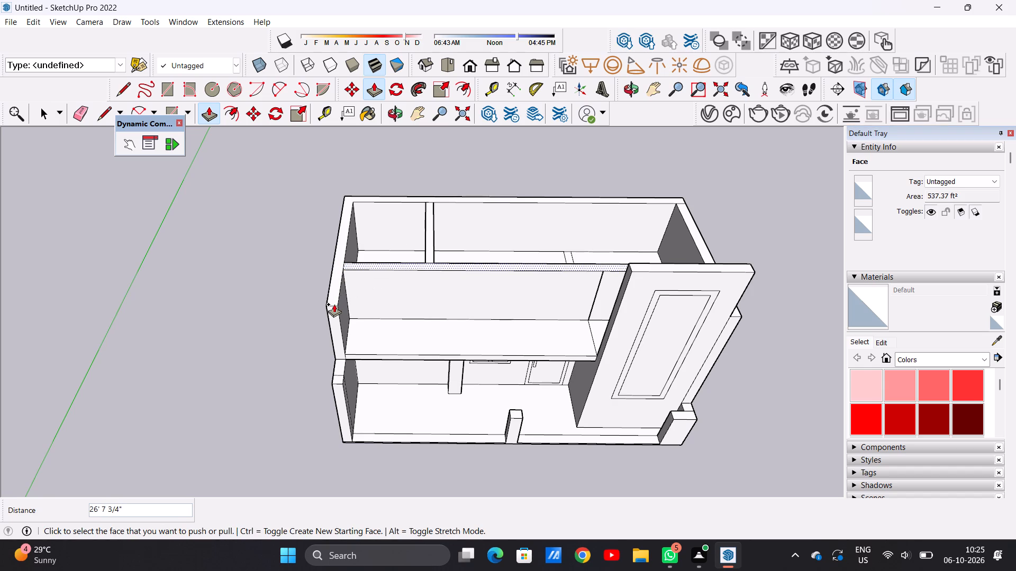
{"action": "key", "text": "space"}
Push/Pull the joined top face of the rear wall and the end wall away from the tower up about 10'.
{"action": "middle_click_drag", "start_coordinate": [412, 328], "coordinate": [405, 168]}
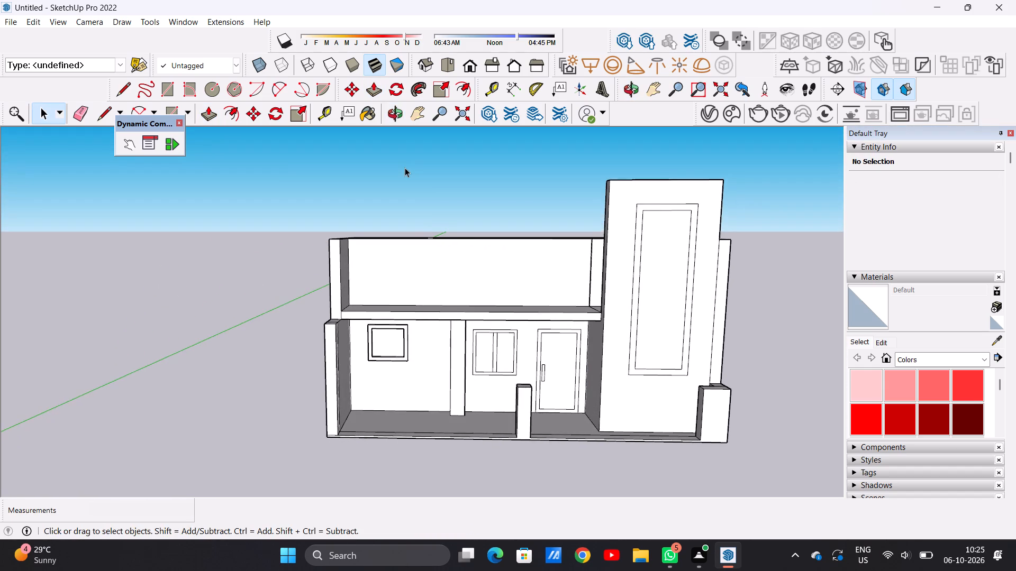
{"action": "scroll", "coordinate": [522, 278], "scroll_direction": "up", "scroll_amount": 5}
{"action": "scroll", "coordinate": [513, 288], "scroll_direction": "down", "scroll_amount": 9}
{"action": "middle_click_drag", "start_coordinate": [452, 279], "coordinate": [516, 413]}
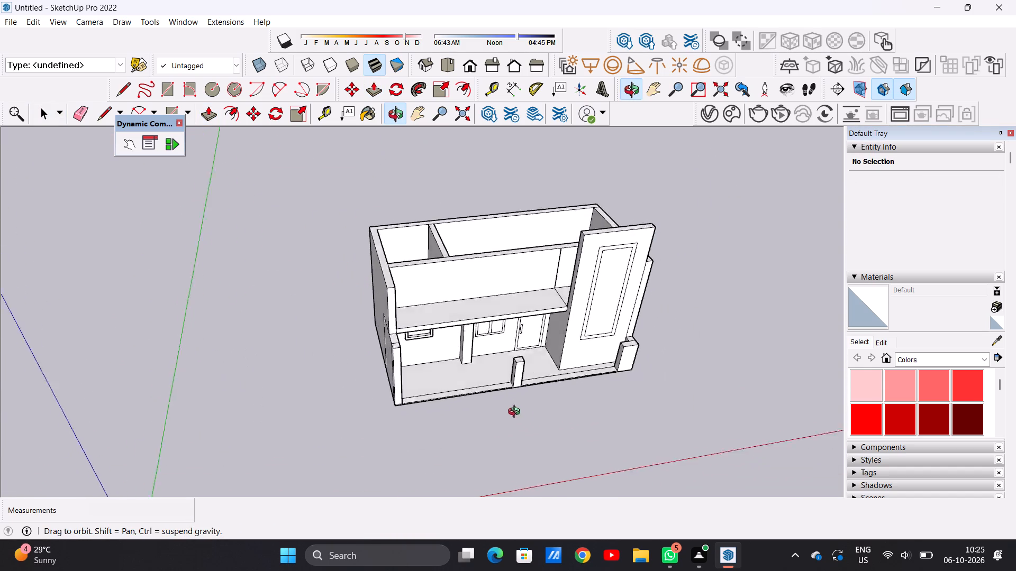
{"action": "middle_click_drag", "start_coordinate": [516, 413], "coordinate": [533, 446]}
{"action": "middle_click_drag", "start_coordinate": [449, 245], "coordinate": [437, 366]}
{"action": "scroll", "coordinate": [405, 319], "scroll_direction": "up", "scroll_amount": 7}
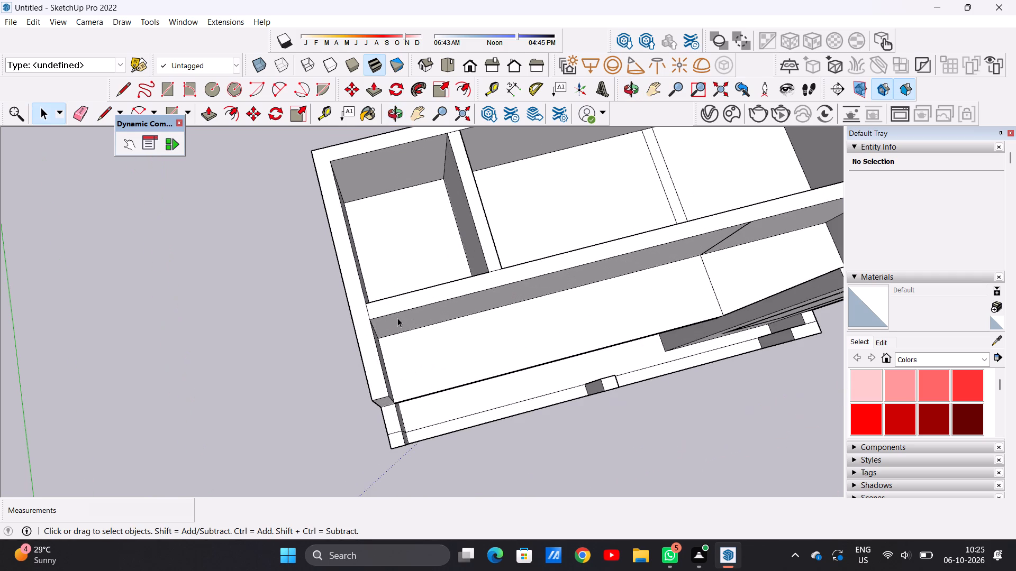
{"action": "key", "text": "p"}
{"action": "left_click", "coordinate": [367, 329]}
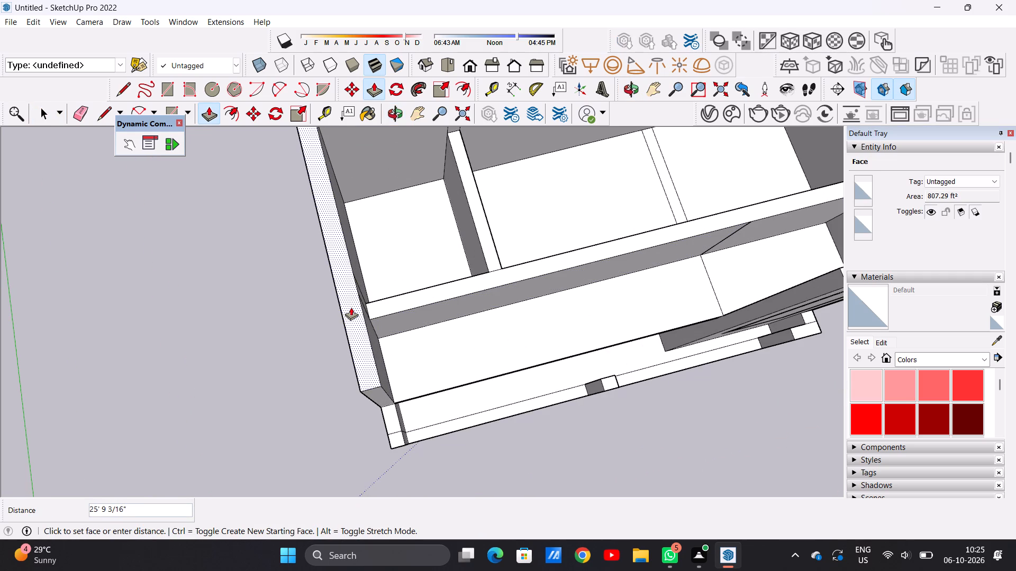
{"action": "middle_click_drag", "start_coordinate": [350, 306], "coordinate": [334, 223]}
{"action": "middle_click_drag", "start_coordinate": [389, 245], "coordinate": [306, 218]}
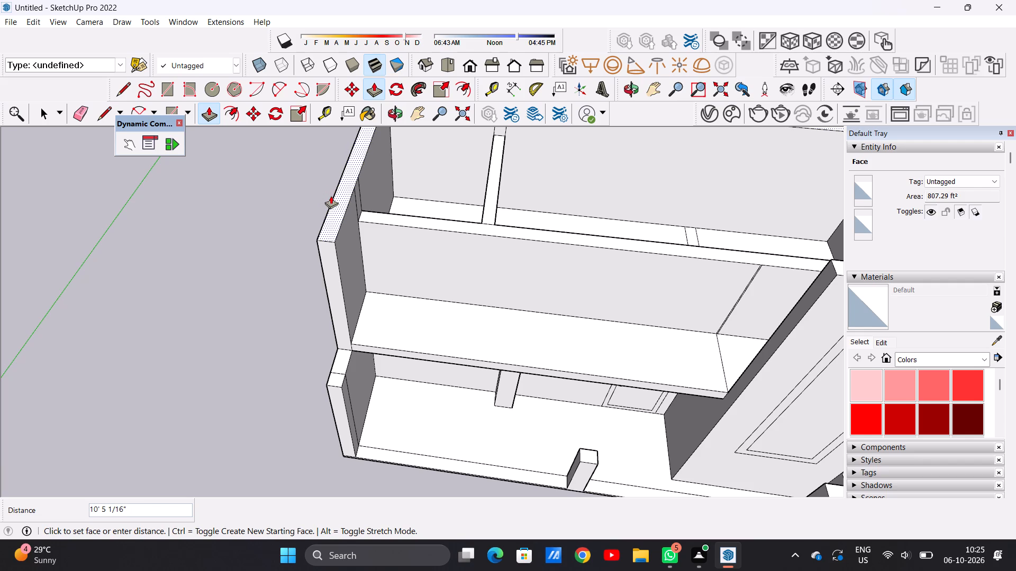
{"action": "left_click", "coordinate": [331, 196]}
{"action": "key", "text": "space"}
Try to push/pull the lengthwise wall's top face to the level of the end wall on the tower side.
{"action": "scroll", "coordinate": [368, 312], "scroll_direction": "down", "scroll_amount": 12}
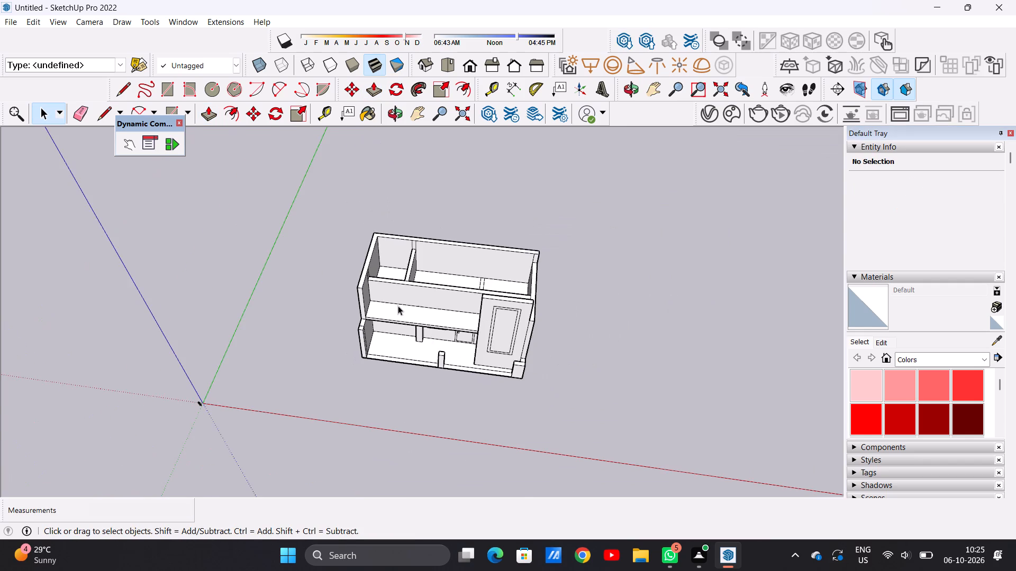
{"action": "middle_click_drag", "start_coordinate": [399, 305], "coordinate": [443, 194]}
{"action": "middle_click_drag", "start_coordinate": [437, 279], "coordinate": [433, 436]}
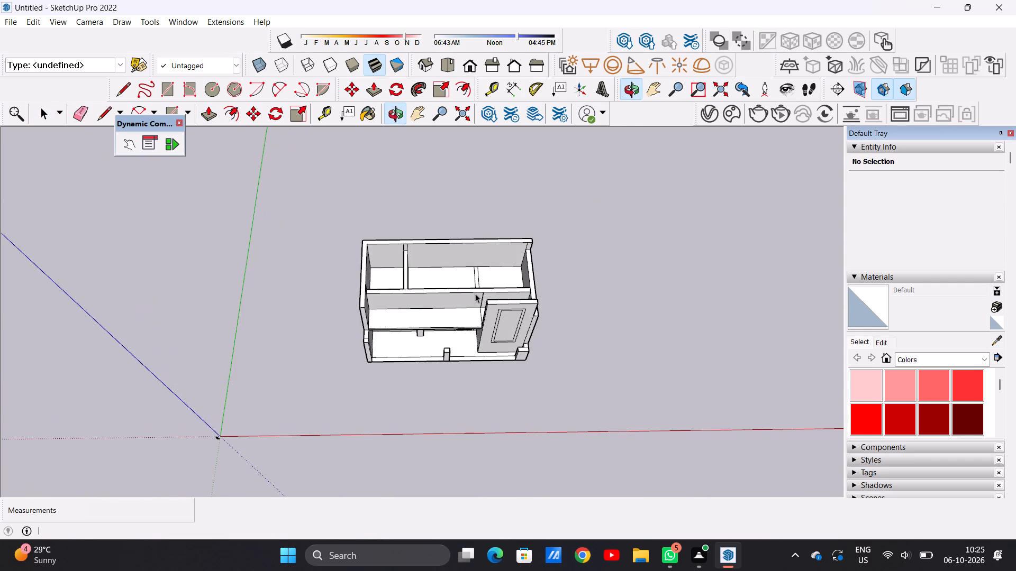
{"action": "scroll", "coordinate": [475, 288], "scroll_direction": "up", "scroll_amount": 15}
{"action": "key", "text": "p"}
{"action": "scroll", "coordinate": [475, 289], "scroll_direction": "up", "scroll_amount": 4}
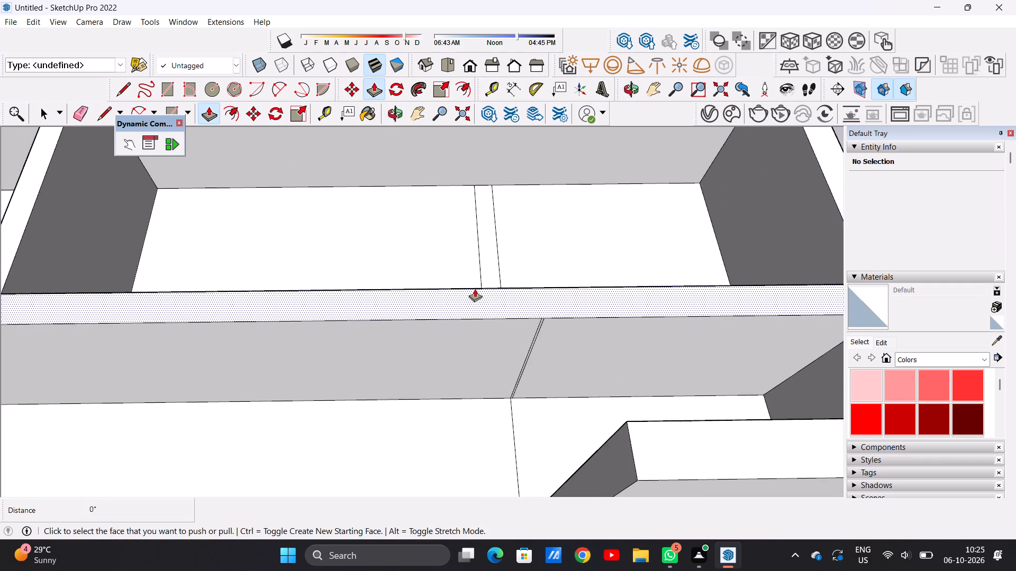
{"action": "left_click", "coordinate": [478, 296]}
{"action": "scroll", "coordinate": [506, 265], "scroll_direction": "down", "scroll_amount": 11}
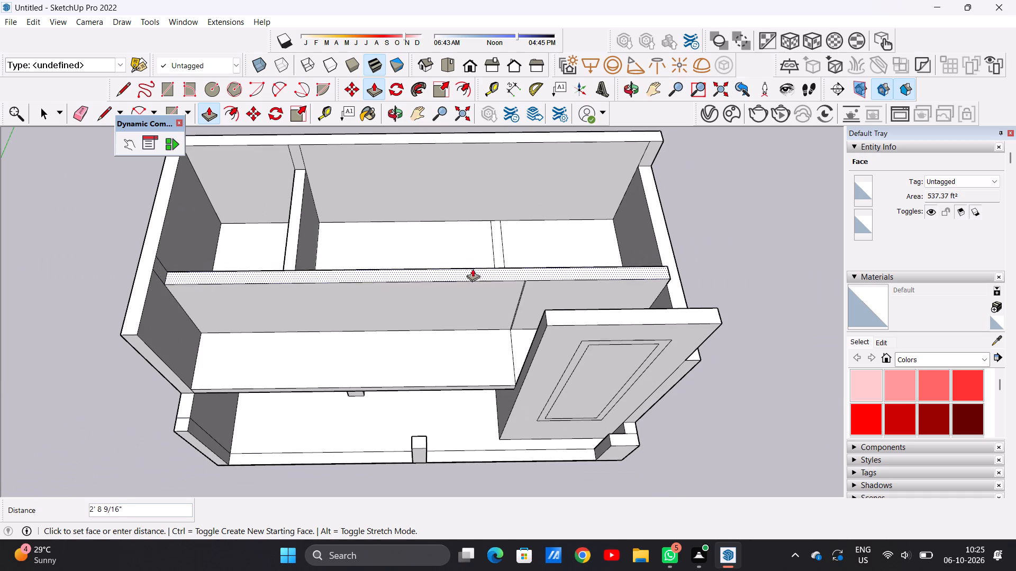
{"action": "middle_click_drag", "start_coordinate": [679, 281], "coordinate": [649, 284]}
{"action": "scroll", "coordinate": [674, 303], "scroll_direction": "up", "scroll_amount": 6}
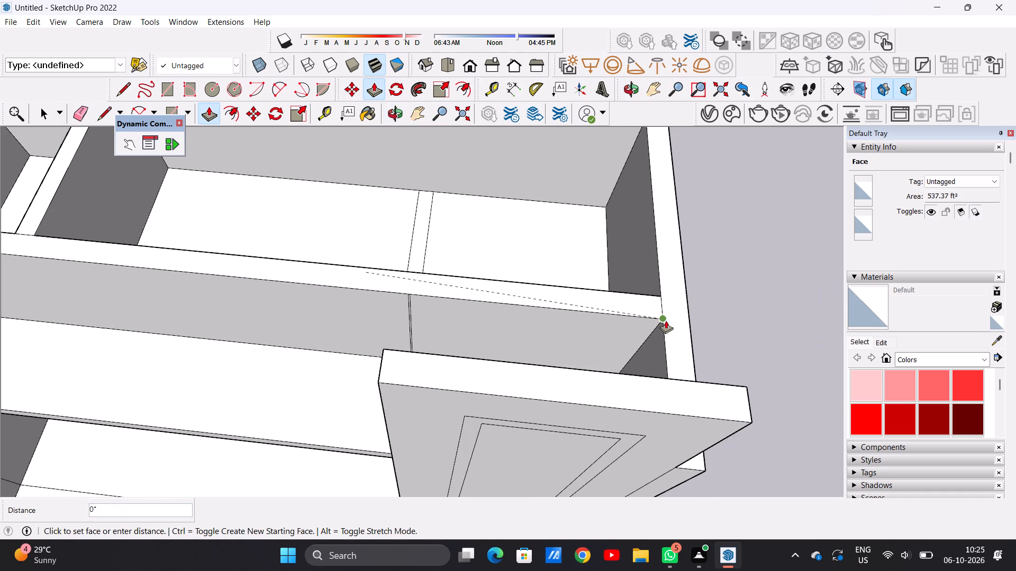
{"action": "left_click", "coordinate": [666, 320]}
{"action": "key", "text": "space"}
Erase the two closely spaced seam lines on the lengthwise wall's front face near the tower.
{"action": "scroll", "coordinate": [644, 345], "scroll_direction": "down", "scroll_amount": 9}
{"action": "middle_click_drag", "start_coordinate": [496, 364], "coordinate": [516, 263]}
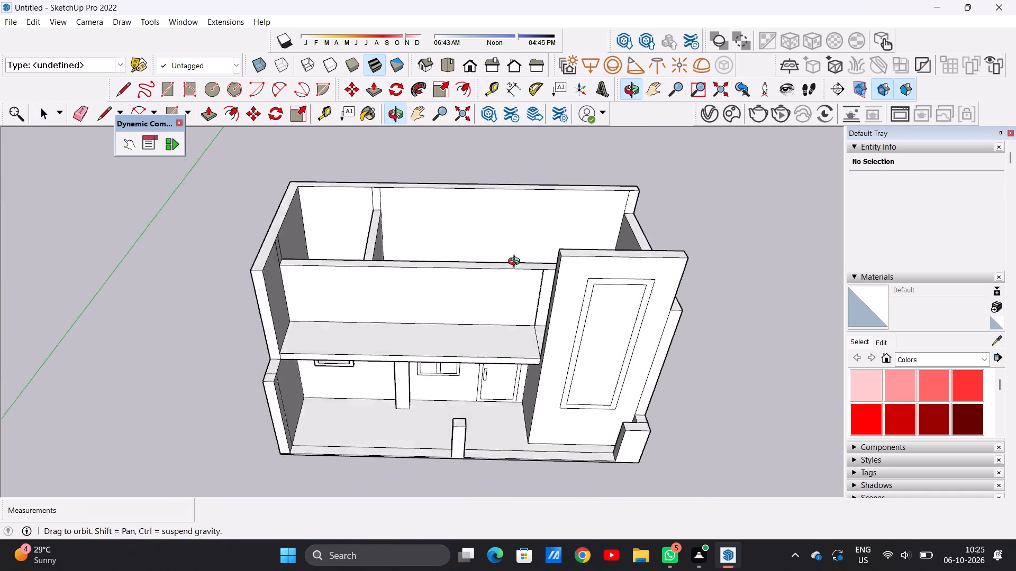
{"action": "middle_click_drag", "start_coordinate": [516, 263], "coordinate": [514, 231]}
{"action": "scroll", "coordinate": [540, 279], "scroll_direction": "up", "scroll_amount": 14}
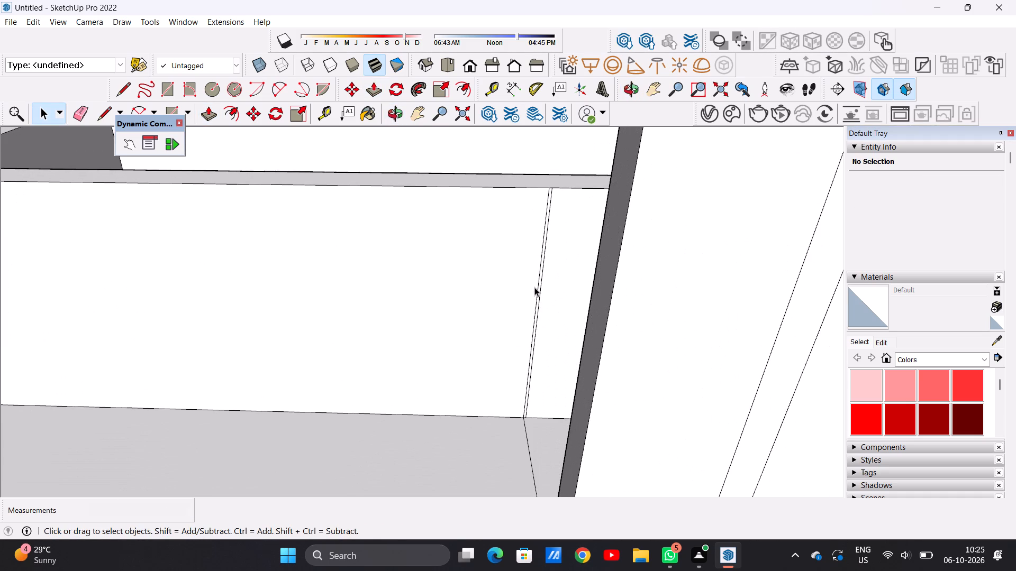
{"action": "key", "text": "p"}
{"action": "scroll", "coordinate": [546, 279], "scroll_direction": "up", "scroll_amount": 5}
{"action": "key", "text": "space"}
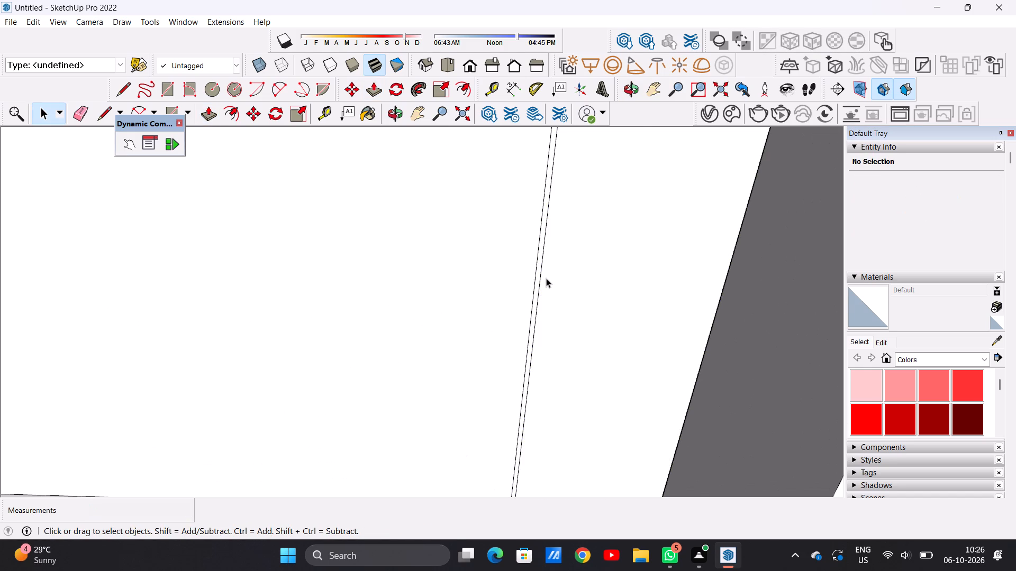
{"action": "key", "text": "e"}
{"action": "left_click_drag", "start_coordinate": [545, 279], "coordinate": [513, 283]}
{"action": "scroll", "coordinate": [555, 331], "scroll_direction": "down", "scroll_amount": 12}
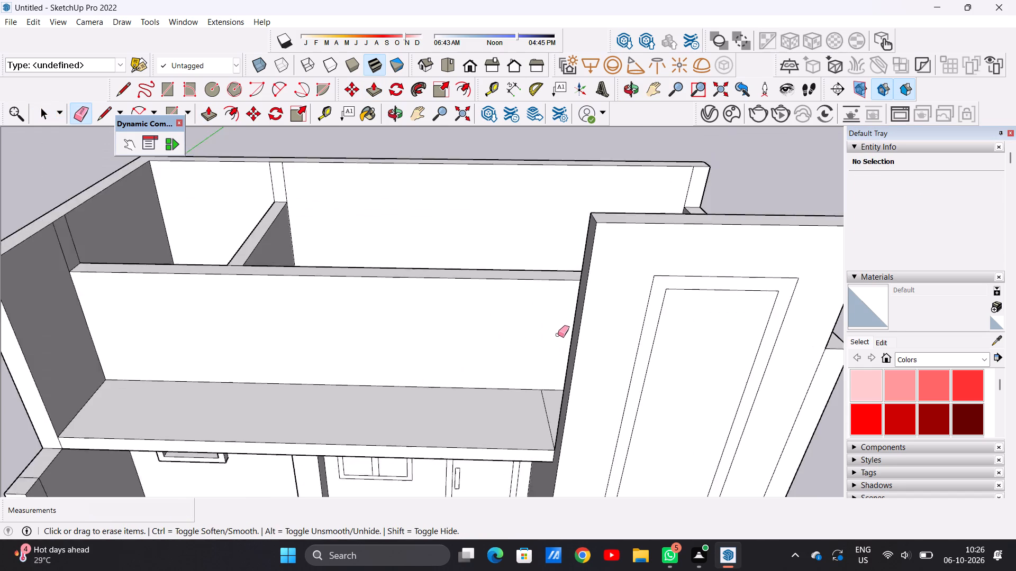
Draw a vertical 26' 7 3/4" line on the lengthwise wall's front face, from the slab seam near the tower to the top edge.
{"action": "scroll", "coordinate": [558, 335], "scroll_direction": "down", "scroll_amount": 9}
{"action": "middle_click_drag", "start_coordinate": [510, 352], "coordinate": [509, 386]}
{"action": "scroll", "coordinate": [555, 365], "scroll_direction": "up", "scroll_amount": 12}
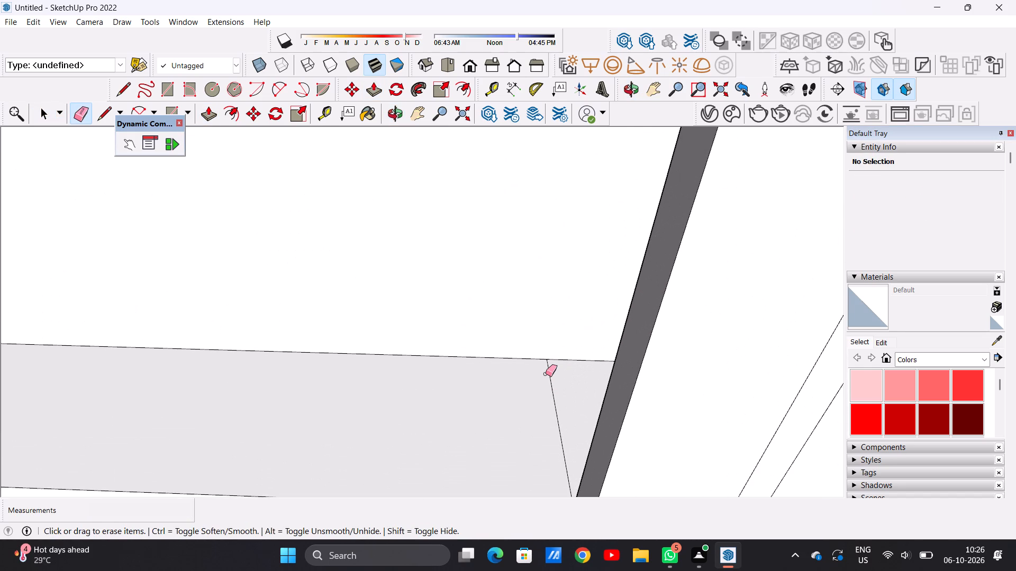
{"action": "key", "text": "l"}
{"action": "scroll", "coordinate": [553, 367], "scroll_direction": "up", "scroll_amount": 6}
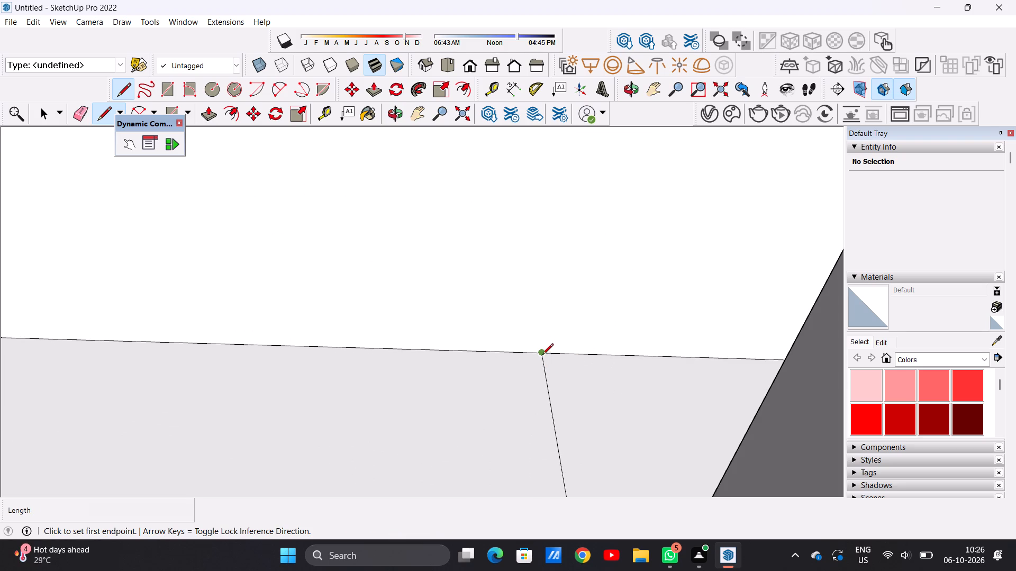
{"action": "left_click", "coordinate": [542, 354]}
{"action": "scroll", "coordinate": [555, 267], "scroll_direction": "down", "scroll_amount": 20}
{"action": "scroll", "coordinate": [555, 267], "scroll_direction": "down", "scroll_amount": 1}
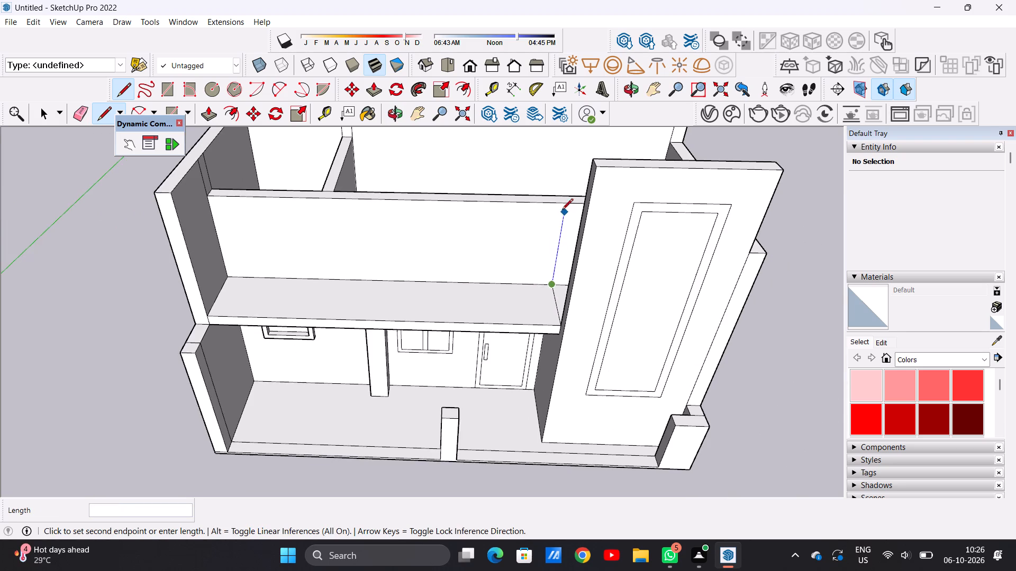
{"action": "scroll", "coordinate": [564, 206], "scroll_direction": "up", "scroll_amount": 5}
{"action": "left_click", "coordinate": [565, 204]}
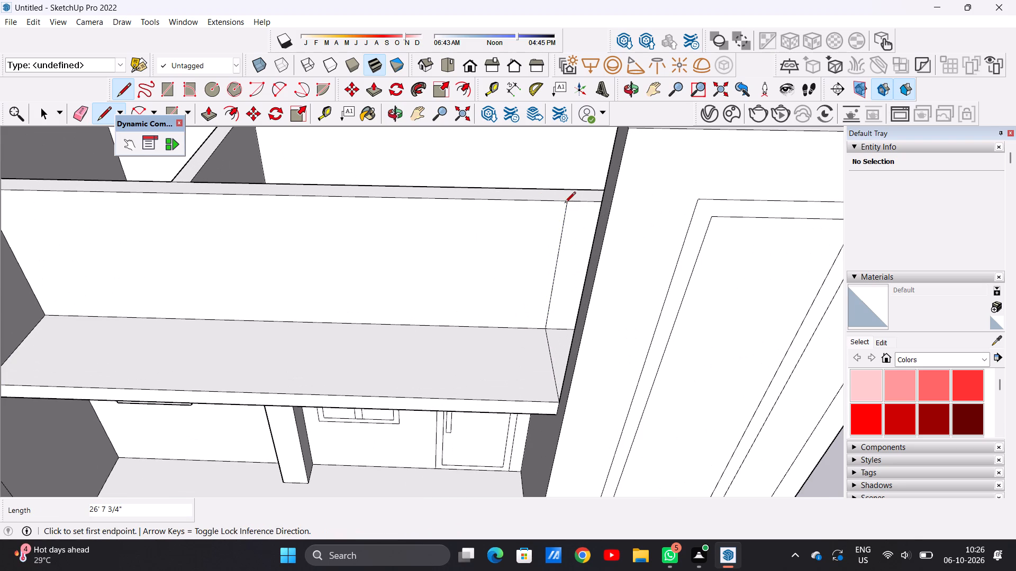
{"action": "key", "text": "space"}
Examine the upper floor's wall heights from the front and from above.
{"action": "scroll", "coordinate": [527, 346], "scroll_direction": "down", "scroll_amount": 20}
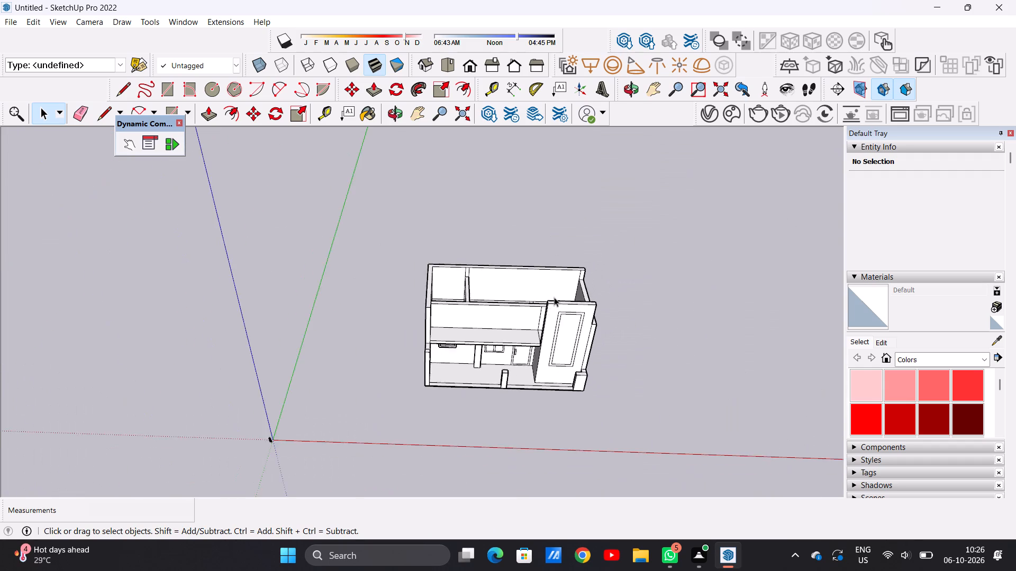
{"action": "scroll", "coordinate": [554, 297], "scroll_direction": "down", "scroll_amount": 2}
{"action": "middle_click_drag", "start_coordinate": [509, 370], "coordinate": [493, 215]}
{"action": "scroll", "coordinate": [524, 316], "scroll_direction": "up", "scroll_amount": 11}
{"action": "middle_click_drag", "start_coordinate": [477, 289], "coordinate": [516, 439]}
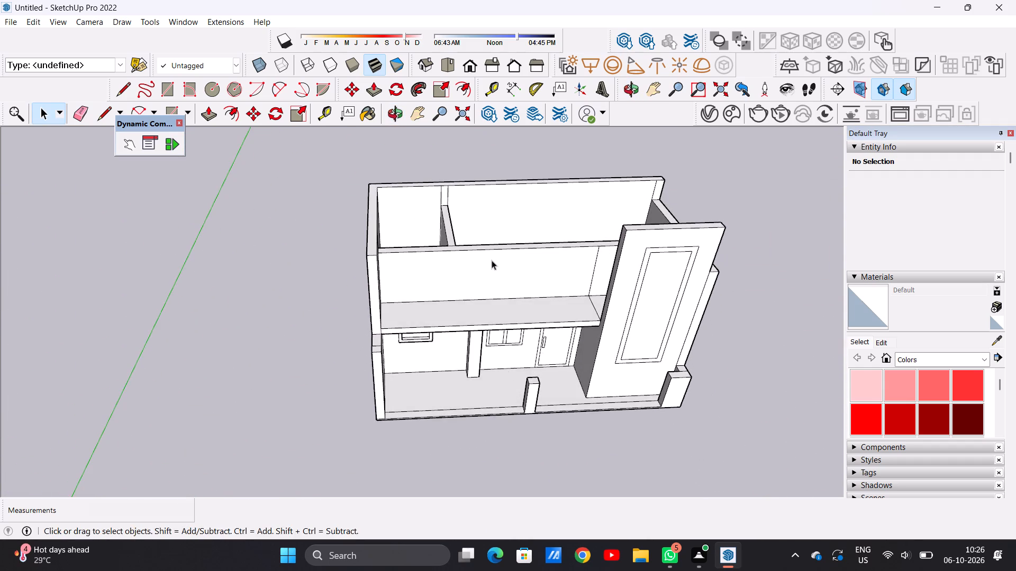
{"action": "middle_click_drag", "start_coordinate": [478, 274], "coordinate": [461, 365]}
{"action": "scroll", "coordinate": [463, 335], "scroll_direction": "down", "scroll_amount": 3}
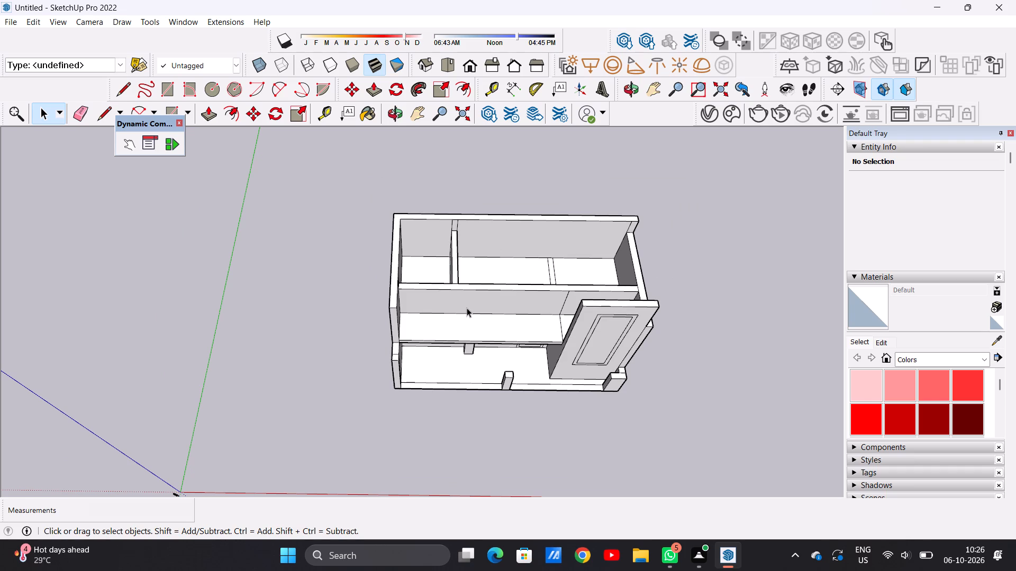
{"action": "middle_click_drag", "start_coordinate": [465, 312], "coordinate": [473, 221]}
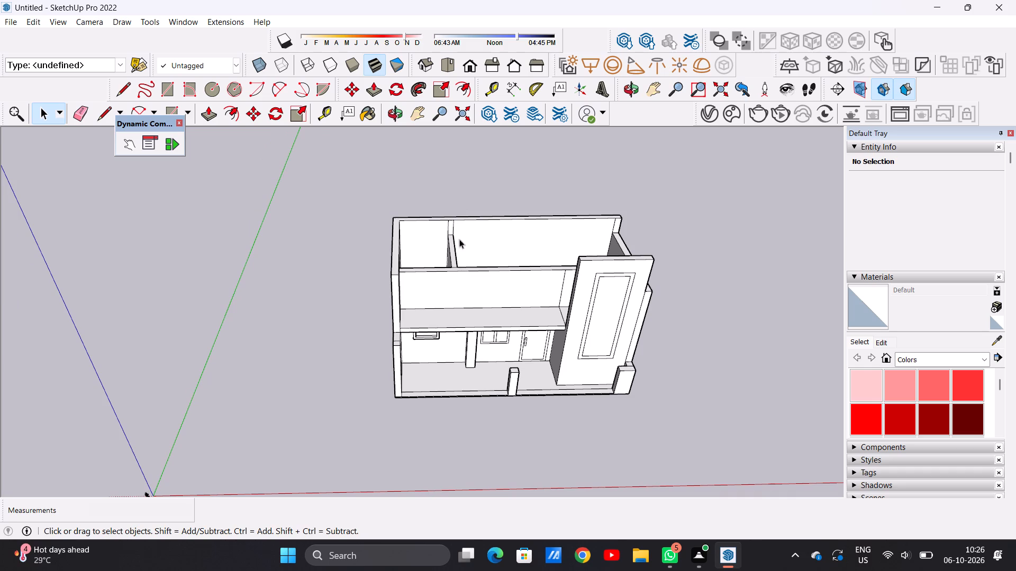
{"action": "middle_click_drag", "start_coordinate": [467, 296], "coordinate": [461, 195]}
{"action": "scroll", "coordinate": [456, 296], "scroll_direction": "up", "scroll_amount": 6}
{"action": "middle_click_drag", "start_coordinate": [452, 302], "coordinate": [447, 275]}
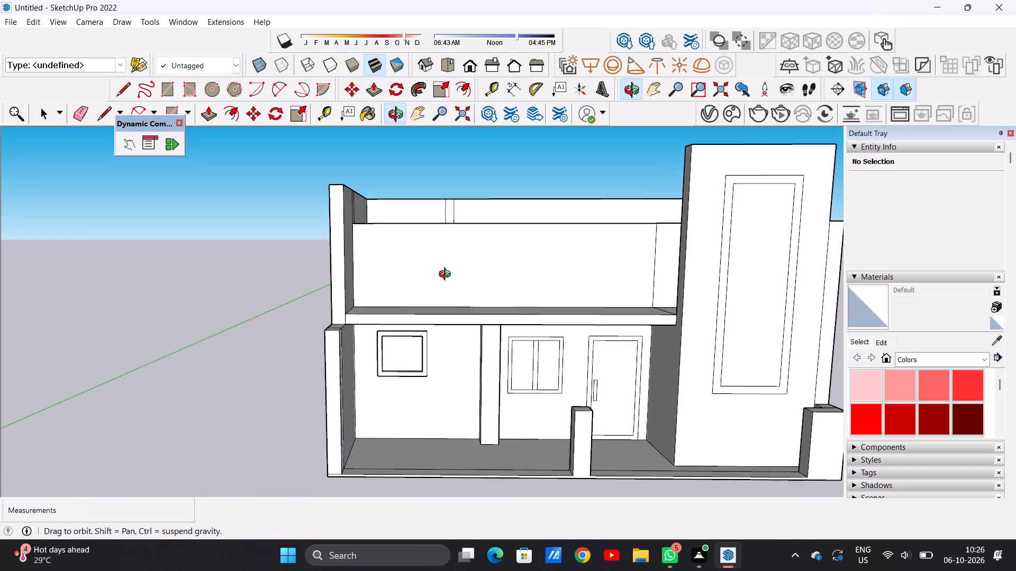
{"action": "middle_click_drag", "start_coordinate": [447, 275], "coordinate": [450, 242]}
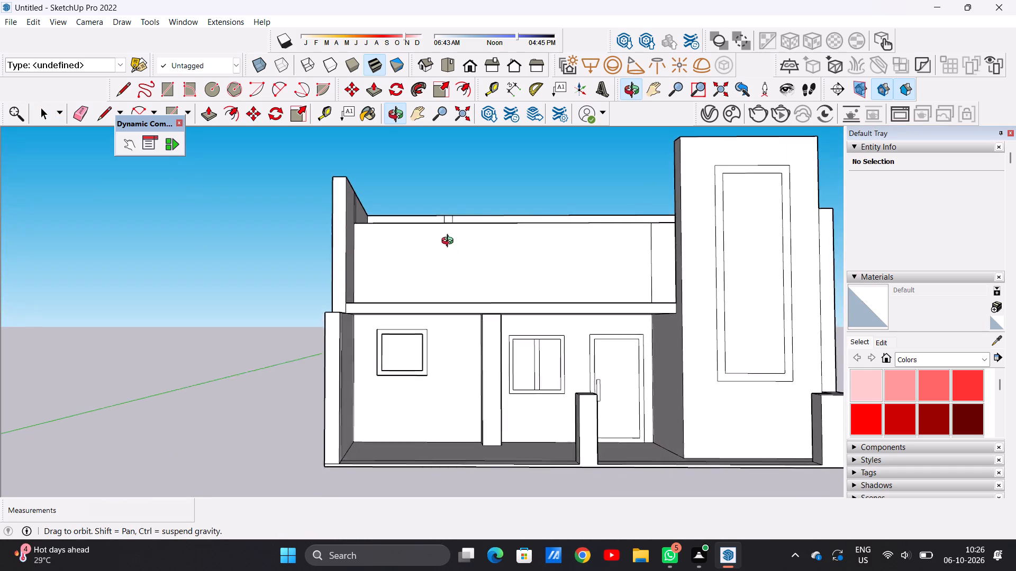
{"action": "middle_click_drag", "start_coordinate": [450, 242], "coordinate": [450, 242]}
{"action": "scroll", "coordinate": [420, 223], "scroll_direction": "up", "scroll_amount": 7}
{"action": "scroll", "coordinate": [396, 308], "scroll_direction": "down", "scroll_amount": 5}
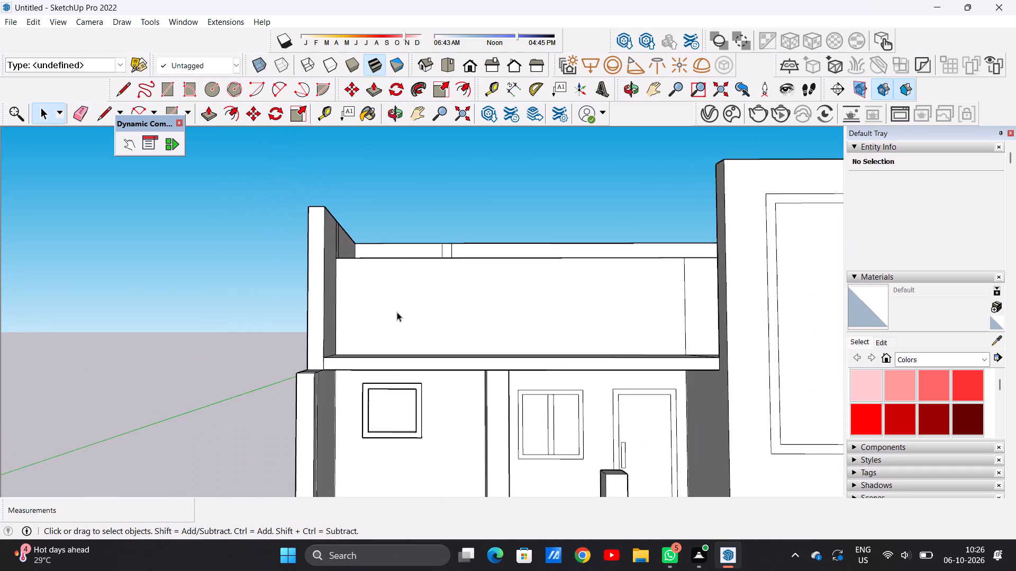
{"action": "scroll", "coordinate": [397, 312], "scroll_direction": "down", "scroll_amount": 3}
{"action": "middle_click_drag", "start_coordinate": [402, 272], "coordinate": [391, 456]}
{"action": "middle_click_drag", "start_coordinate": [409, 312], "coordinate": [402, 401]}
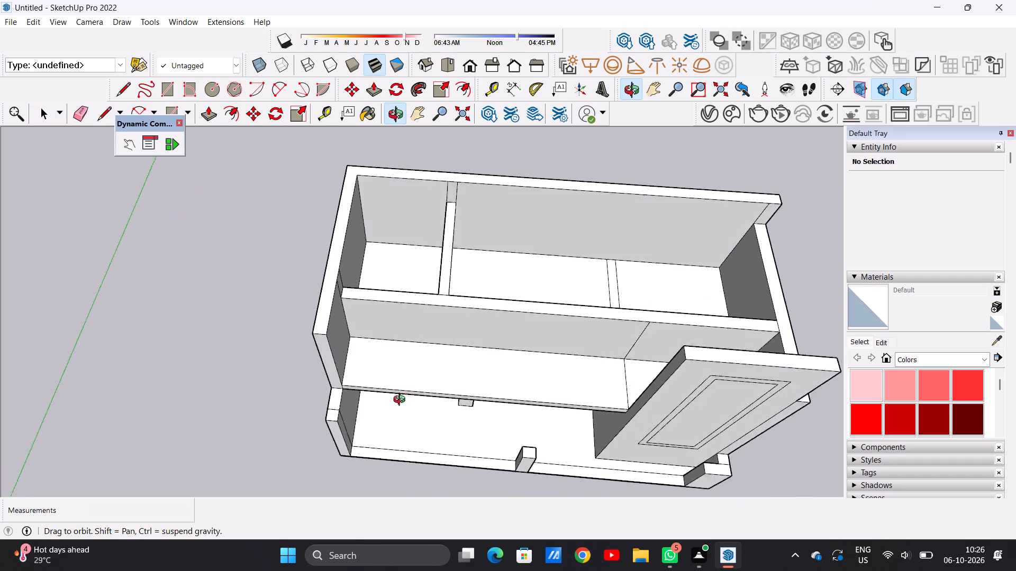
{"action": "middle_click_drag", "start_coordinate": [402, 401], "coordinate": [402, 421]}
Push/Pull the lengthwise wall's top face up 10' 5 1/16", level with the end wall away from the tower.
{"action": "scroll", "coordinate": [394, 293], "scroll_direction": "up", "scroll_amount": 5}
{"action": "middle_click_drag", "start_coordinate": [380, 381], "coordinate": [368, 259]}
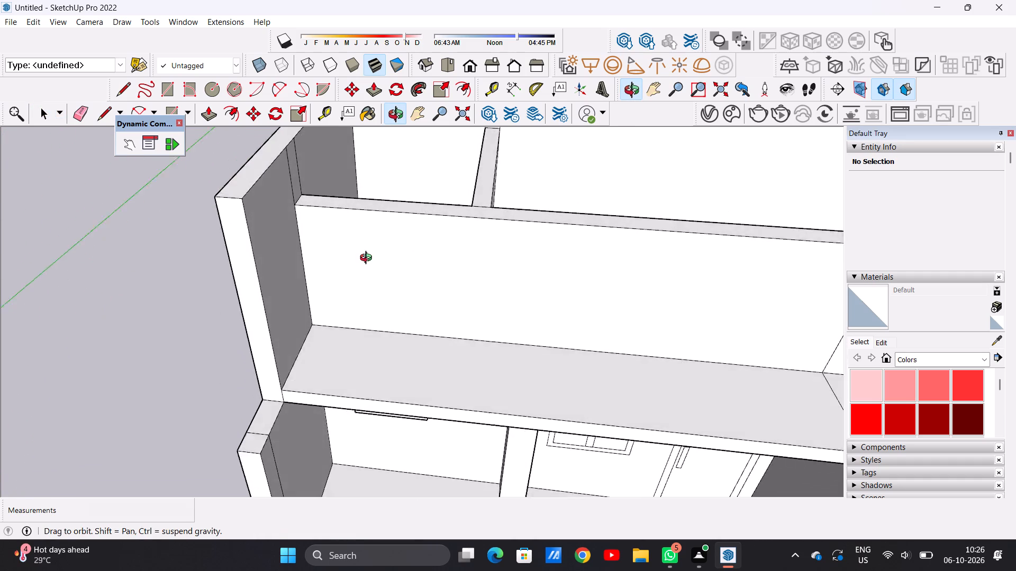
{"action": "middle_click_drag", "start_coordinate": [368, 259], "coordinate": [368, 288]}
{"action": "scroll", "coordinate": [361, 309], "scroll_direction": "down", "scroll_amount": 7}
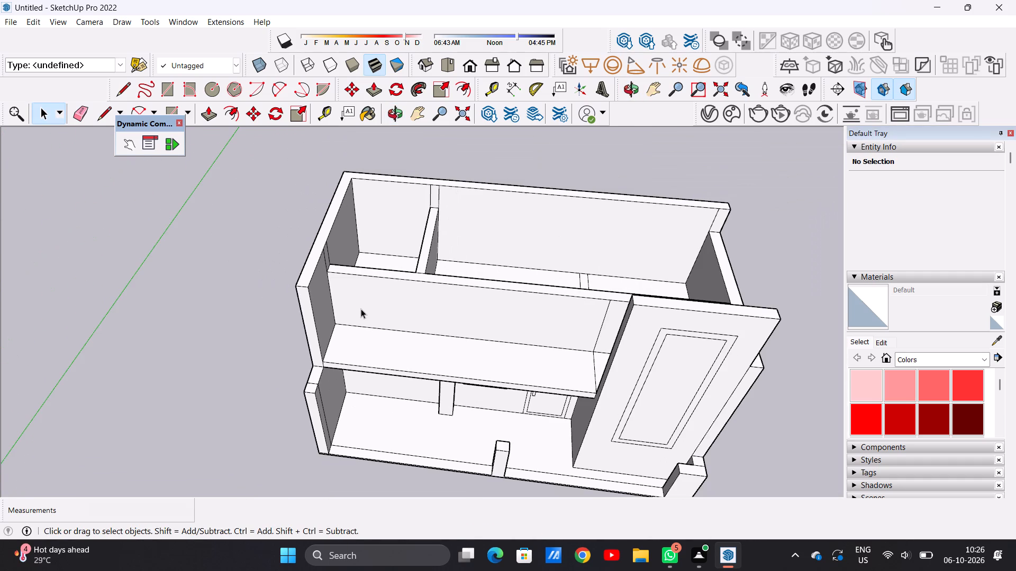
{"action": "key", "text": "p"}
{"action": "scroll", "coordinate": [364, 260], "scroll_direction": "up", "scroll_amount": 10}
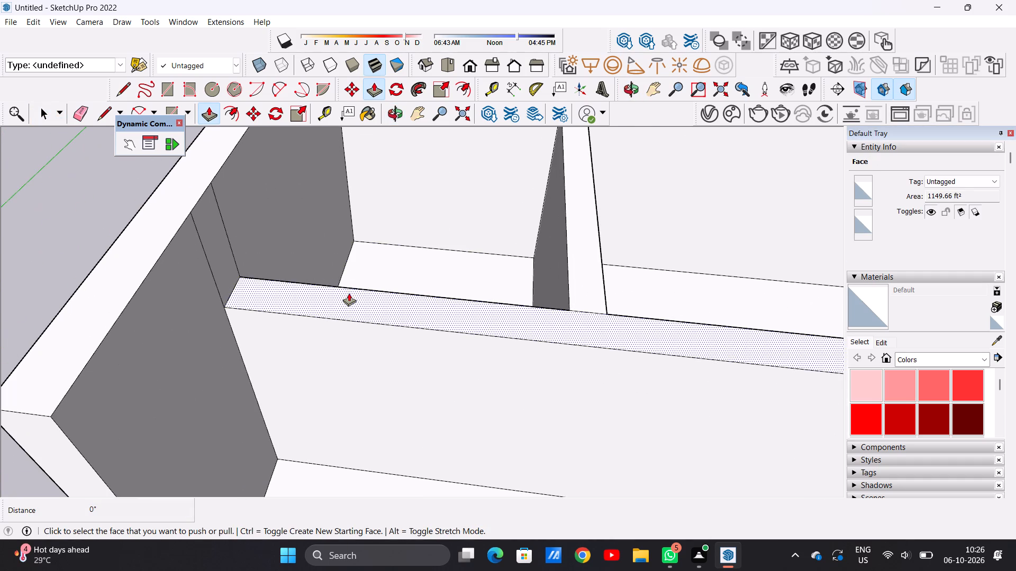
{"action": "left_click", "coordinate": [349, 293]}
{"action": "scroll", "coordinate": [357, 248], "scroll_direction": "down", "scroll_amount": 11}
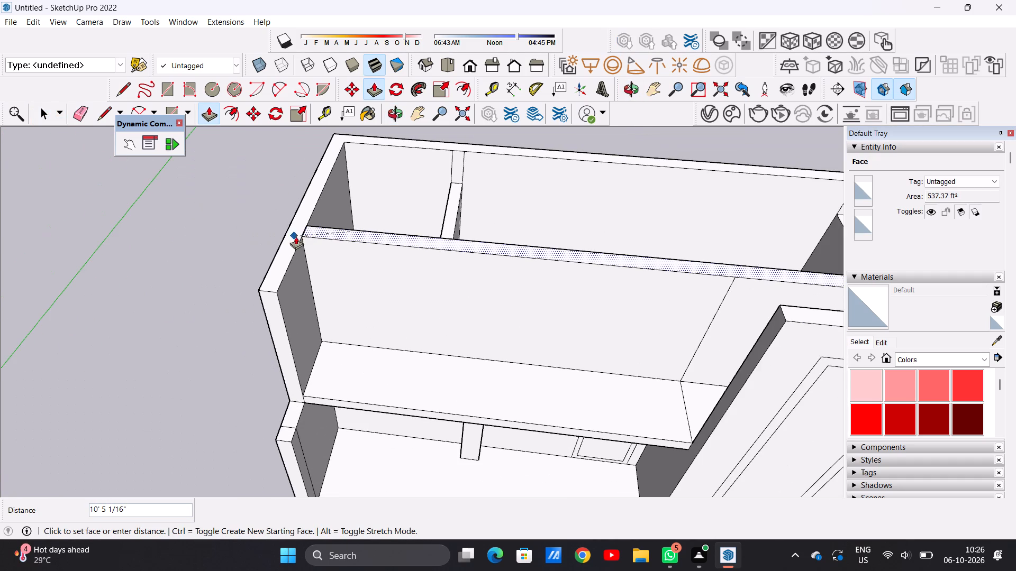
{"action": "left_click", "coordinate": [302, 236]}
{"action": "key", "text": "space"}
Push/Pull the tower-side end wall's top face up 10' 5 1/16", level with the rear wall's top.
{"action": "scroll", "coordinate": [332, 365], "scroll_direction": "down", "scroll_amount": 5}
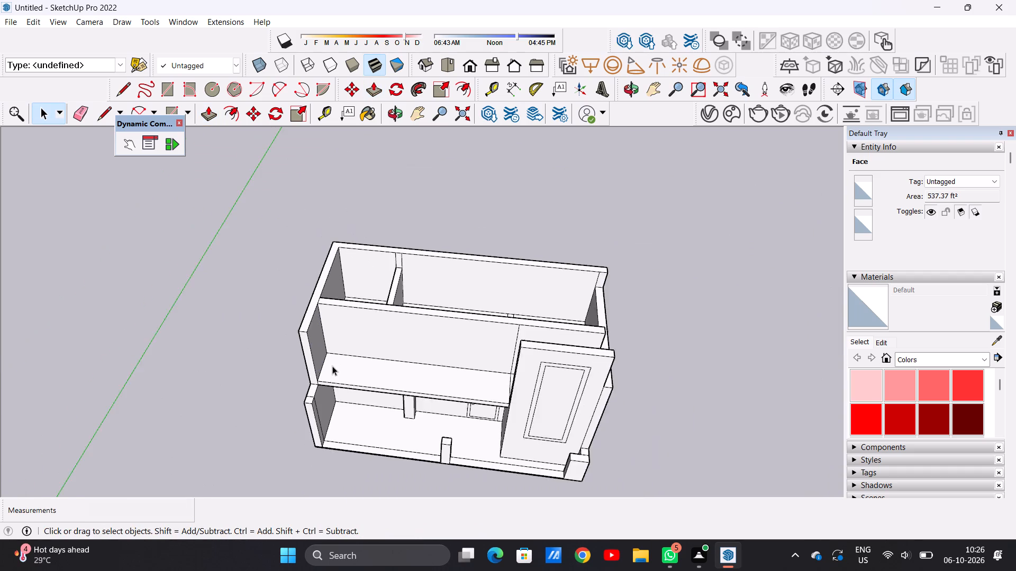
{"action": "scroll", "coordinate": [332, 366], "scroll_direction": "down", "scroll_amount": 4}
{"action": "middle_click_drag", "start_coordinate": [443, 343], "coordinate": [247, 229]}
{"action": "scroll", "coordinate": [574, 419], "scroll_direction": "up", "scroll_amount": 2}
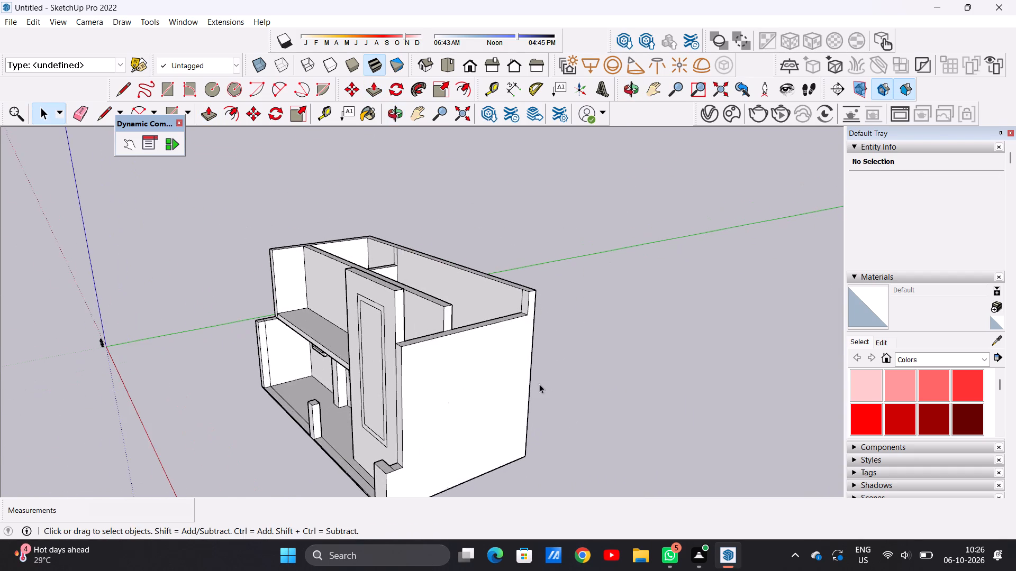
{"action": "scroll", "coordinate": [539, 384], "scroll_direction": "up", "scroll_amount": 1}
{"action": "middle_click_drag", "start_coordinate": [459, 338], "coordinate": [357, 457]}
{"action": "scroll", "coordinate": [446, 411], "scroll_direction": "up", "scroll_amount": 7}
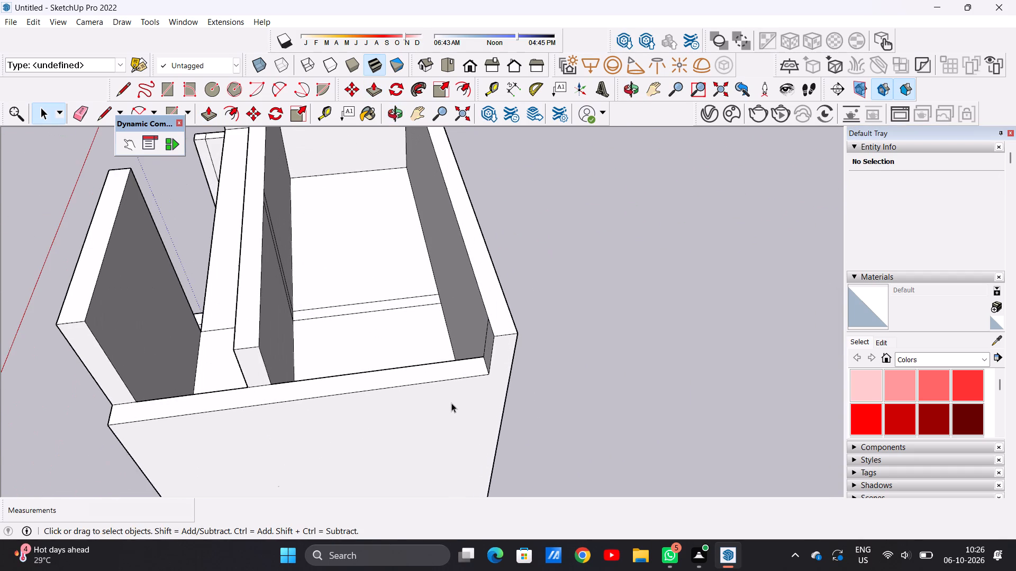
{"action": "key", "text": "p"}
{"action": "scroll", "coordinate": [482, 370], "scroll_direction": "up", "scroll_amount": 2}
{"action": "left_click", "coordinate": [470, 362]}
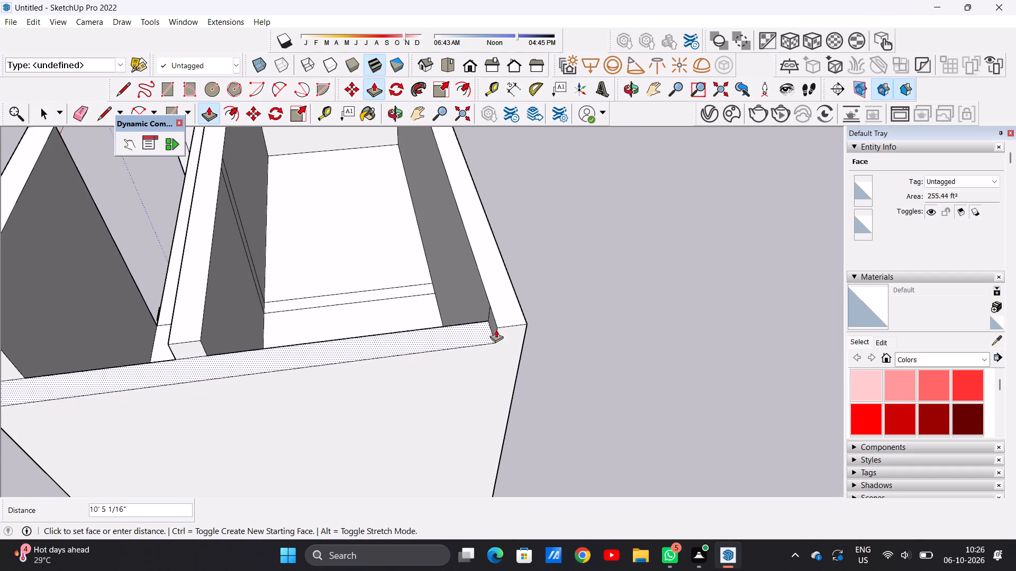
{"action": "left_click", "coordinate": [498, 327]}
{"action": "key", "text": "space"}
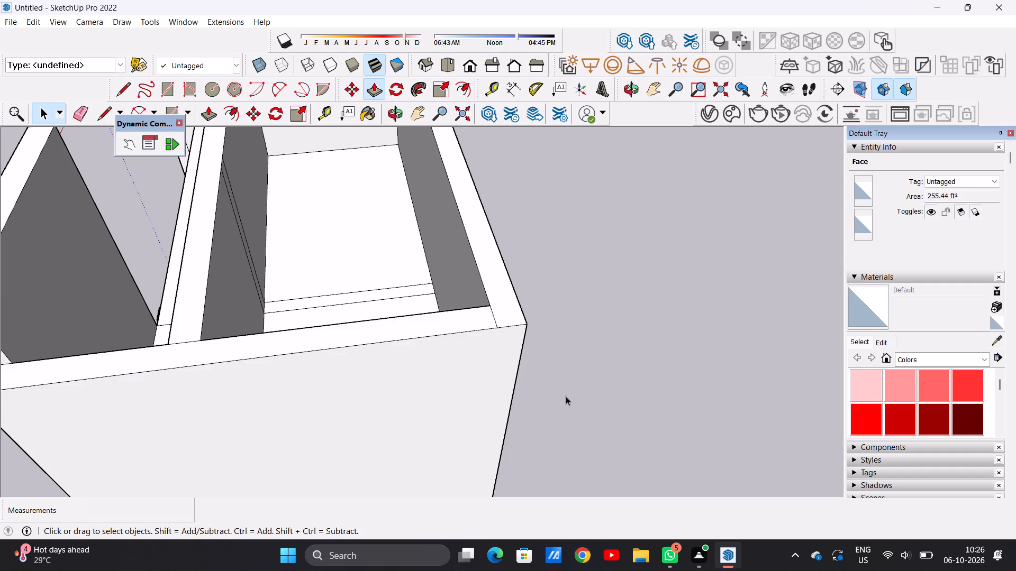
Push/Pull the top of the cross partition farther from the tower up 10' 5 1/16", level with the surrounding walls.
{"action": "scroll", "coordinate": [566, 396], "scroll_direction": "down", "scroll_amount": 13}
{"action": "middle_click_drag", "start_coordinate": [419, 374], "coordinate": [656, 270]}
{"action": "middle_click_drag", "start_coordinate": [502, 278], "coordinate": [562, 260]}
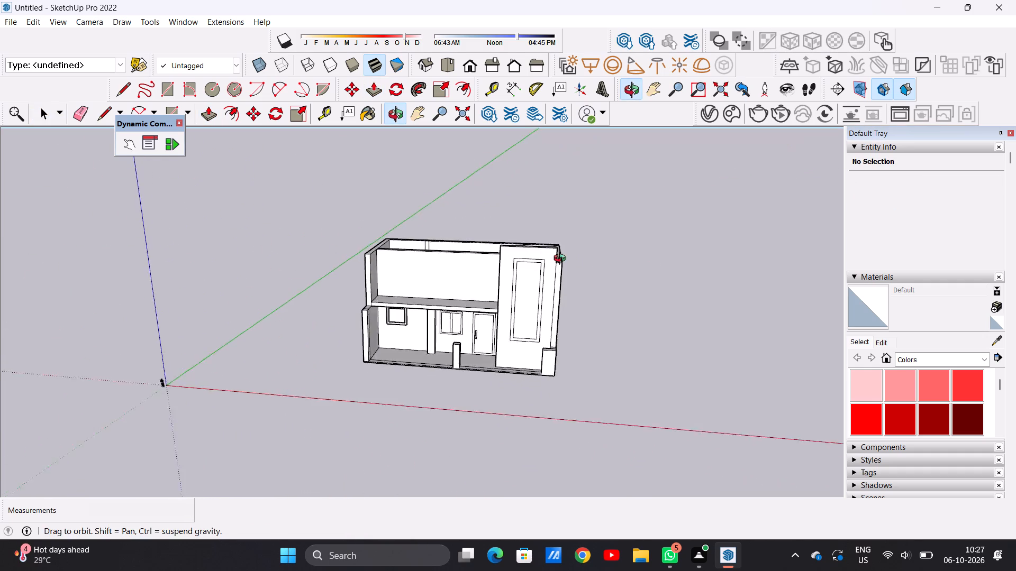
{"action": "middle_click_drag", "start_coordinate": [562, 260], "coordinate": [594, 254]}
{"action": "scroll", "coordinate": [465, 277], "scroll_direction": "up", "scroll_amount": 5}
{"action": "middle_click_drag", "start_coordinate": [464, 291], "coordinate": [470, 262]}
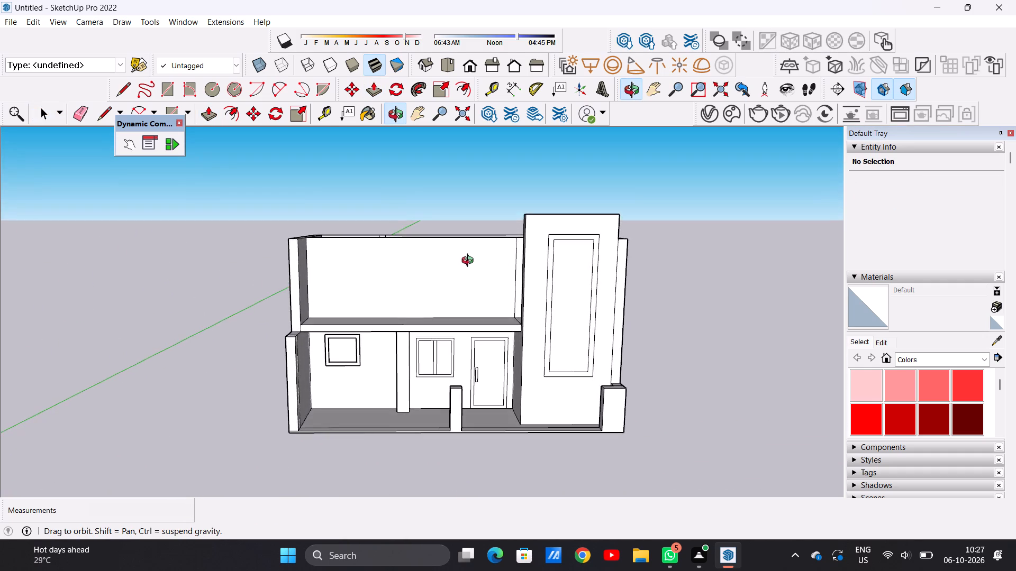
{"action": "middle_click_drag", "start_coordinate": [470, 262], "coordinate": [448, 420]}
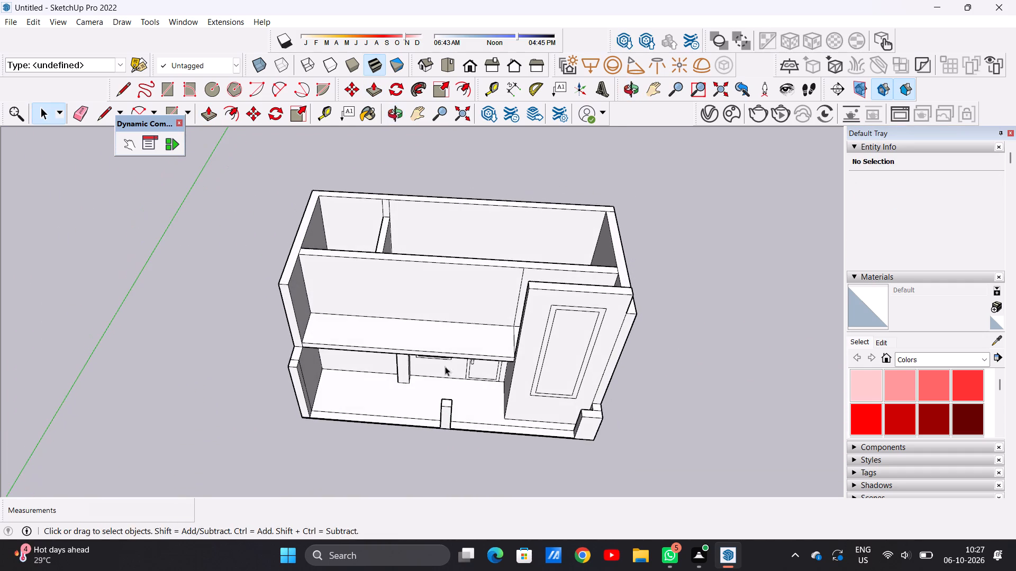
{"action": "middle_click_drag", "start_coordinate": [419, 224], "coordinate": [426, 333]}
{"action": "scroll", "coordinate": [409, 251], "scroll_direction": "up", "scroll_amount": 9}
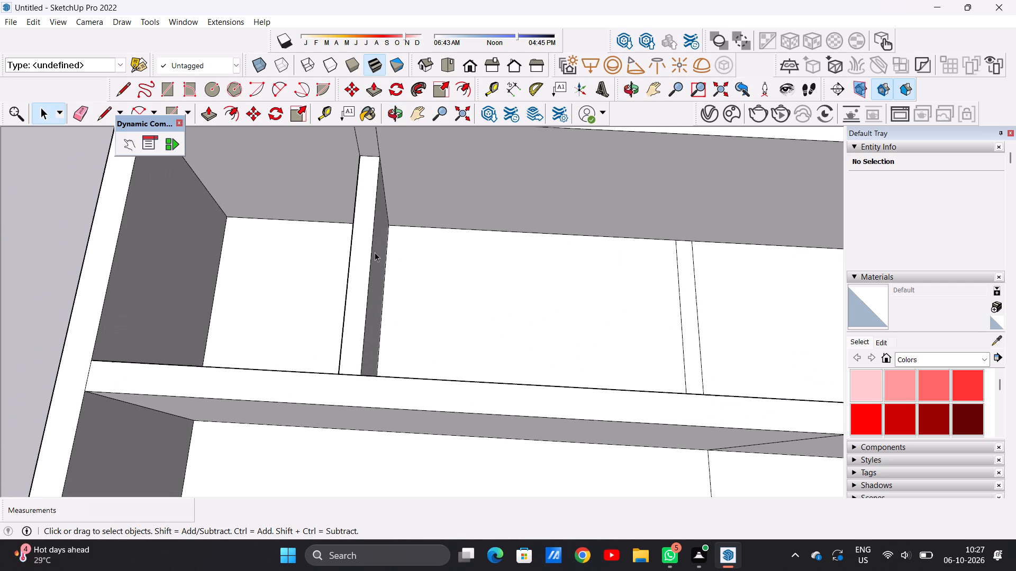
{"action": "key", "text": "p"}
{"action": "left_click", "coordinate": [362, 251]}
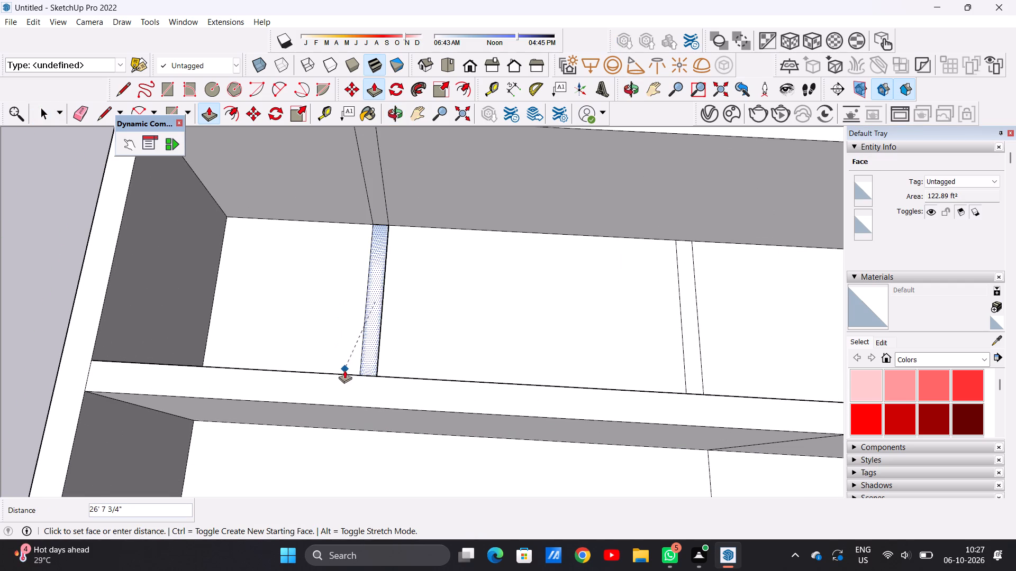
{"action": "left_click", "coordinate": [343, 373]}
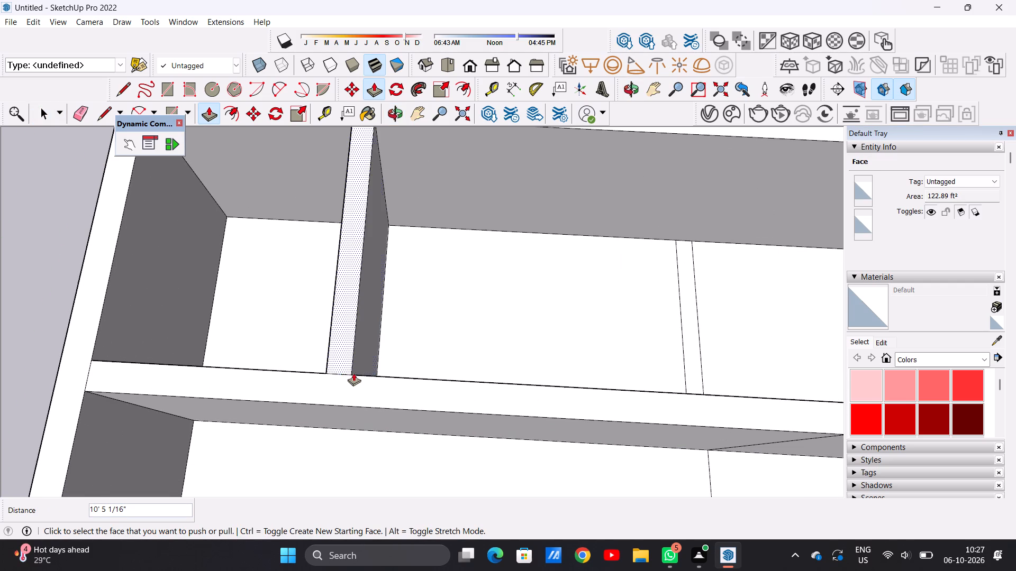
Push/Pull the remaining cross strip on the slab nearer the tower up 37' 13/16" to the surrounding walls' tops.
{"action": "scroll", "coordinate": [341, 328], "scroll_direction": "down", "scroll_amount": 10}
{"action": "scroll", "coordinate": [536, 312], "scroll_direction": "up", "scroll_amount": 11}
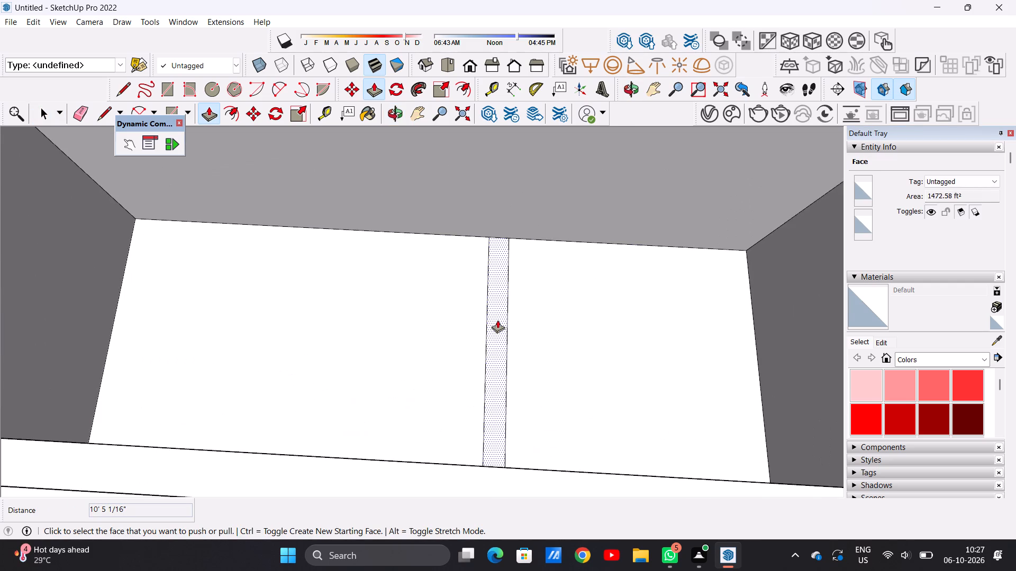
{"action": "left_click", "coordinate": [496, 321]}
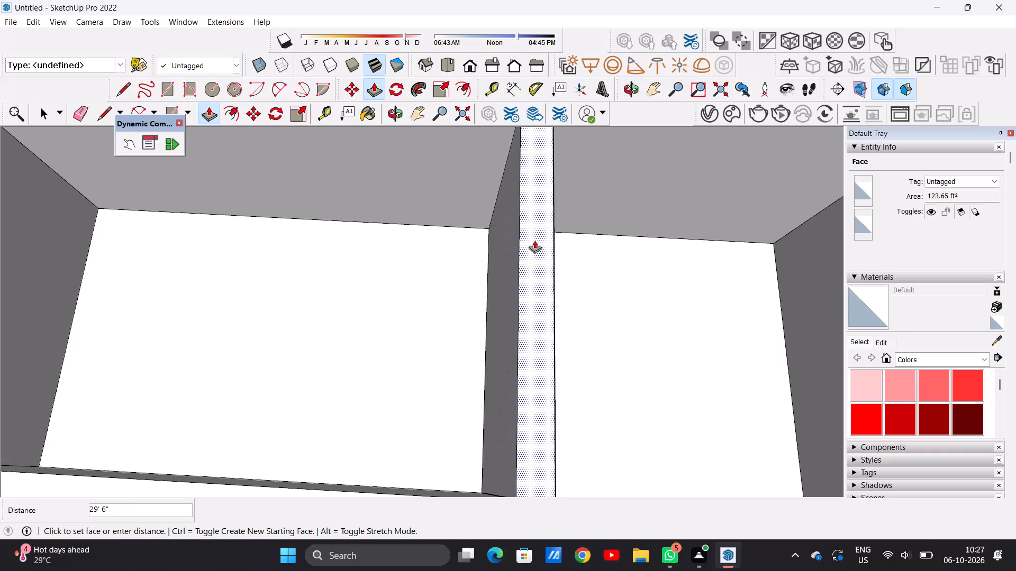
{"action": "scroll", "coordinate": [525, 255], "scroll_direction": "down", "scroll_amount": 7}
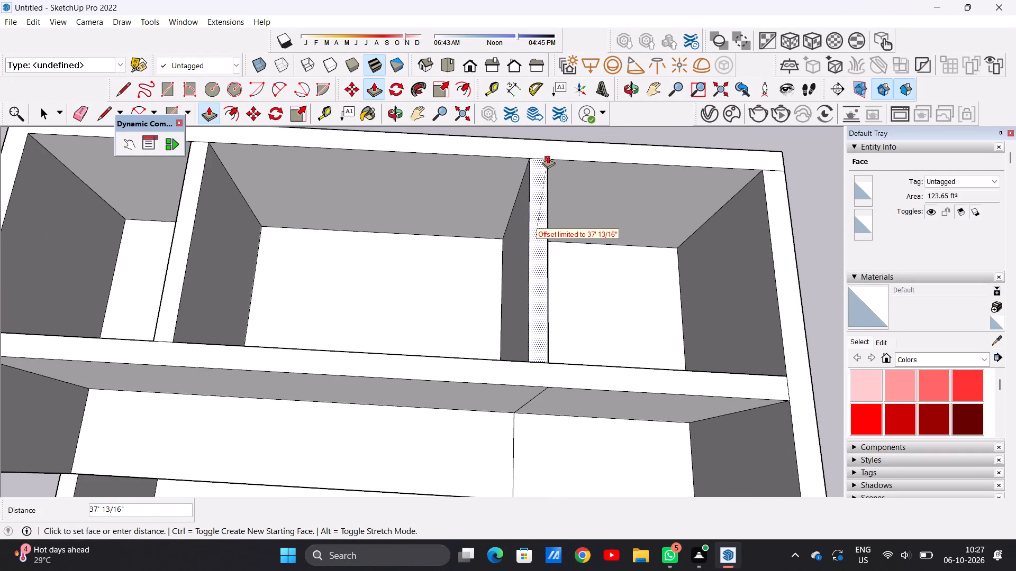
{"action": "left_click", "coordinate": [548, 155]}
{"action": "key", "text": "space"}
Examine the front elevation and the upper floor's lengthwise wall.
{"action": "scroll", "coordinate": [550, 266], "scroll_direction": "down", "scroll_amount": 11}
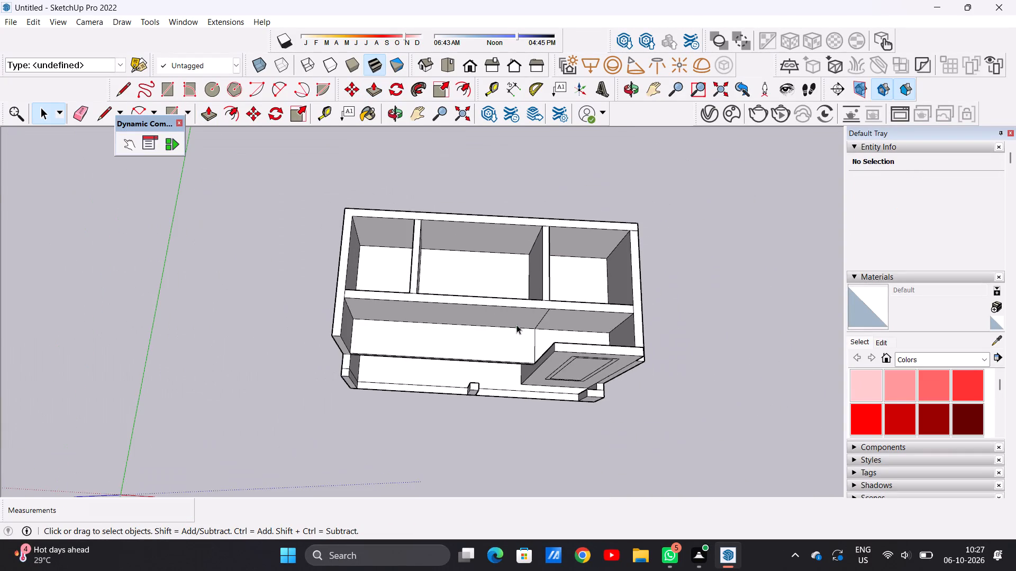
{"action": "middle_click_drag", "start_coordinate": [516, 325], "coordinate": [530, 162]}
{"action": "middle_click_drag", "start_coordinate": [498, 303], "coordinate": [503, 204]}
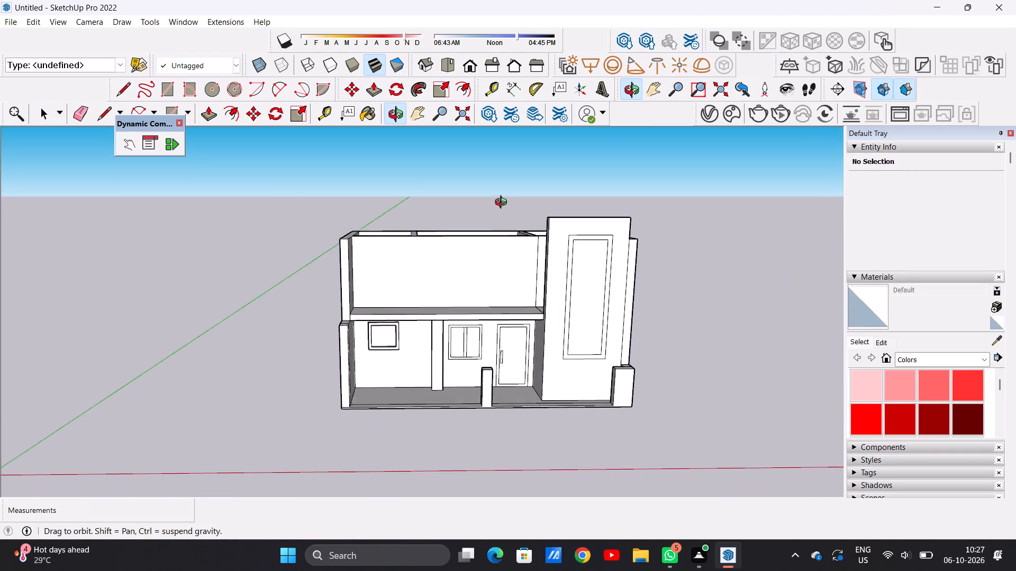
{"action": "middle_click_drag", "start_coordinate": [503, 204], "coordinate": [500, 197]}
{"action": "scroll", "coordinate": [455, 268], "scroll_direction": "up", "scroll_amount": 3}
{"action": "scroll", "coordinate": [454, 263], "scroll_direction": "down", "scroll_amount": 5}
{"action": "middle_click", "coordinate": [444, 263]}
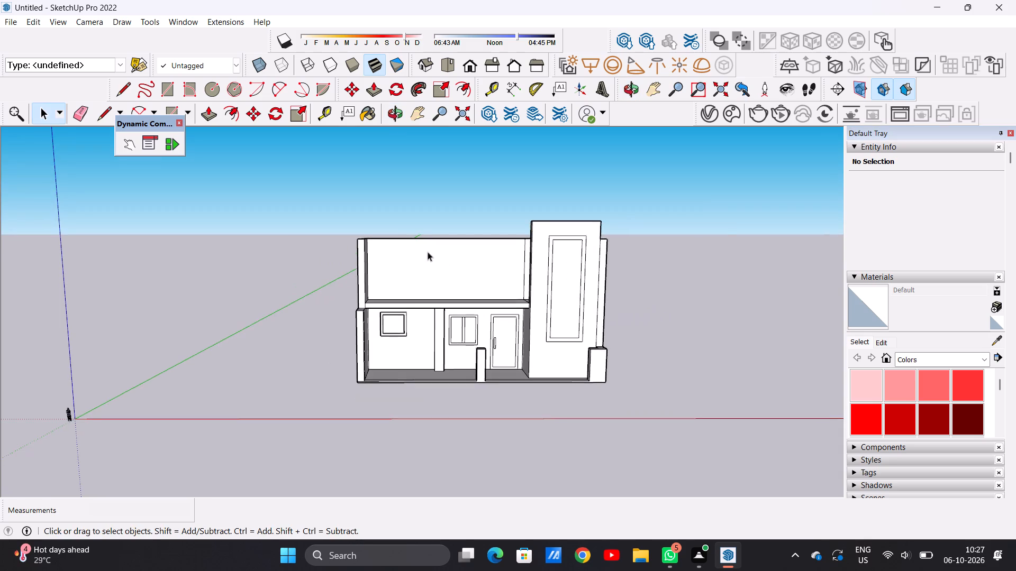
{"action": "scroll", "coordinate": [400, 260], "scroll_direction": "up", "scroll_amount": 11}
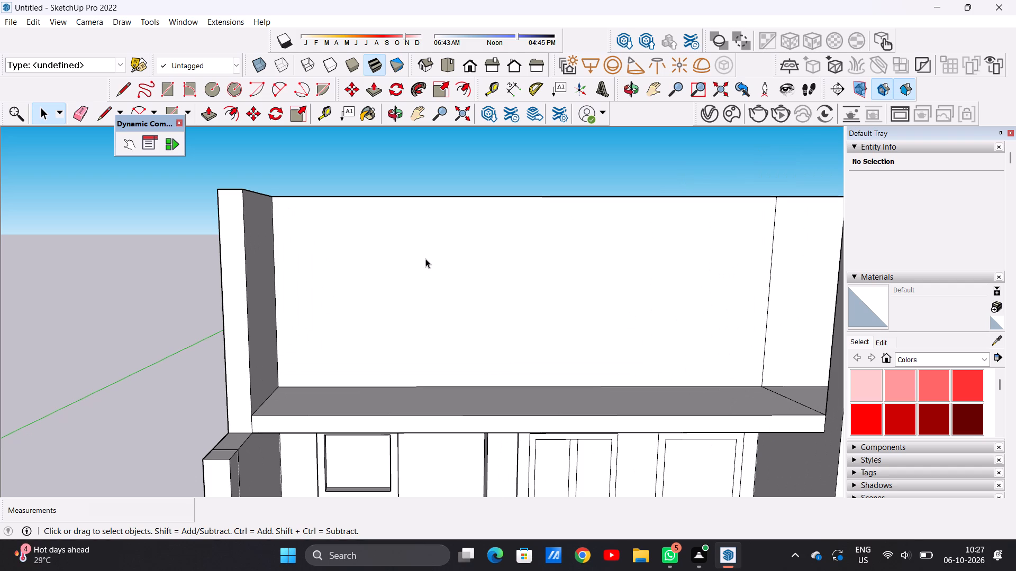
Examine the front elevation, comparing the blank upper-floor wall with the ground-floor windows and door.
{"action": "scroll", "coordinate": [425, 259], "scroll_direction": "up", "scroll_amount": 1}
{"action": "scroll", "coordinate": [420, 263], "scroll_direction": "down", "scroll_amount": 14}
{"action": "scroll", "coordinate": [467, 262], "scroll_direction": "up", "scroll_amount": 2}
{"action": "scroll", "coordinate": [467, 262], "scroll_direction": "down", "scroll_amount": 1}
{"action": "scroll", "coordinate": [467, 262], "scroll_direction": "up", "scroll_amount": 5}
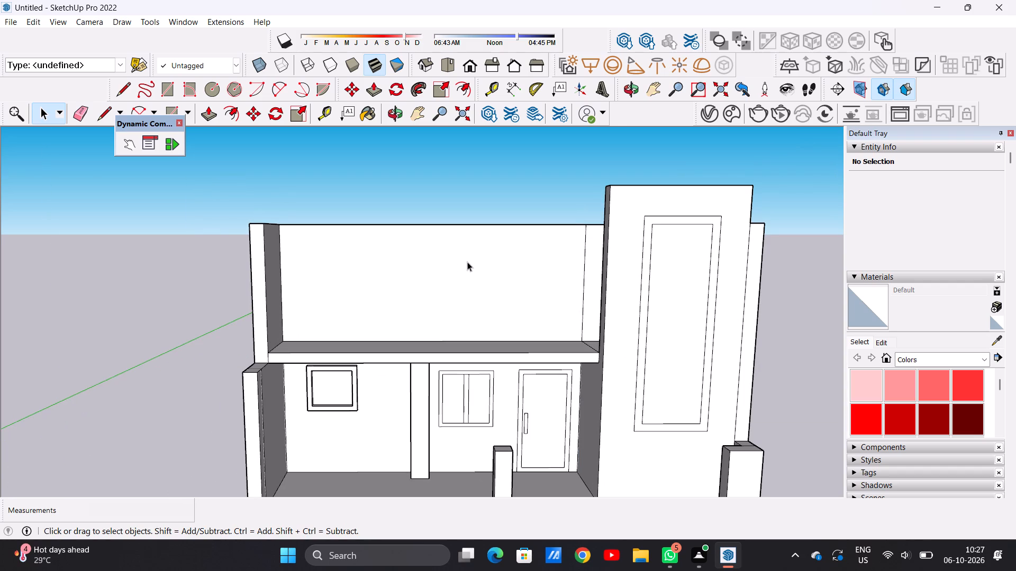
{"action": "scroll", "coordinate": [432, 311], "scroll_direction": "down", "scroll_amount": 9}
{"action": "scroll", "coordinate": [465, 364], "scroll_direction": "up", "scroll_amount": 9}
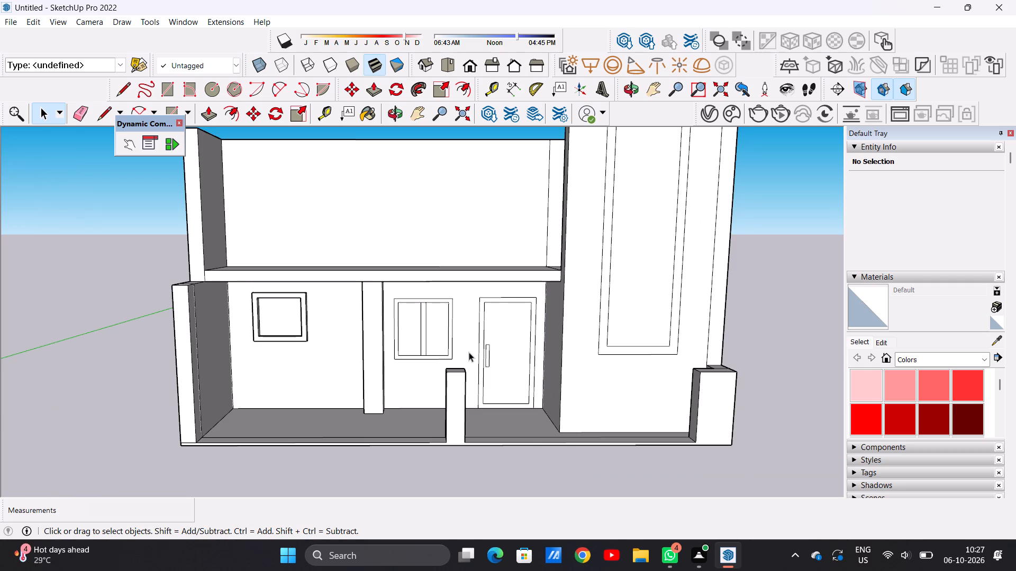
{"action": "scroll", "coordinate": [457, 371], "scroll_direction": "down", "scroll_amount": 20}
{"action": "scroll", "coordinate": [457, 371], "scroll_direction": "down", "scroll_amount": 11}
{"action": "scroll", "coordinate": [484, 373], "scroll_direction": "up", "scroll_amount": 1}
{"action": "scroll", "coordinate": [484, 373], "scroll_direction": "down", "scroll_amount": 7}
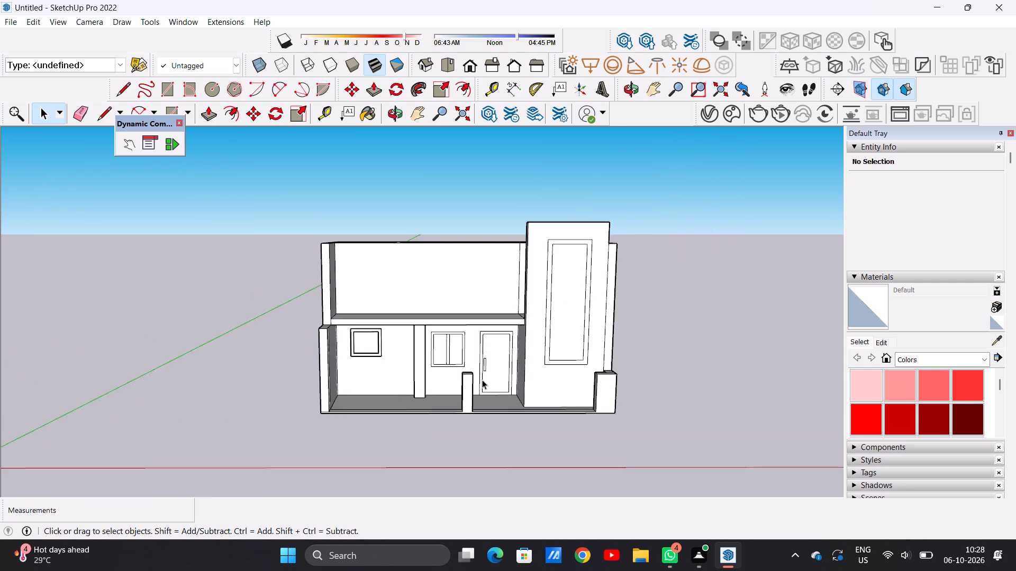
{"action": "scroll", "coordinate": [482, 380], "scroll_direction": "down", "scroll_amount": 3}
Draw an upright window rectangle on the upper floor's lengthwise wall, near the end farther from the tower.
{"action": "scroll", "coordinate": [486, 309], "scroll_direction": "up", "scroll_amount": 8}
{"action": "middle_click_drag", "start_coordinate": [465, 350], "coordinate": [475, 339]}
{"action": "scroll", "coordinate": [306, 300], "scroll_direction": "up", "scroll_amount": 4}
{"action": "middle_click_drag", "start_coordinate": [352, 339], "coordinate": [352, 330]}
{"action": "scroll", "coordinate": [302, 307], "scroll_direction": "up", "scroll_amount": 3}
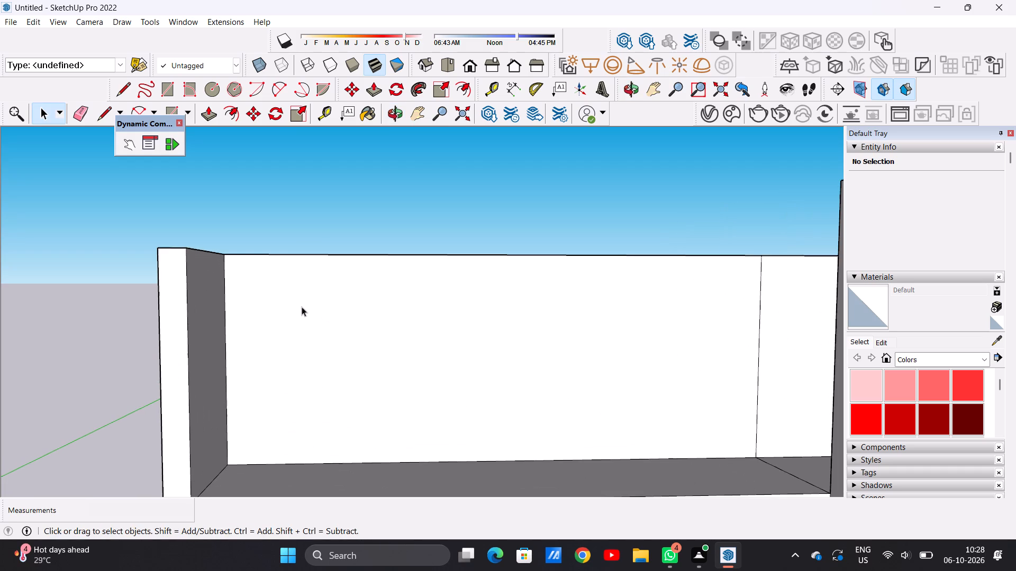
{"action": "key", "text": "r"}
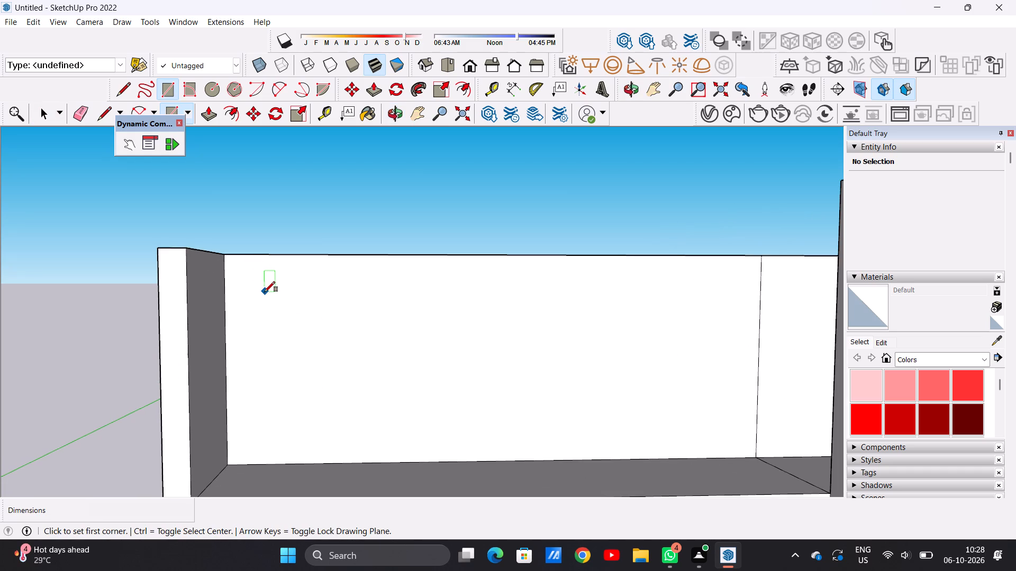
{"action": "left_click", "coordinate": [265, 291]}
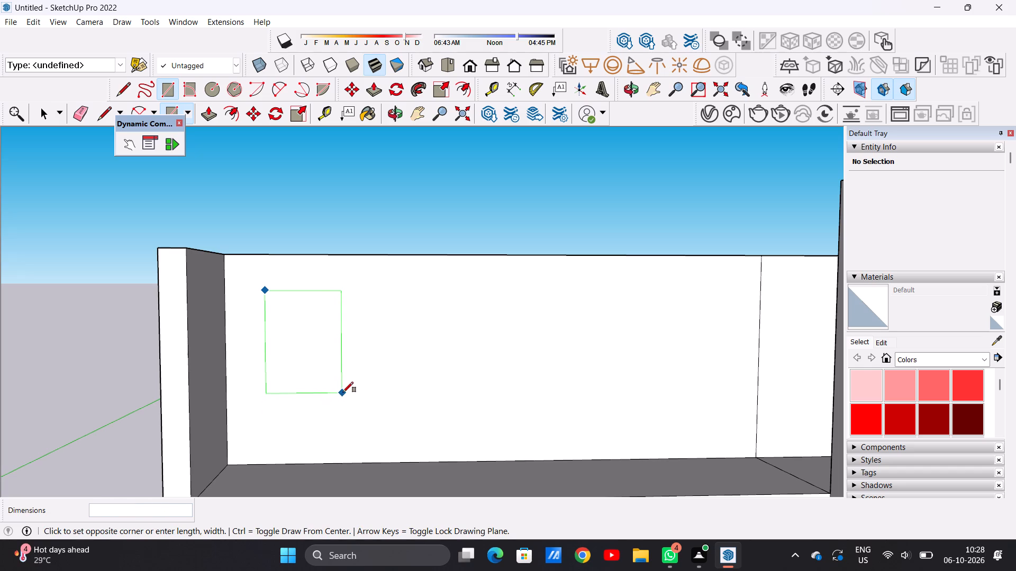
{"action": "left_click", "coordinate": [343, 392]}
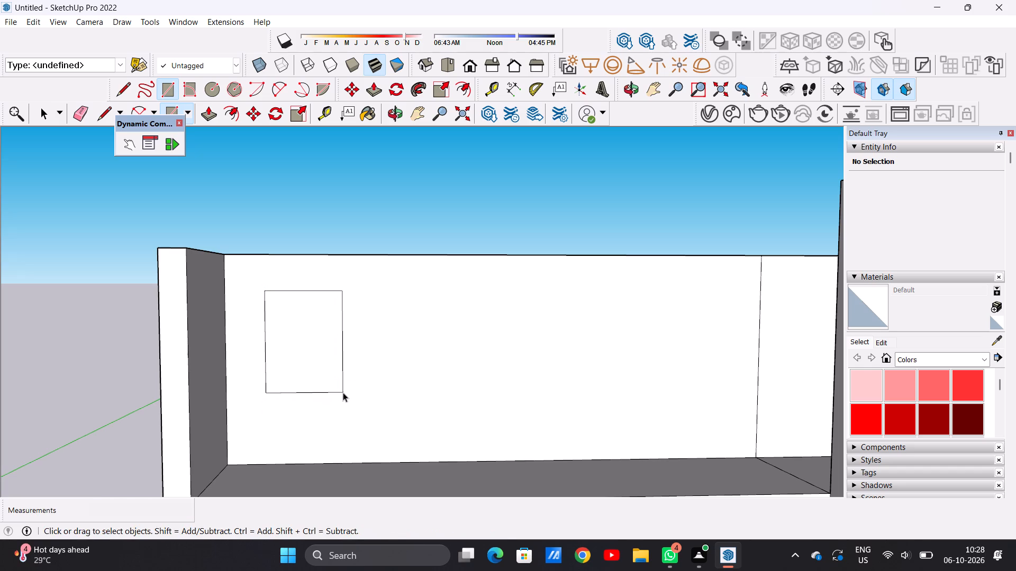
Offset the upper-floor window rectangle inward by about 1' 5/16" to form its frame.
{"action": "key", "text": "space"}
{"action": "type", "text": "OF"}
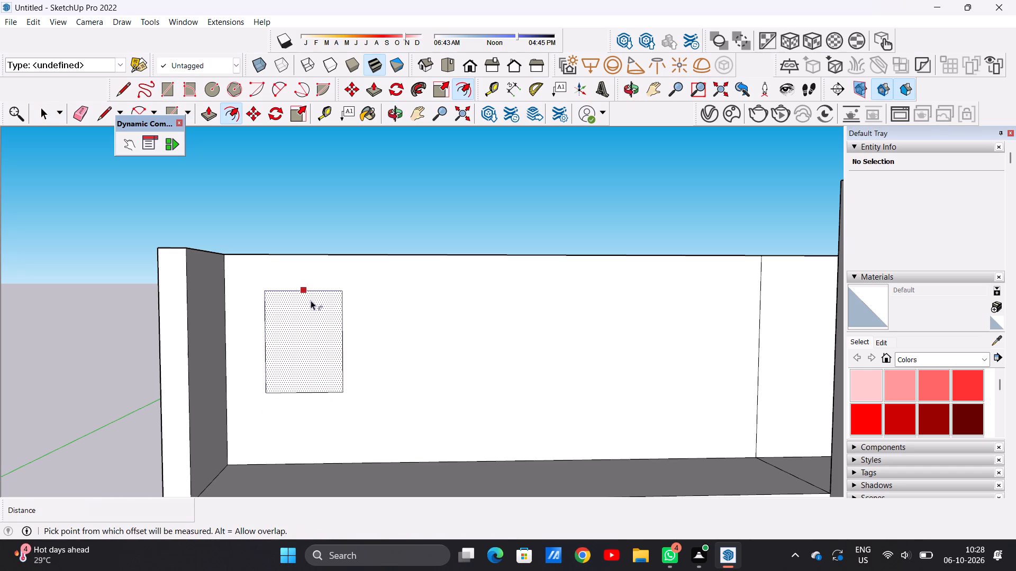
{"action": "left_click", "coordinate": [307, 294]}
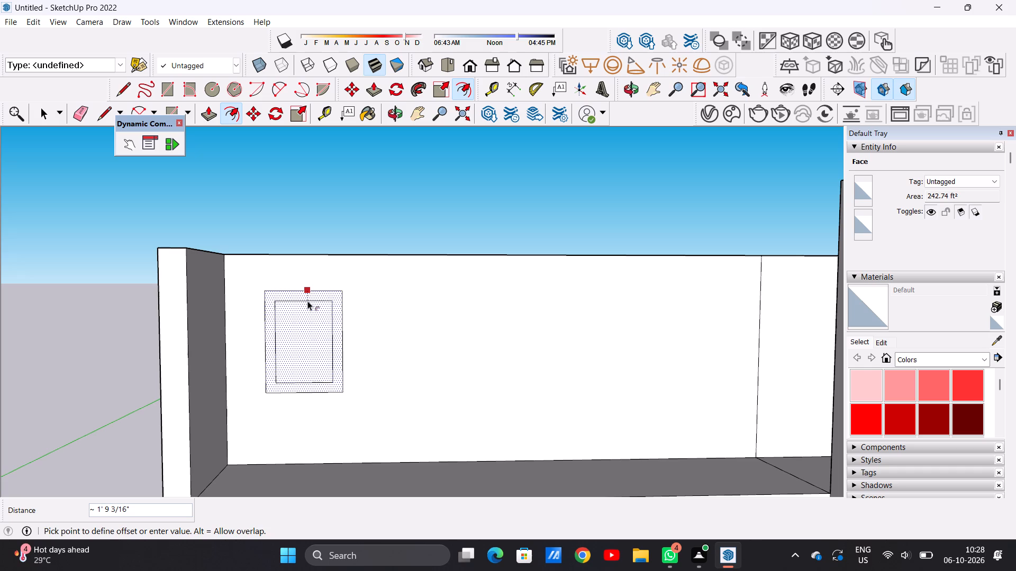
{"action": "left_click", "coordinate": [309, 297]}
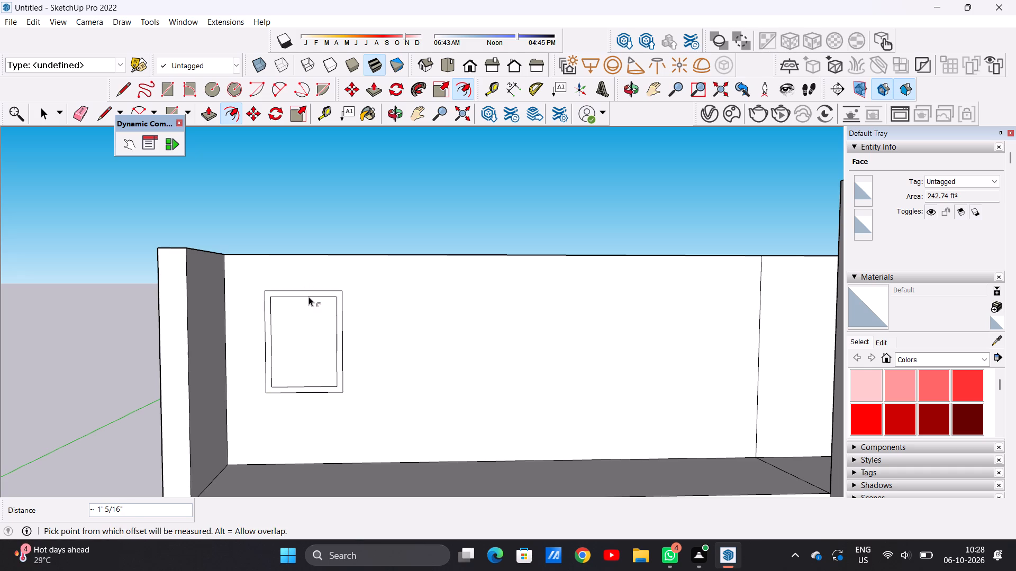
{"action": "key", "text": "space"}
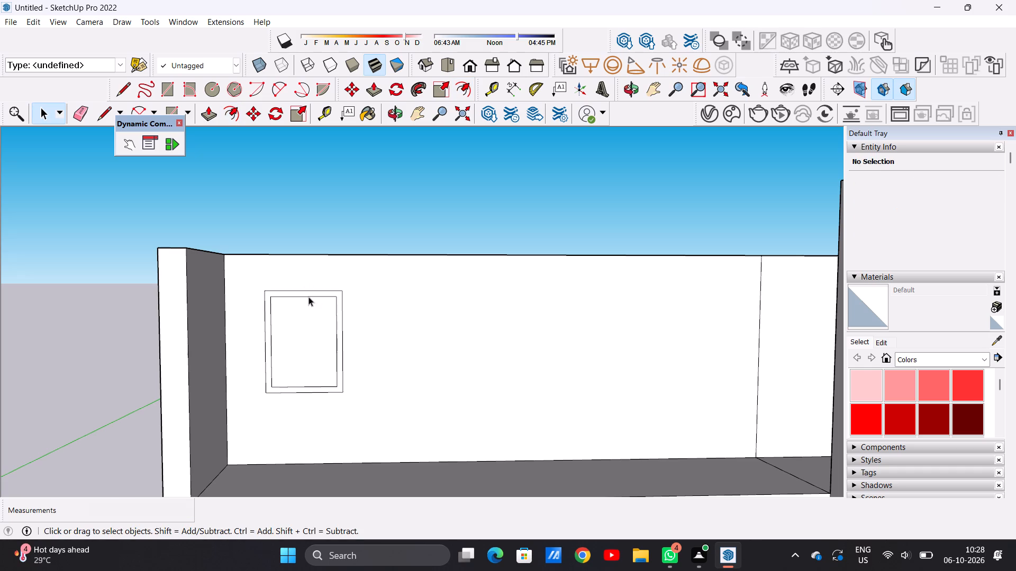
Draw two vertical lines about 15' 11" long across the inner window rectangle to form a narrow central mullion.
{"action": "scroll", "coordinate": [309, 341], "scroll_direction": "up", "scroll_amount": 4}
{"action": "key", "text": "l"}
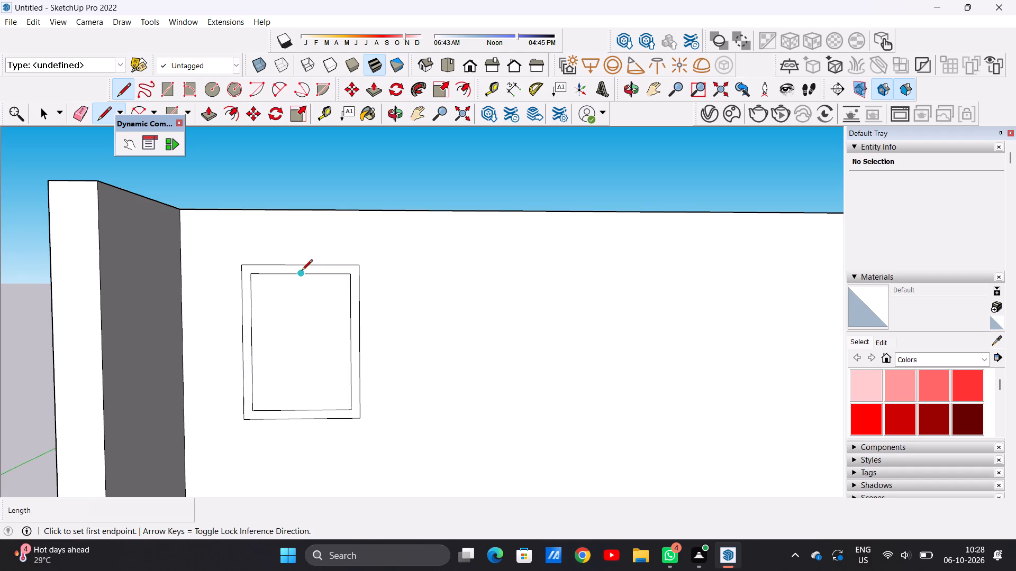
{"action": "scroll", "coordinate": [295, 278], "scroll_direction": "up", "scroll_amount": 16}
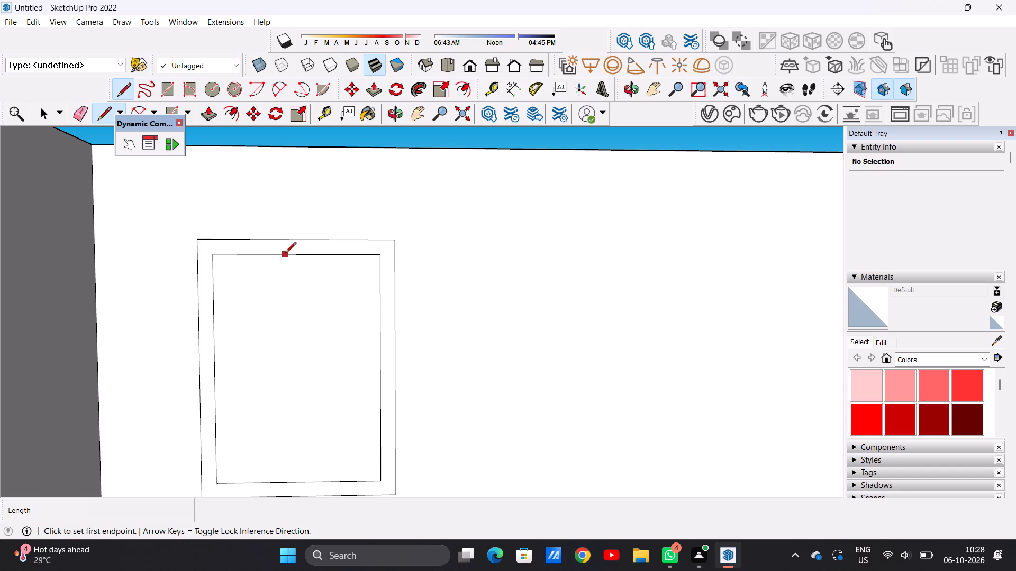
{"action": "left_click", "coordinate": [285, 254]}
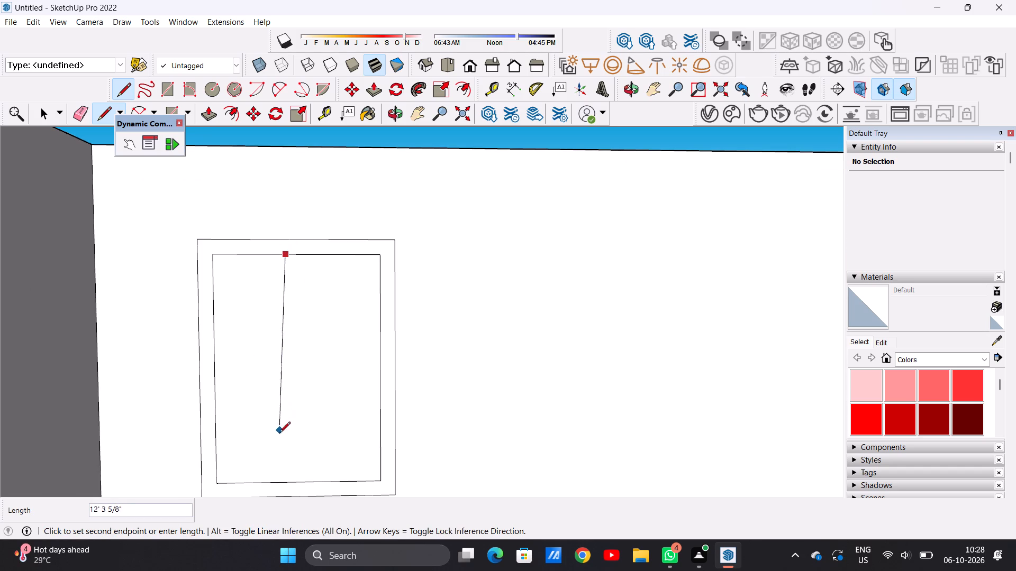
{"action": "left_click", "coordinate": [287, 482]}
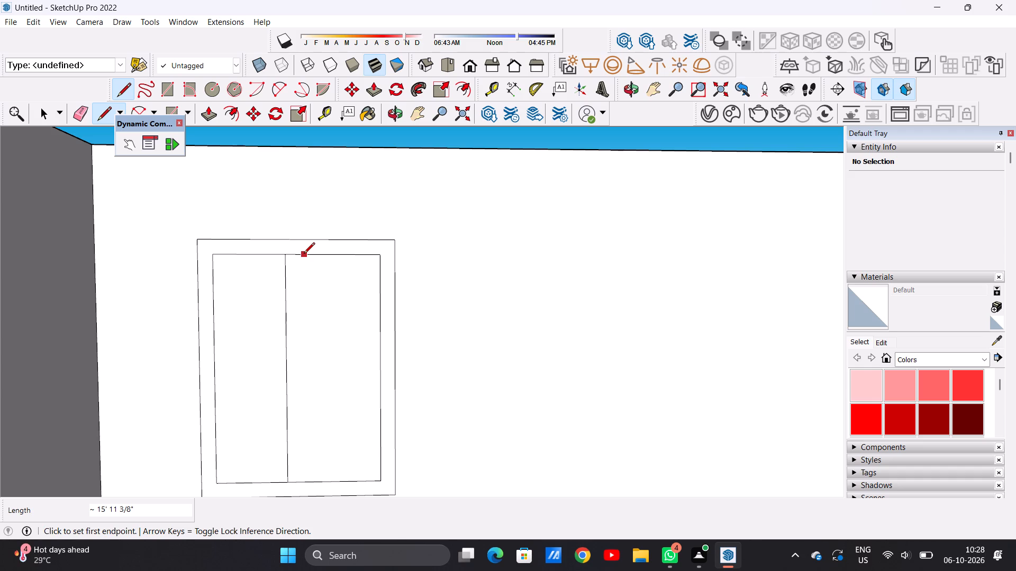
{"action": "left_click", "coordinate": [304, 254]}
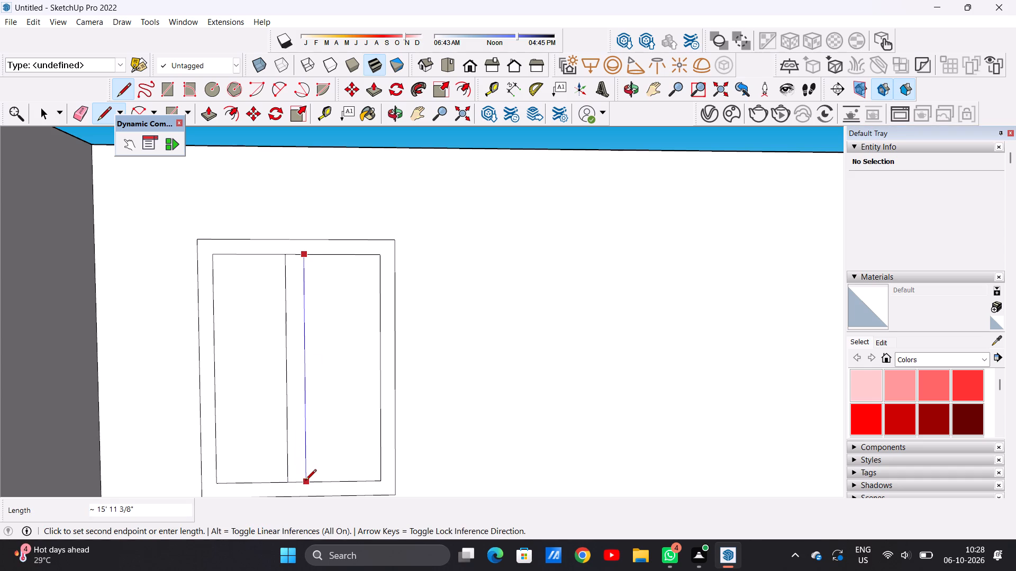
{"action": "left_click", "coordinate": [305, 481]}
{"action": "key", "text": "space"}
Draw a horizontal rectangle of about 15' 11" by 1' 8" just above the upper-floor window, slightly overhanging its frame.
{"action": "scroll", "coordinate": [353, 407], "scroll_direction": "down", "scroll_amount": 20}
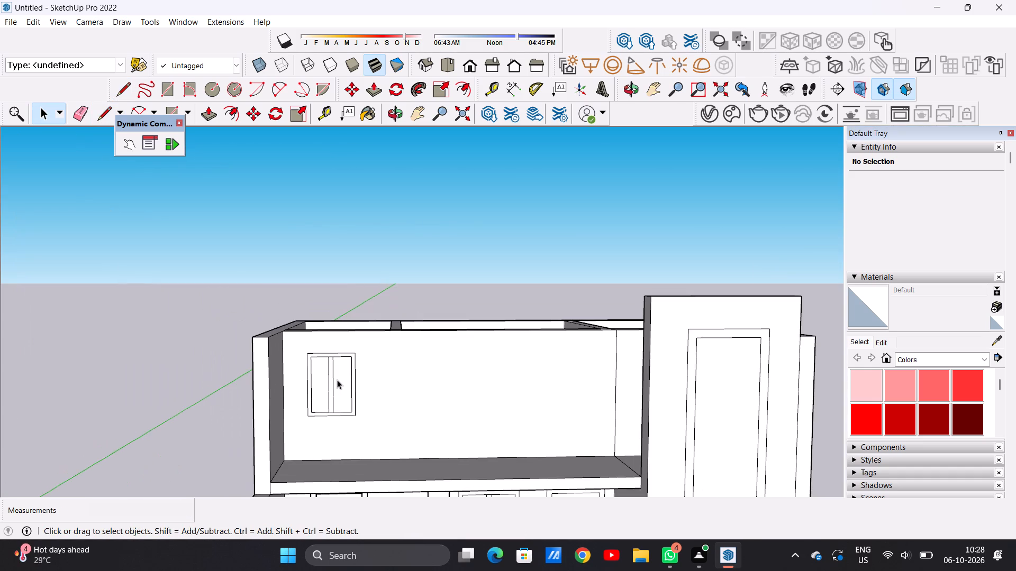
{"action": "scroll", "coordinate": [338, 378], "scroll_direction": "down", "scroll_amount": 4}
{"action": "scroll", "coordinate": [348, 355], "scroll_direction": "up", "scroll_amount": 7}
{"action": "middle_click_drag", "start_coordinate": [322, 366], "coordinate": [331, 374]}
{"action": "scroll", "coordinate": [333, 373], "scroll_direction": "up", "scroll_amount": 6}
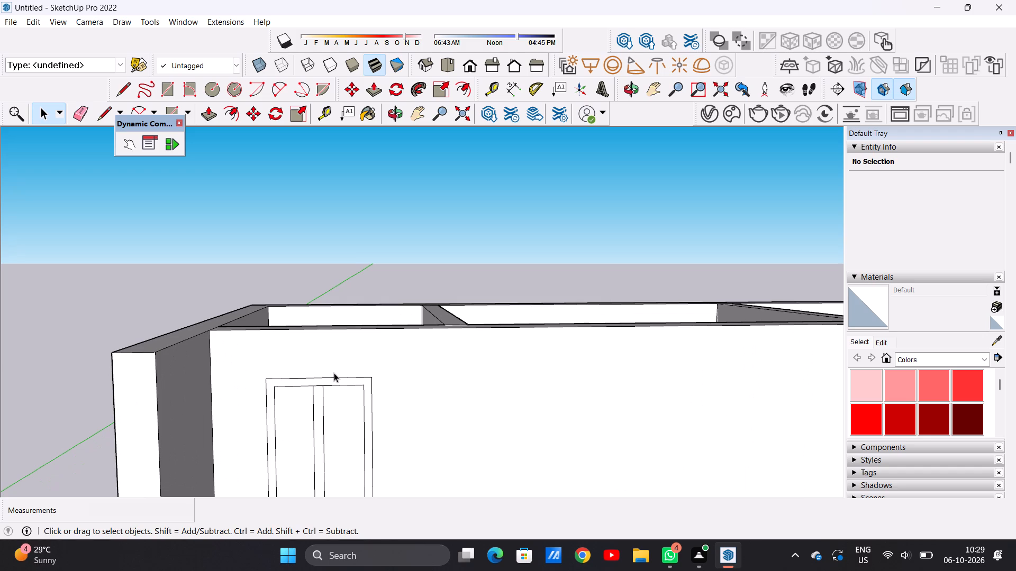
{"action": "key", "text": "r"}
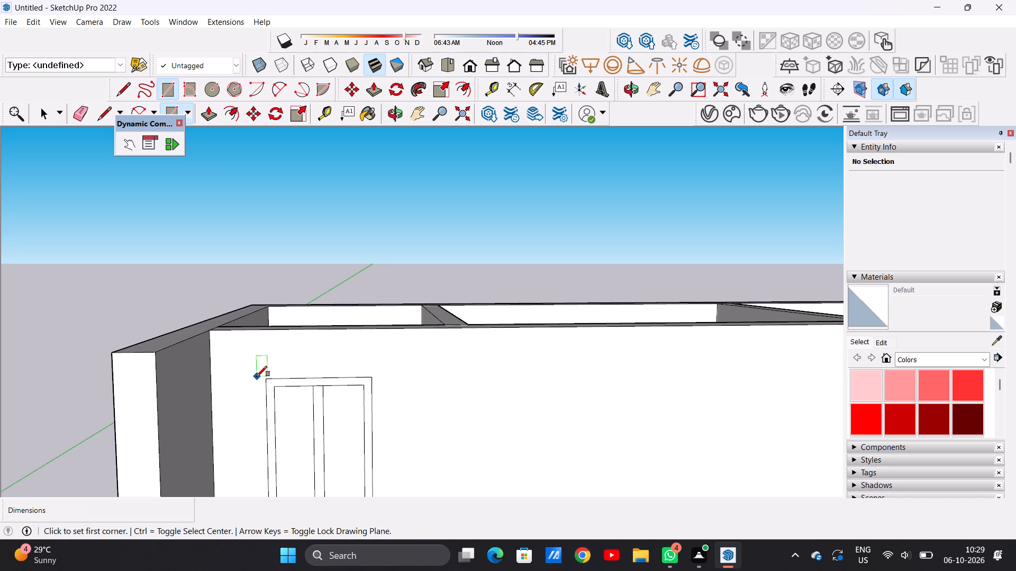
{"action": "left_click", "coordinate": [257, 376]}
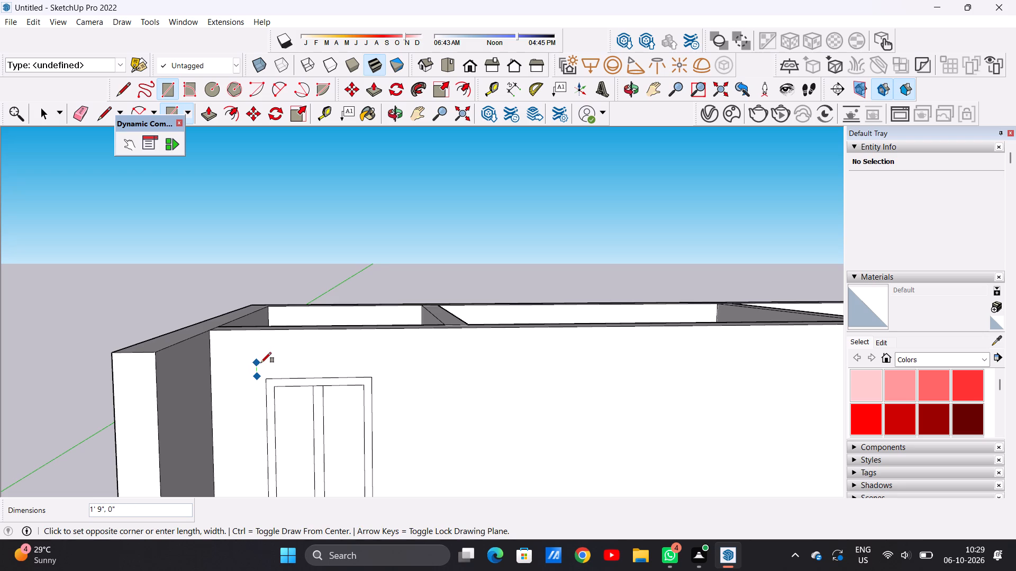
{"action": "left_click", "coordinate": [261, 363]}
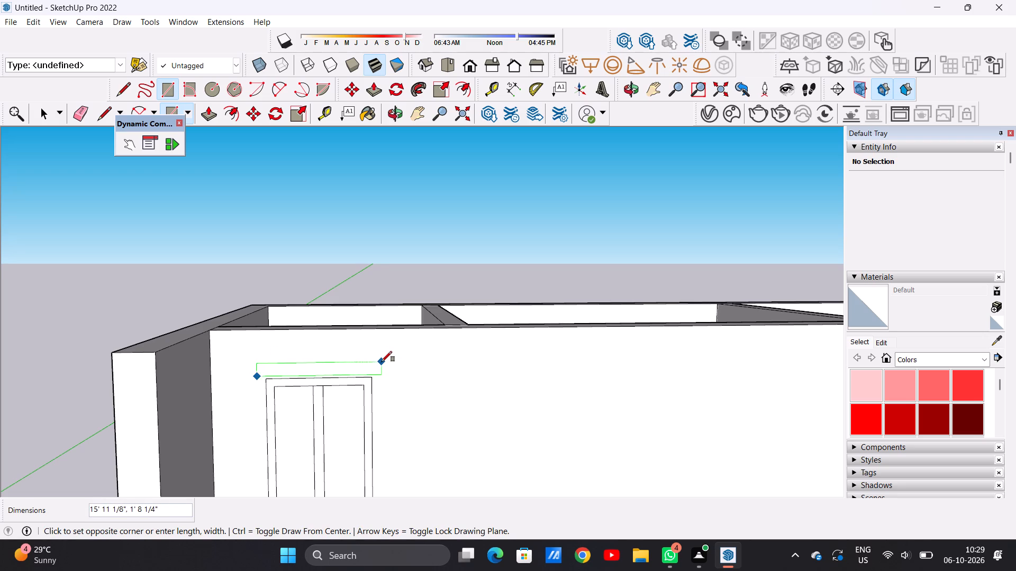
{"action": "left_click", "coordinate": [382, 362]}
{"action": "key", "text": "space"}
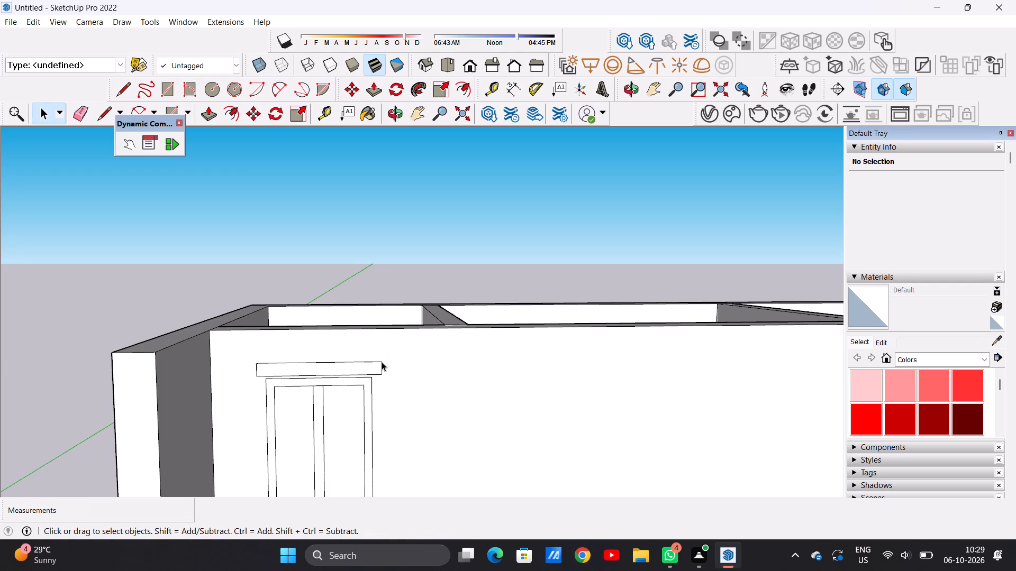
Examine the upper-floor window and the band above it in relation to the whole front elevation.
{"action": "scroll", "coordinate": [374, 395], "scroll_direction": "down", "scroll_amount": 1}
{"action": "scroll", "coordinate": [374, 395], "scroll_direction": "up", "scroll_amount": 1}
{"action": "scroll", "coordinate": [374, 396], "scroll_direction": "down", "scroll_amount": 6}
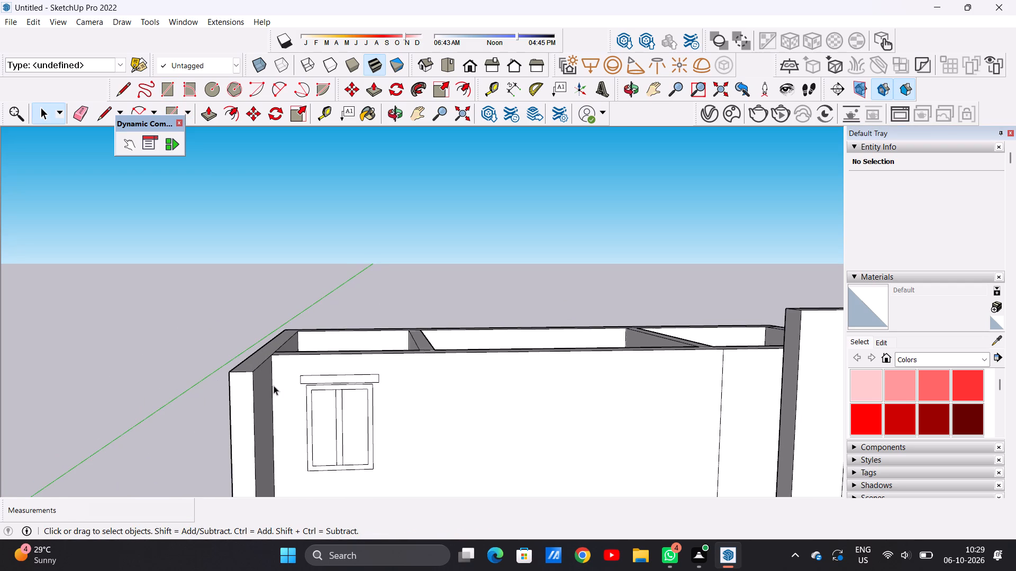
{"action": "scroll", "coordinate": [274, 385], "scroll_direction": "down", "scroll_amount": 6}
{"action": "scroll", "coordinate": [497, 413], "scroll_direction": "up", "scroll_amount": 4}
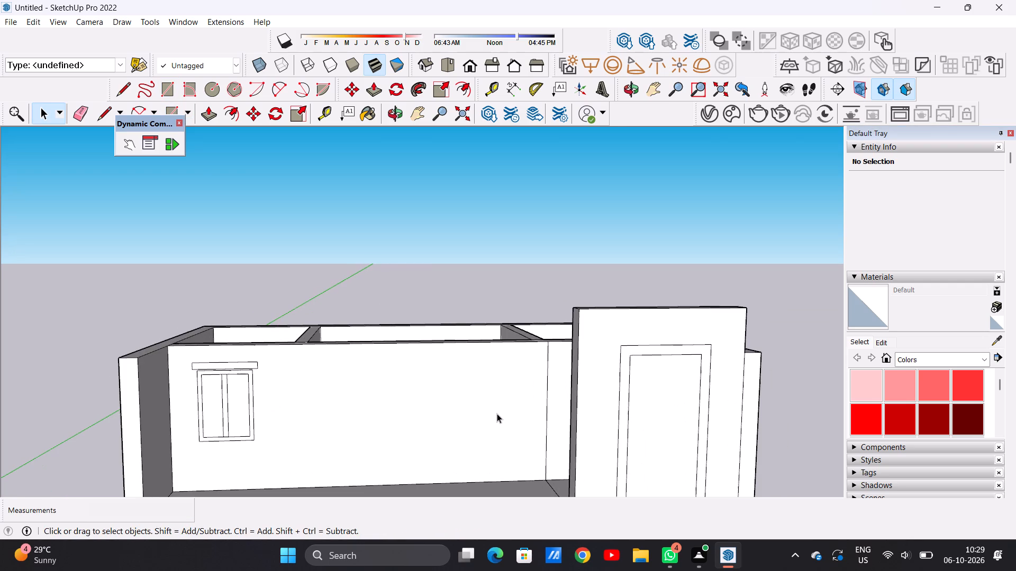
{"action": "scroll", "coordinate": [443, 417], "scroll_direction": "down", "scroll_amount": 2}
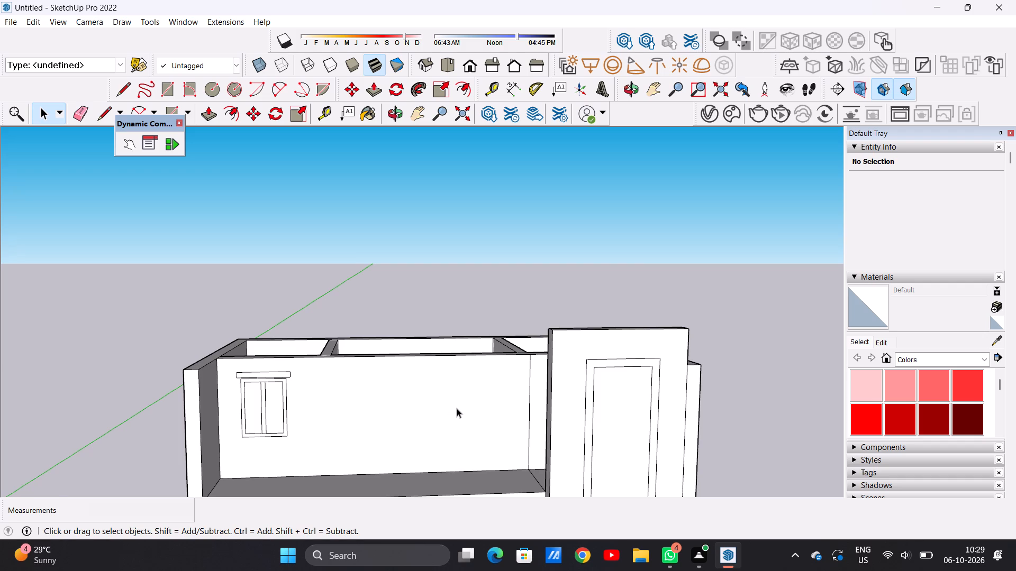
{"action": "scroll", "coordinate": [496, 409], "scroll_direction": "down", "scroll_amount": 2}
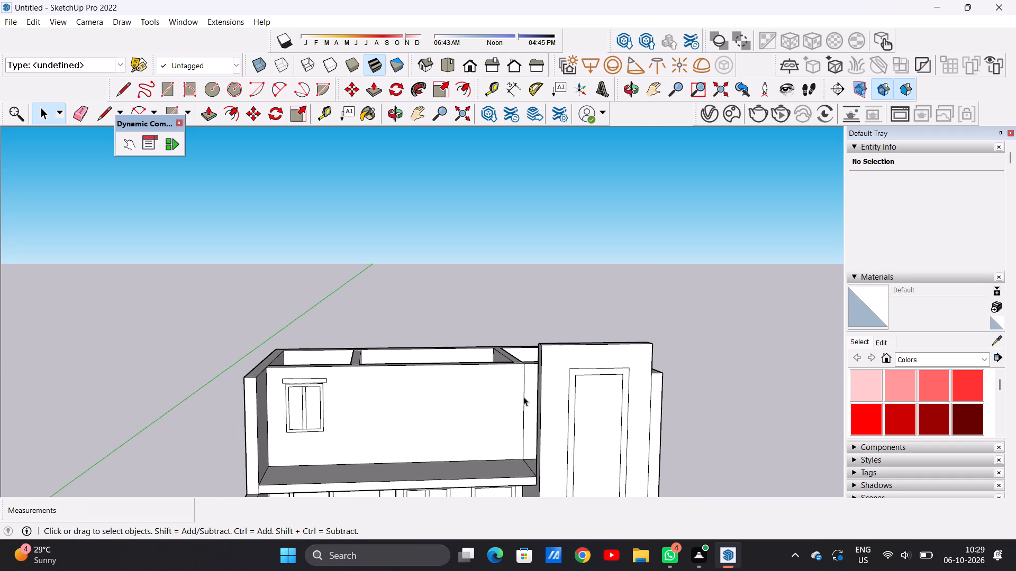
Examine the upper floor's rooms, partitions and the strip behind the tower from above and from the tower-side end.
{"action": "middle_click_drag", "start_coordinate": [492, 398], "coordinate": [583, 449]}
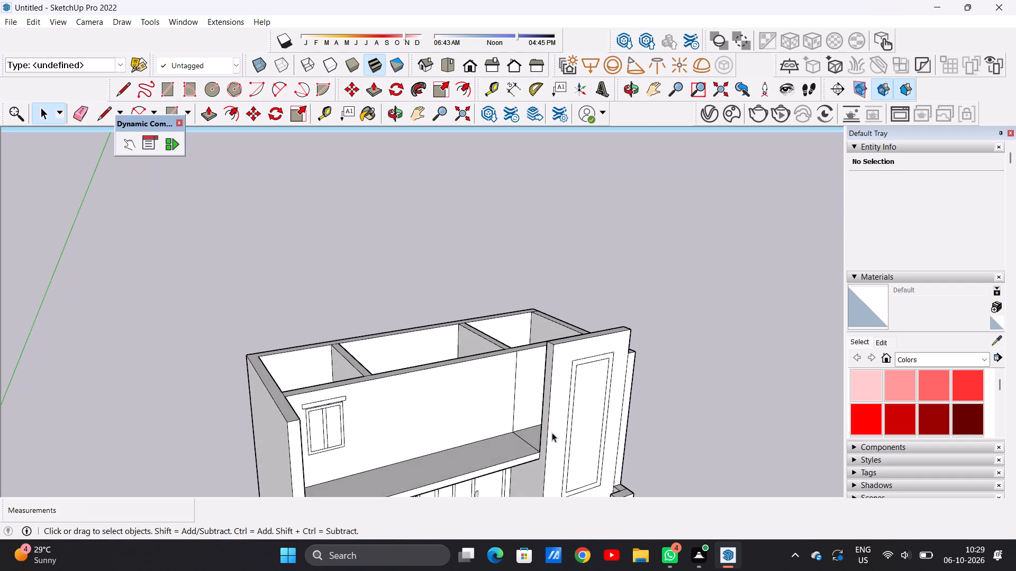
{"action": "middle_click_drag", "start_coordinate": [486, 434], "coordinate": [436, 486]}
{"action": "middle_click_drag", "start_coordinate": [495, 412], "coordinate": [425, 488]}
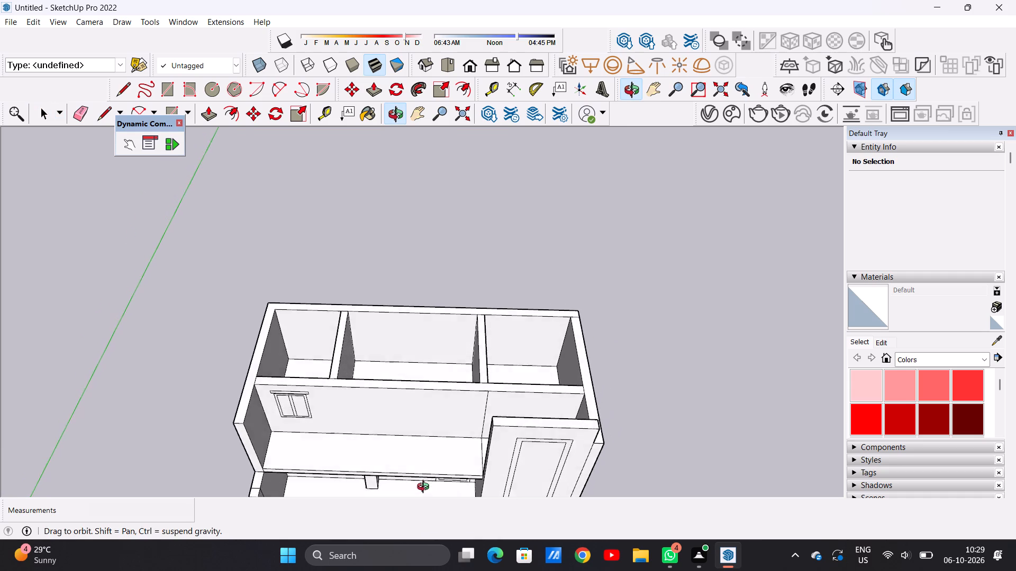
{"action": "middle_click_drag", "start_coordinate": [425, 488], "coordinate": [422, 496]}
{"action": "middle_click_drag", "start_coordinate": [466, 425], "coordinate": [459, 468]}
{"action": "middle_click_drag", "start_coordinate": [441, 446], "coordinate": [517, 456]}
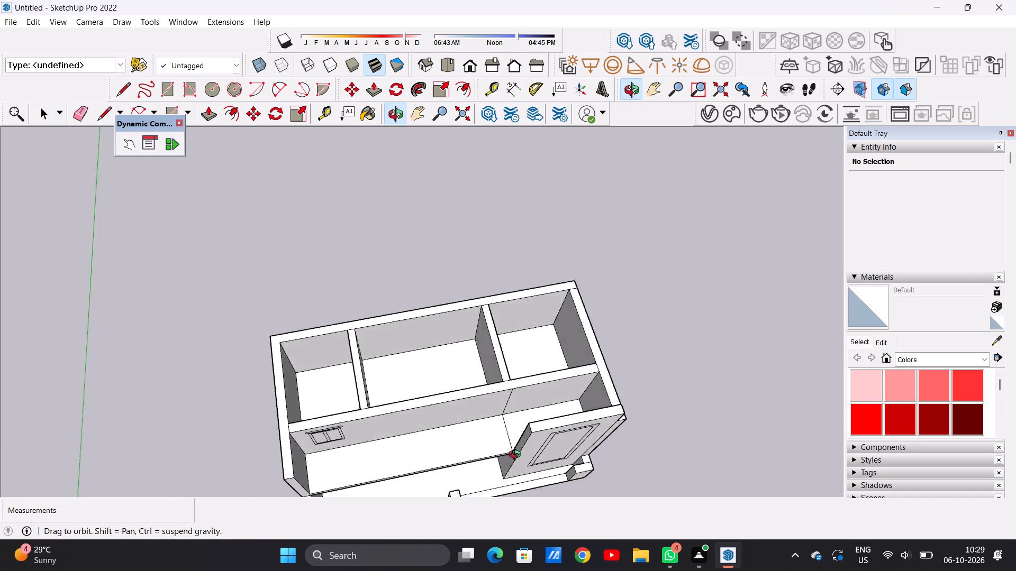
{"action": "middle_click_drag", "start_coordinate": [517, 456], "coordinate": [623, 431]}
{"action": "middle_click_drag", "start_coordinate": [506, 389], "coordinate": [605, 369]}
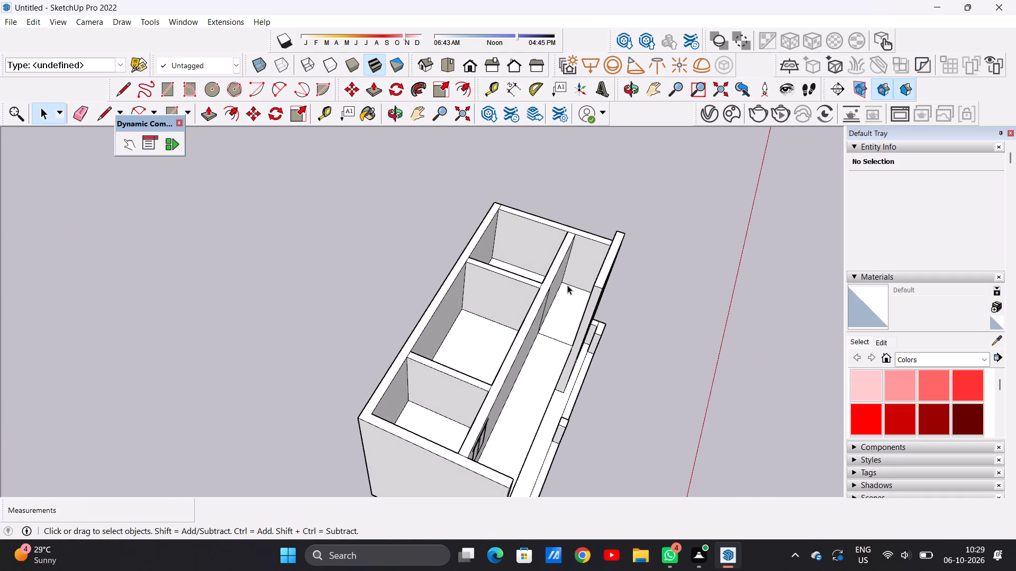
{"action": "scroll", "coordinate": [564, 268], "scroll_direction": "up", "scroll_amount": 7}
{"action": "middle_click_drag", "start_coordinate": [558, 278], "coordinate": [621, 271]}
{"action": "scroll", "coordinate": [622, 270], "scroll_direction": "up", "scroll_amount": 4}
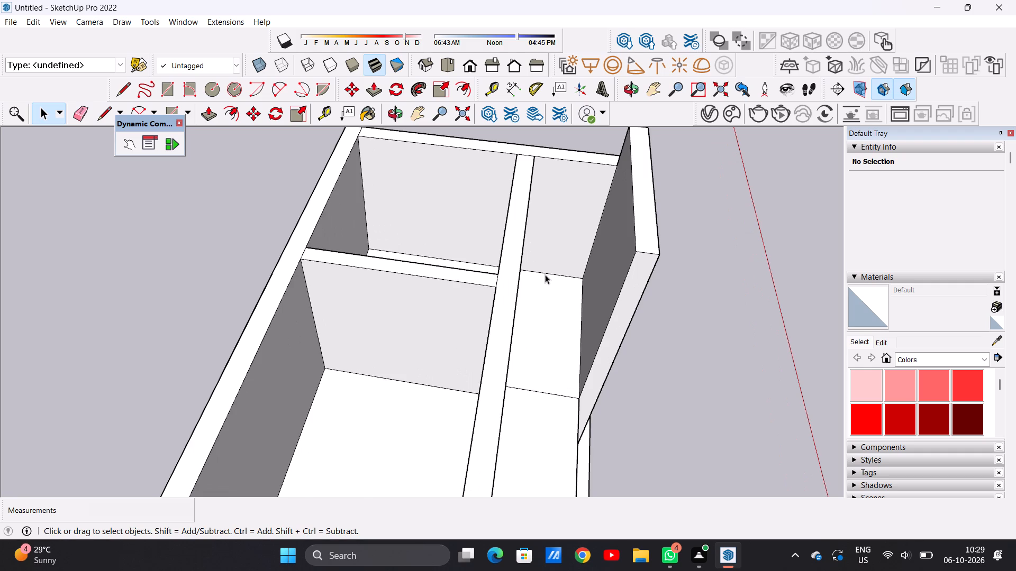
{"action": "scroll", "coordinate": [522, 277], "scroll_direction": "down", "scroll_amount": 6}
{"action": "scroll", "coordinate": [525, 220], "scroll_direction": "up", "scroll_amount": 5}
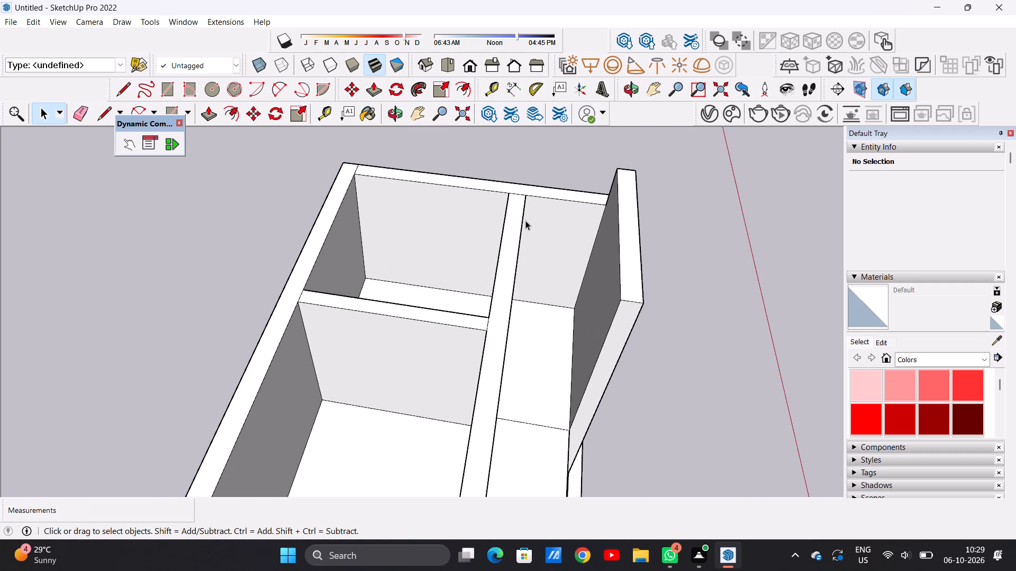
{"action": "middle_click_drag", "start_coordinate": [528, 245], "coordinate": [284, 252]}
{"action": "middle_click_drag", "start_coordinate": [503, 278], "coordinate": [175, 230]}
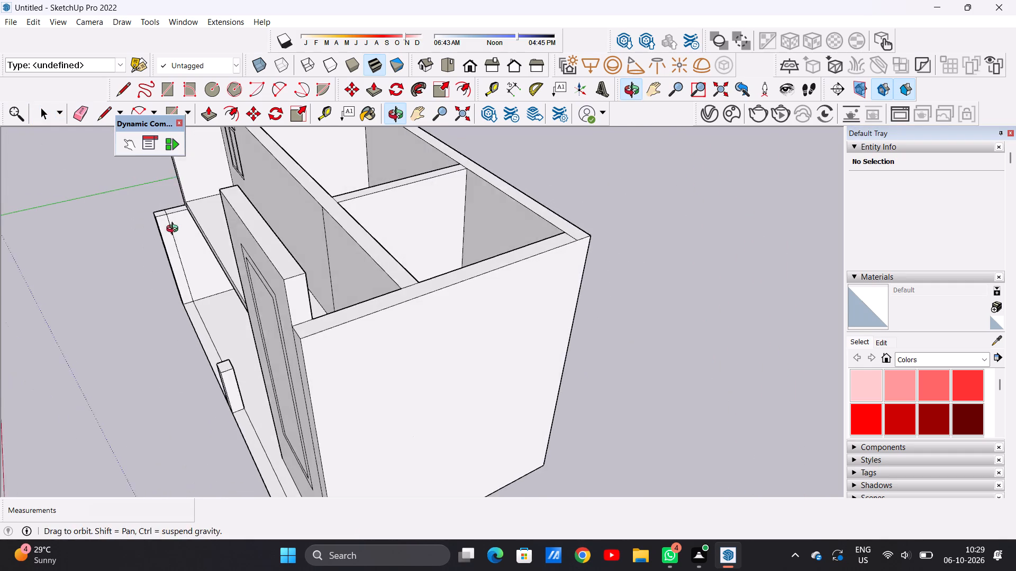
{"action": "middle_click_drag", "start_coordinate": [175, 230], "coordinate": [174, 230]}
{"action": "middle_click_drag", "start_coordinate": [492, 307], "coordinate": [374, 342]}
{"action": "scroll", "coordinate": [278, 314], "scroll_direction": "up", "scroll_amount": 4}
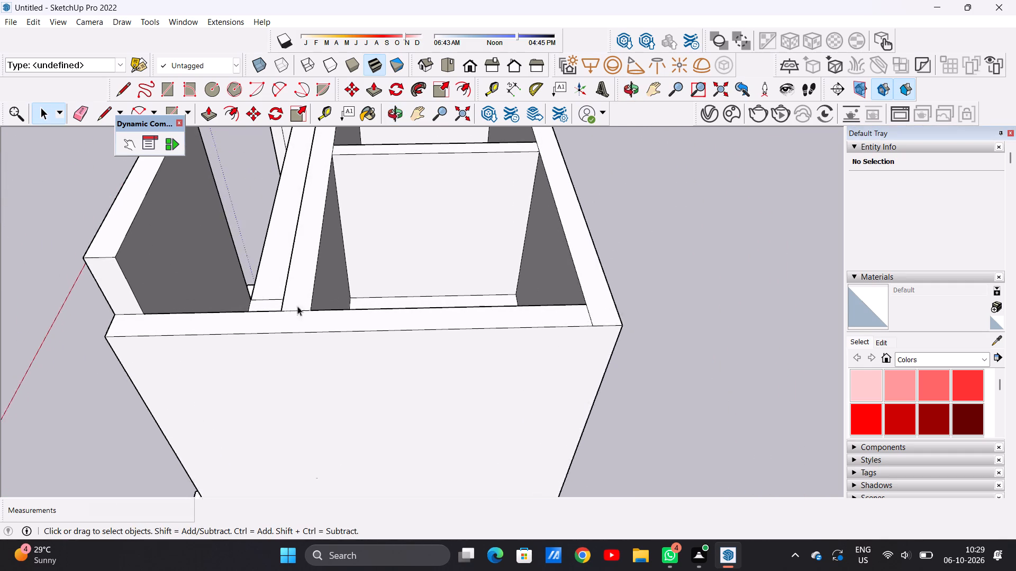
{"action": "scroll", "coordinate": [297, 306], "scroll_direction": "up", "scroll_amount": 2}
{"action": "scroll", "coordinate": [353, 306], "scroll_direction": "down", "scroll_amount": 9}
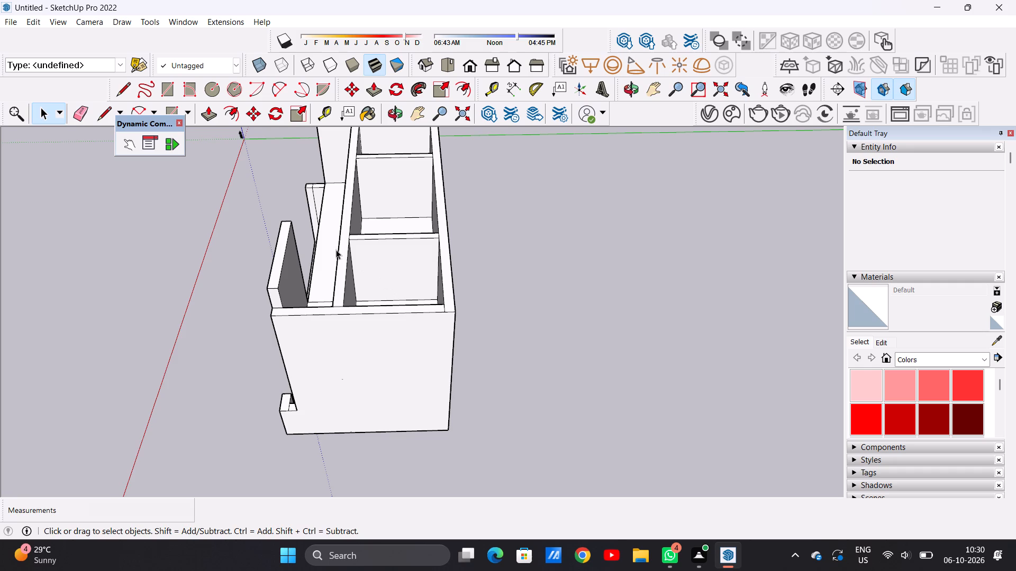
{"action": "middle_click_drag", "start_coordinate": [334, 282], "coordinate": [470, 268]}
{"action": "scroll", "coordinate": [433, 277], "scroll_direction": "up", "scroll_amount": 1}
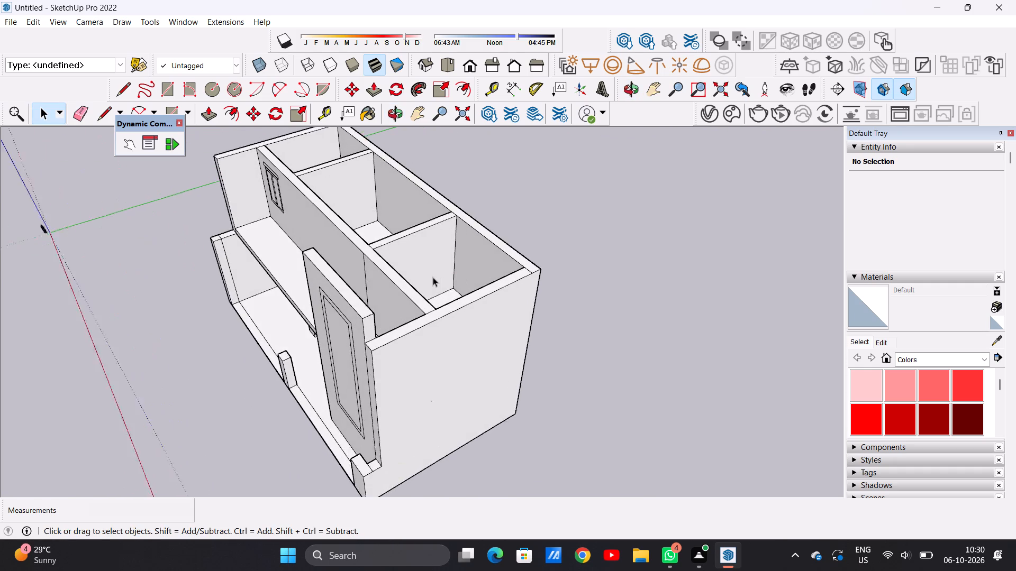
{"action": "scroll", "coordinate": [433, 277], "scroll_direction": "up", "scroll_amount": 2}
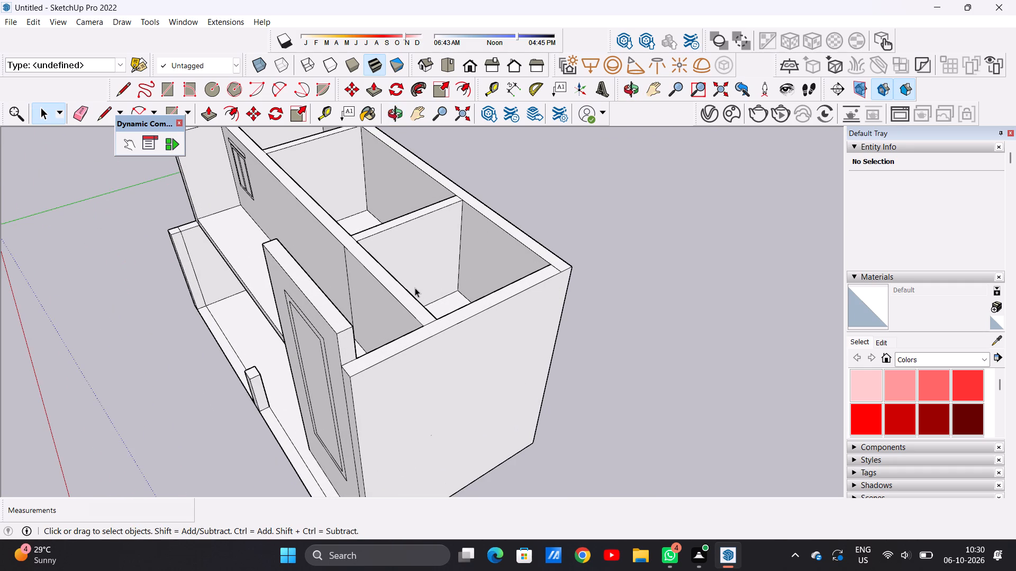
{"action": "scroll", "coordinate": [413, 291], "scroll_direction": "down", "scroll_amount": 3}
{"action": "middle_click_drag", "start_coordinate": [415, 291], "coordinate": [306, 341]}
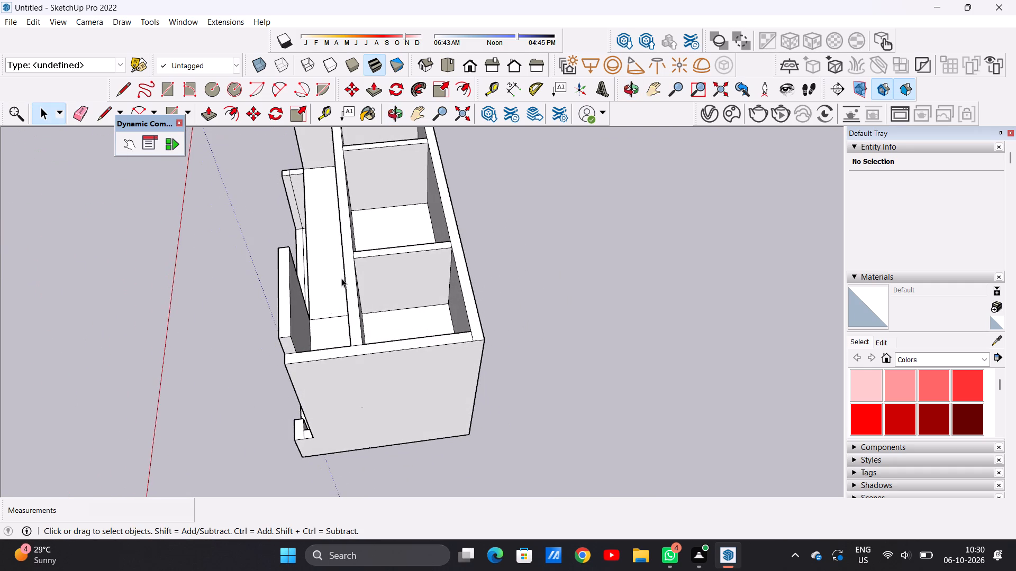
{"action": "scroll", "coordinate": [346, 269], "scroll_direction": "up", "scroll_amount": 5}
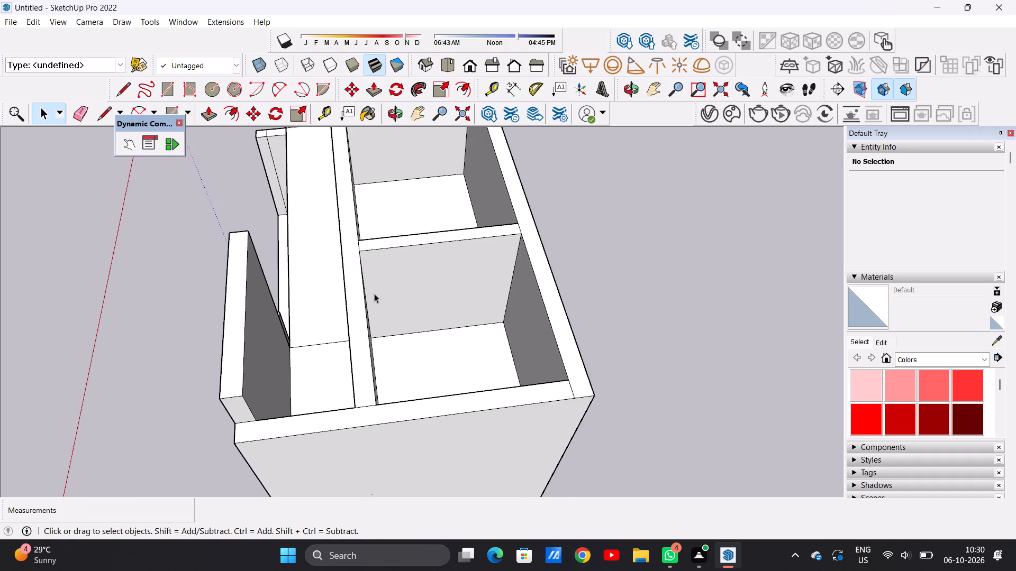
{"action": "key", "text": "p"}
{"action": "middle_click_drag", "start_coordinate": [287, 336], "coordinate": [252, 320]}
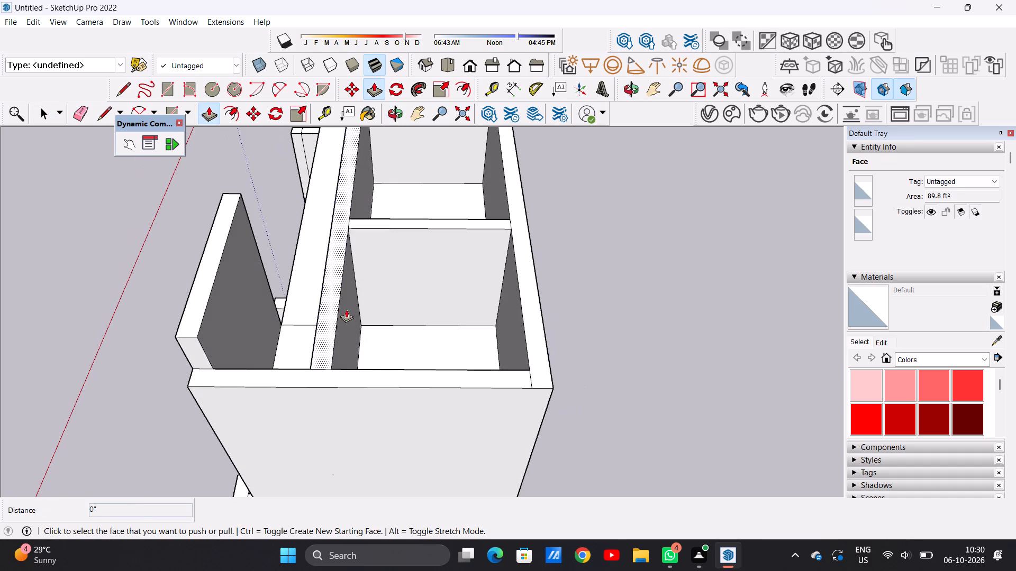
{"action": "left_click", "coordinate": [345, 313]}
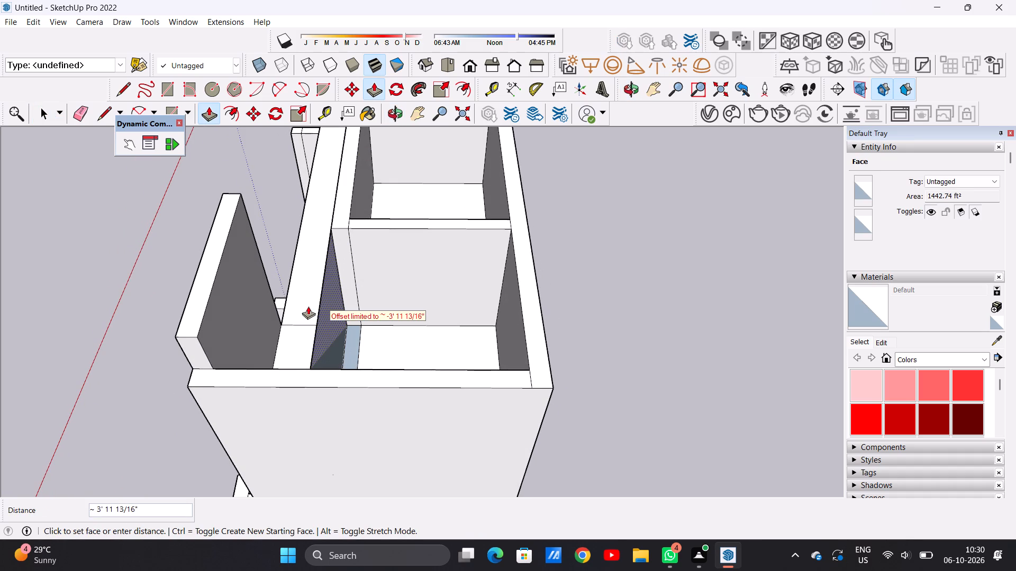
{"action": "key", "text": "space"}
Draw a line about 3' 11 13/16" long across the upper-floor front wall's top, level with the tower-side partition's inner corner.
{"action": "middle_click_drag", "start_coordinate": [309, 306], "coordinate": [396, 291]}
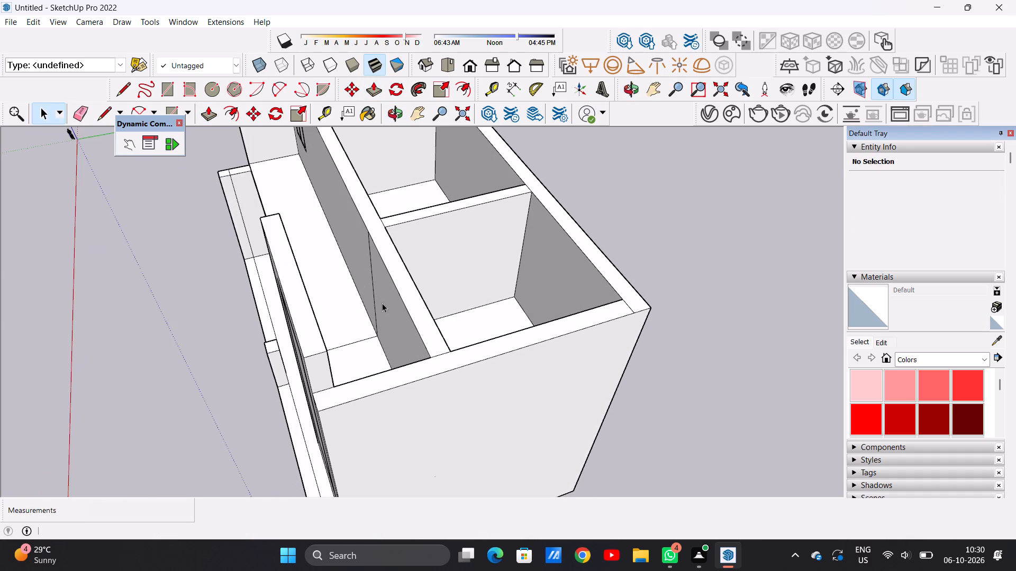
{"action": "middle_click_drag", "start_coordinate": [362, 327], "coordinate": [310, 318]}
{"action": "scroll", "coordinate": [295, 305], "scroll_direction": "up", "scroll_amount": 2}
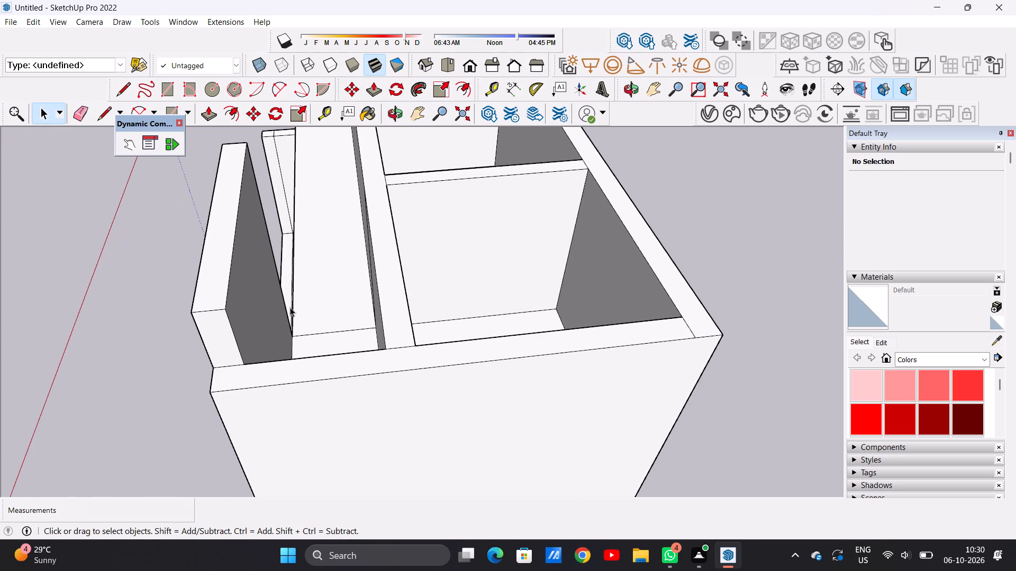
{"action": "scroll", "coordinate": [375, 318], "scroll_direction": "down", "scroll_amount": 4}
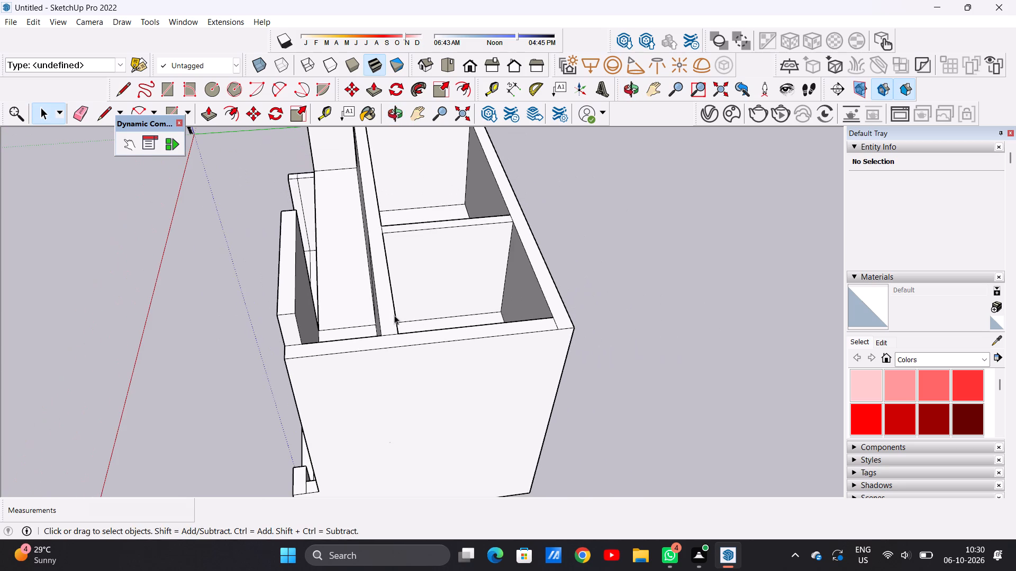
{"action": "scroll", "coordinate": [425, 320], "scroll_direction": "up", "scroll_amount": 5}
{"action": "scroll", "coordinate": [327, 308], "scroll_direction": "down", "scroll_amount": 8}
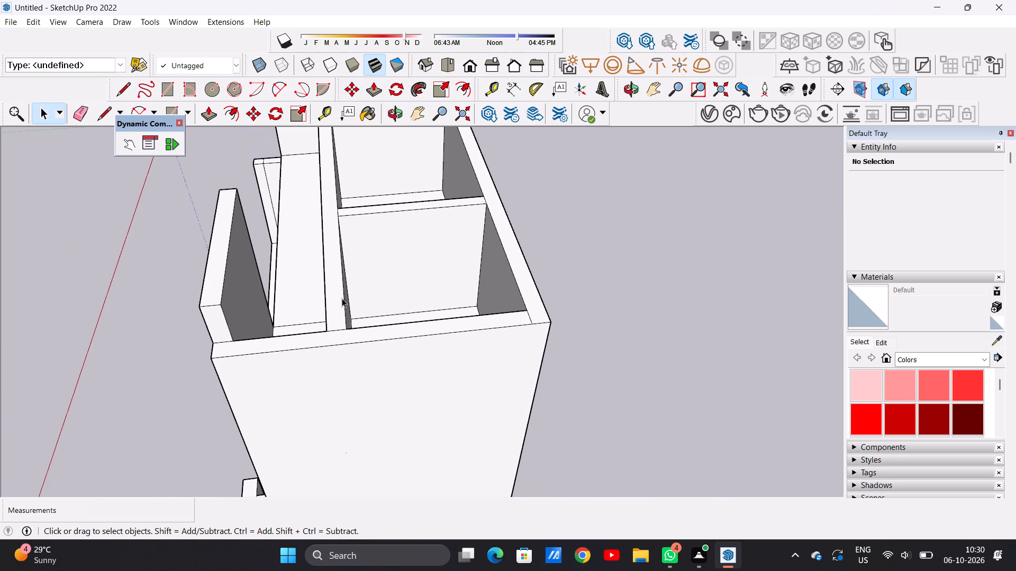
{"action": "middle_click_drag", "start_coordinate": [307, 292], "coordinate": [384, 316]}
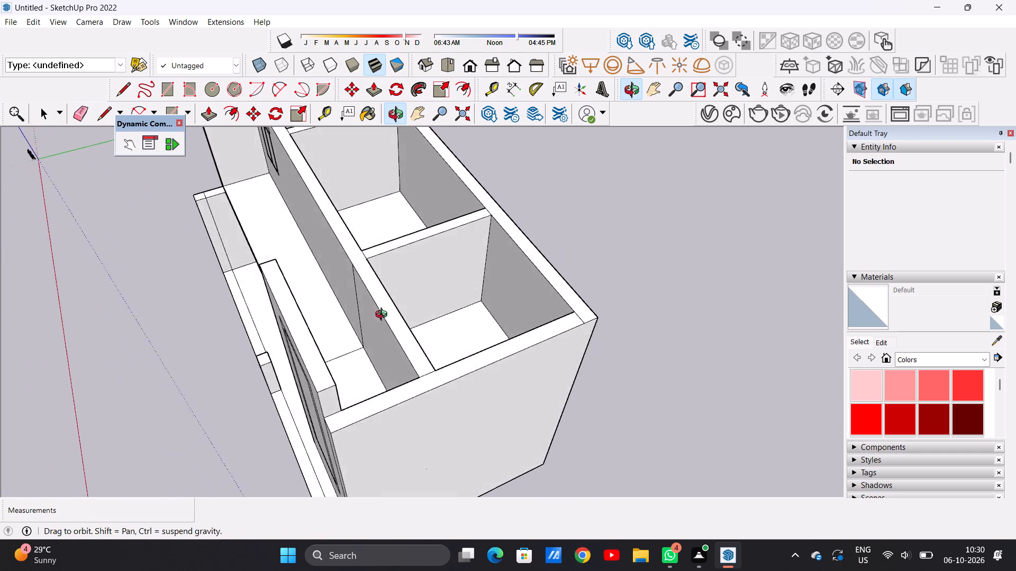
{"action": "middle_click_drag", "start_coordinate": [384, 316], "coordinate": [400, 339]}
{"action": "scroll", "coordinate": [388, 298], "scroll_direction": "up", "scroll_amount": 5}
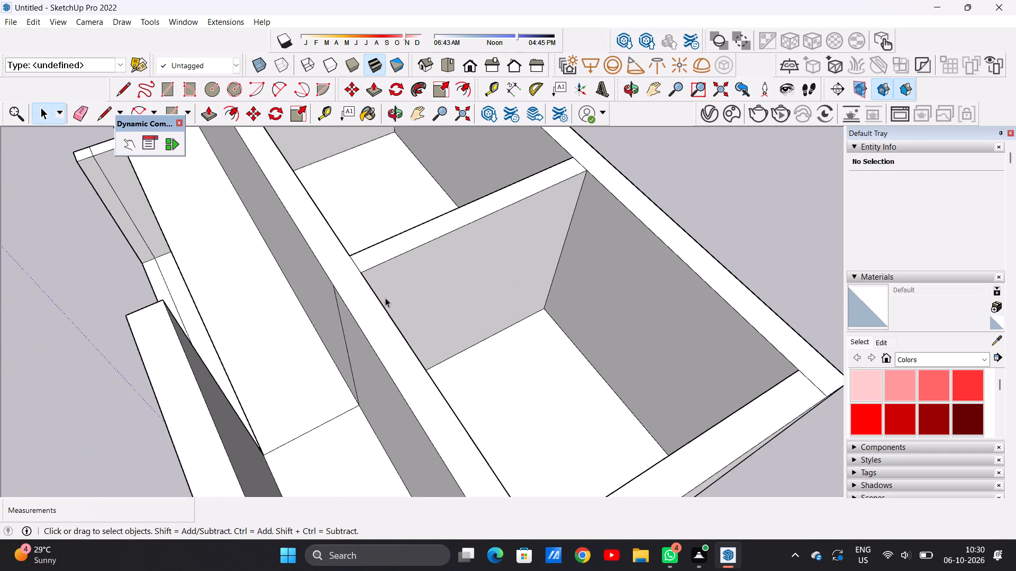
{"action": "scroll", "coordinate": [385, 298], "scroll_direction": "up", "scroll_amount": 2}
{"action": "key", "text": "l"}
{"action": "scroll", "coordinate": [359, 298], "scroll_direction": "up", "scroll_amount": 6}
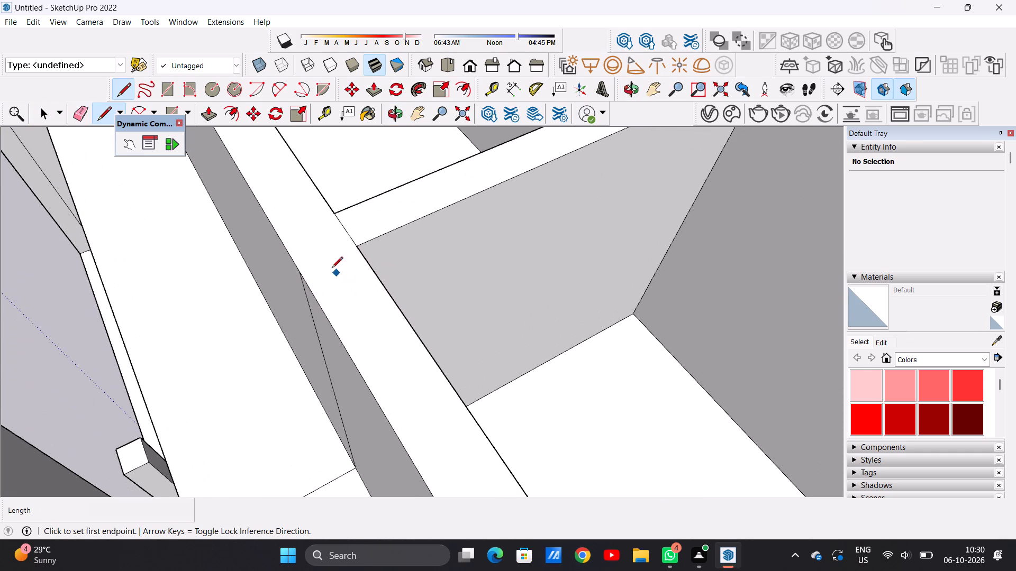
{"action": "left_click", "coordinate": [302, 272]}
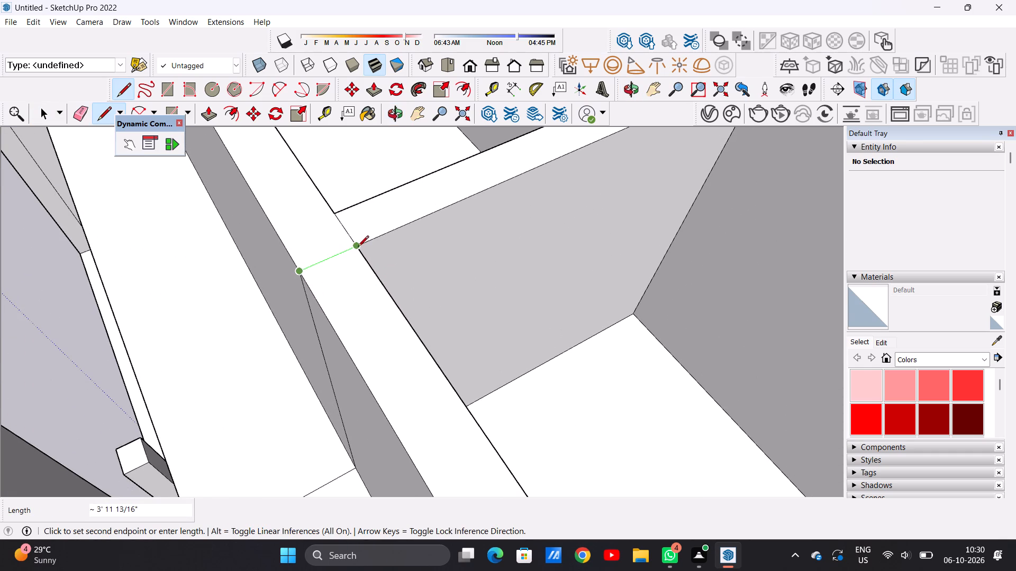
{"action": "left_click", "coordinate": [358, 247]}
{"action": "scroll", "coordinate": [346, 284], "scroll_direction": "down", "scroll_amount": 16}
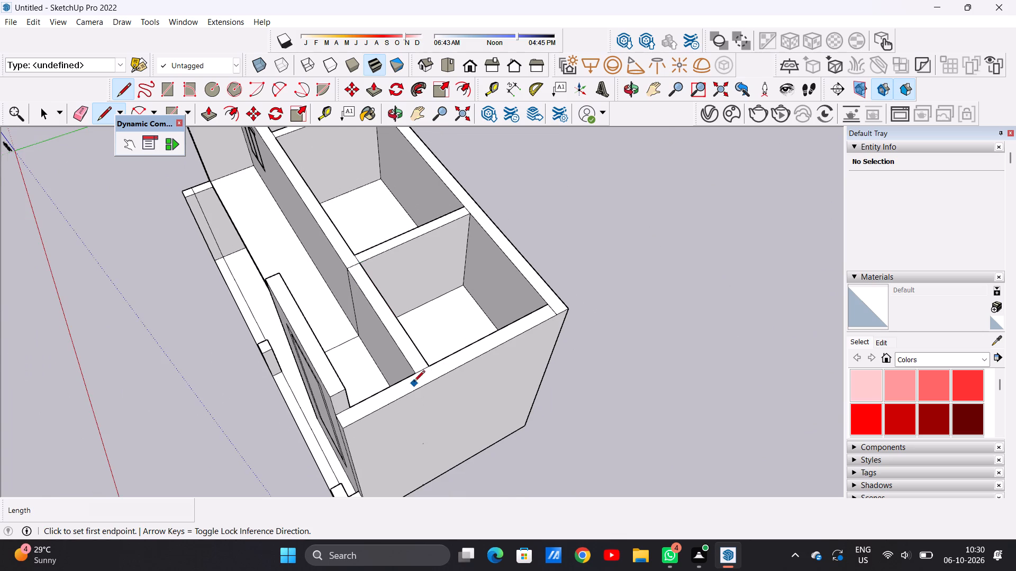
{"action": "scroll", "coordinate": [422, 374], "scroll_direction": "up", "scroll_amount": 13}
{"action": "key", "text": "space"}
{"action": "scroll", "coordinate": [457, 338], "scroll_direction": "down", "scroll_amount": 8}
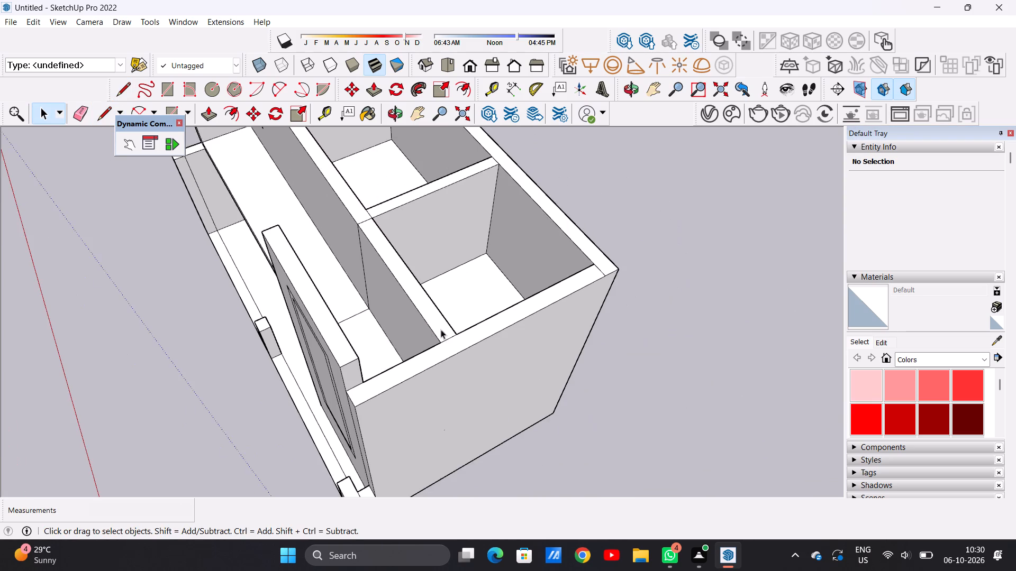
Erase the edges of the front wall section behind the tower to remove that section and open up the end room.
{"action": "middle_click_drag", "start_coordinate": [412, 324], "coordinate": [437, 302]}
{"action": "scroll", "coordinate": [442, 270], "scroll_direction": "up", "scroll_amount": 5}
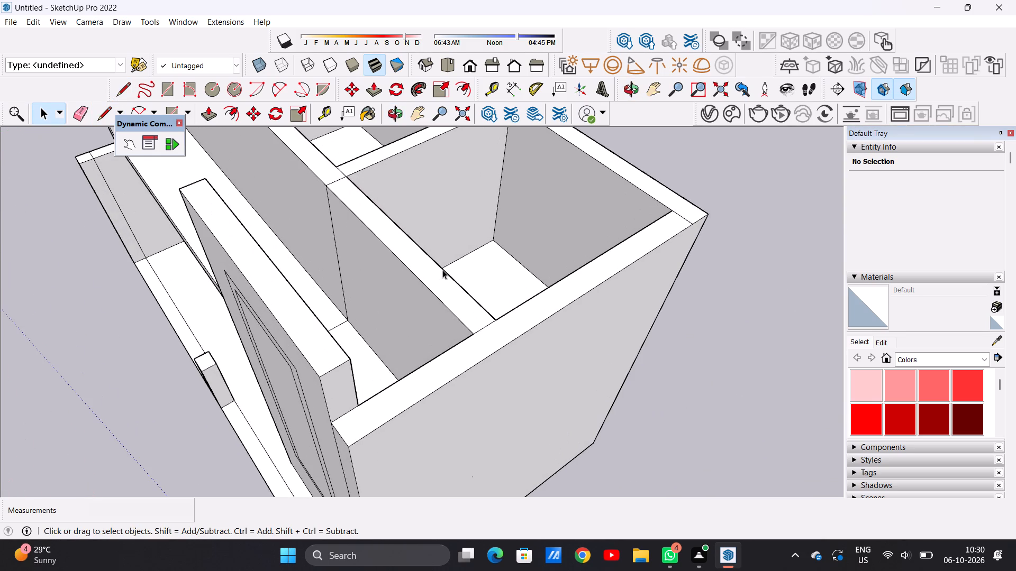
{"action": "key", "text": "e"}
{"action": "scroll", "coordinate": [431, 270], "scroll_direction": "up", "scroll_amount": 10}
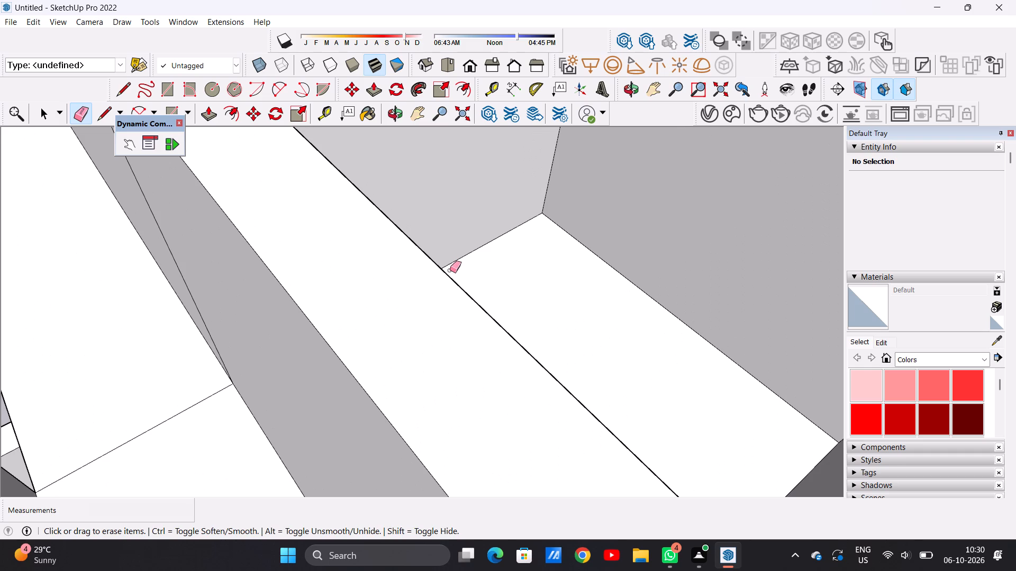
{"action": "left_click", "coordinate": [448, 274]}
{"action": "scroll", "coordinate": [451, 282], "scroll_direction": "down", "scroll_amount": 9}
{"action": "middle_click_drag", "start_coordinate": [452, 282], "coordinate": [444, 287]}
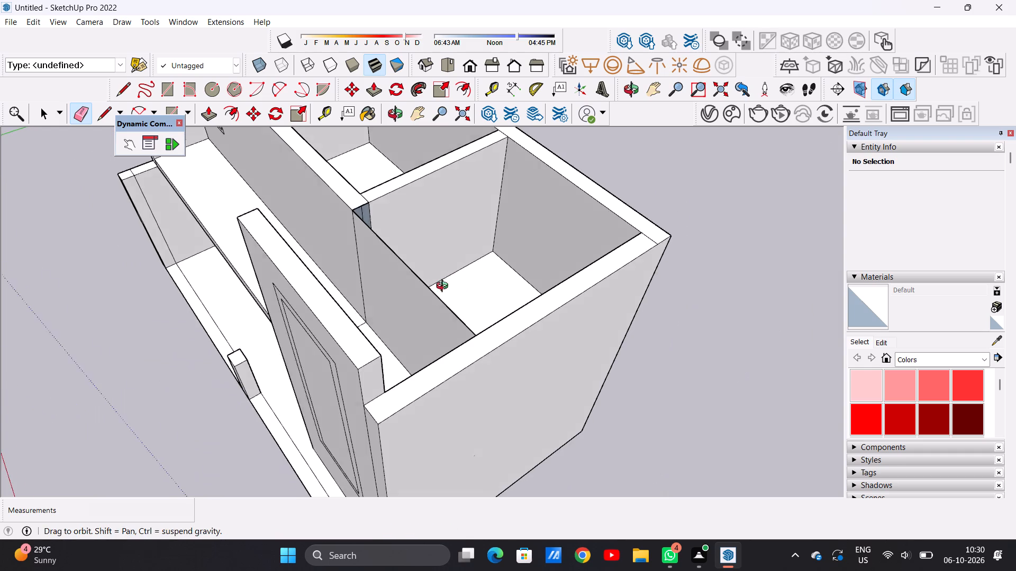
{"action": "middle_click_drag", "start_coordinate": [444, 287], "coordinate": [315, 306]}
{"action": "scroll", "coordinate": [319, 301], "scroll_direction": "up", "scroll_amount": 8}
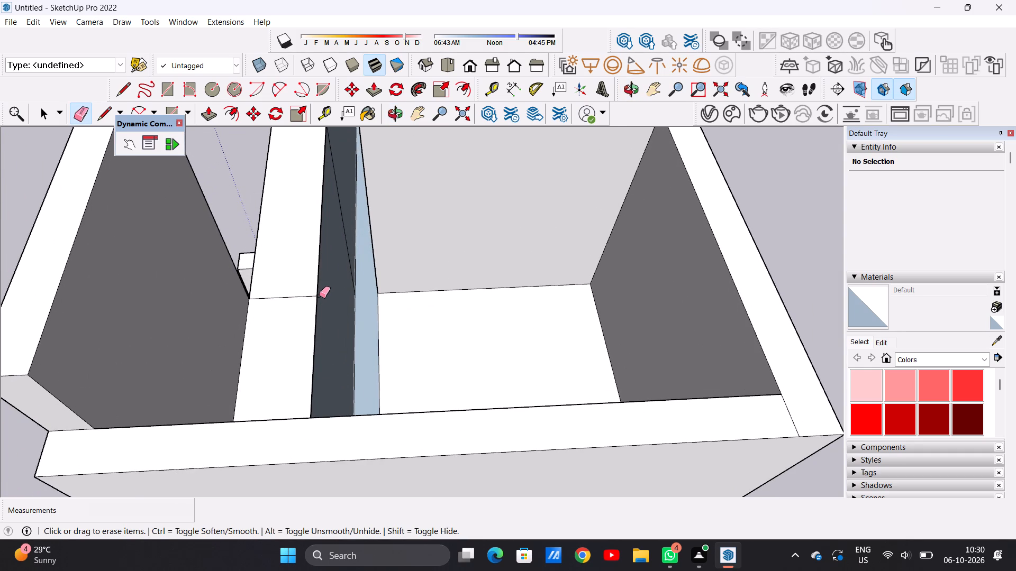
{"action": "left_click", "coordinate": [316, 298]}
{"action": "key", "text": "space"}
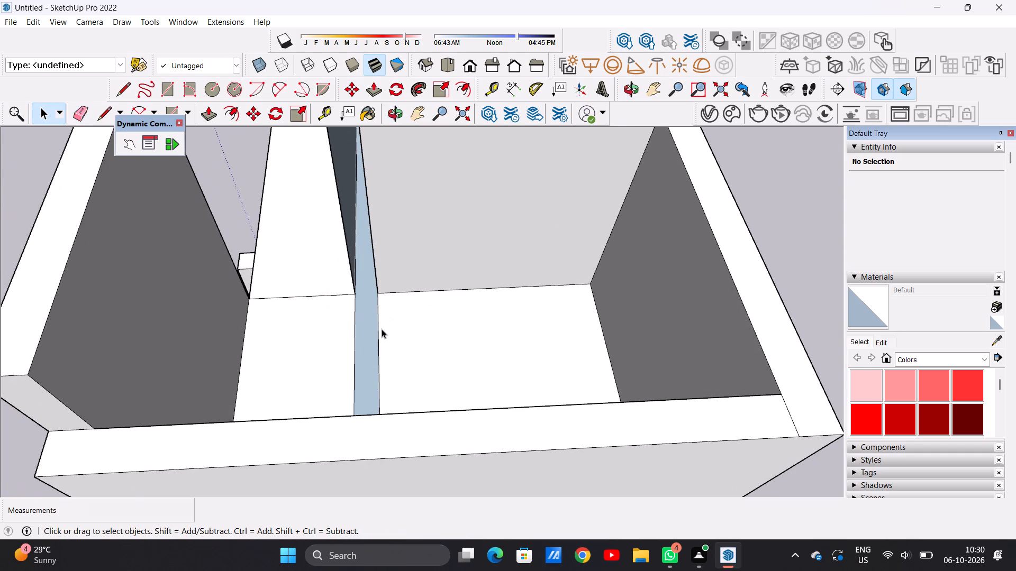
Draw a line about 3' 11 13/16" long along the base of the cut wall end to close its open face.
{"action": "key", "text": "l"}
{"action": "scroll", "coordinate": [358, 291], "scroll_direction": "up", "scroll_amount": 6}
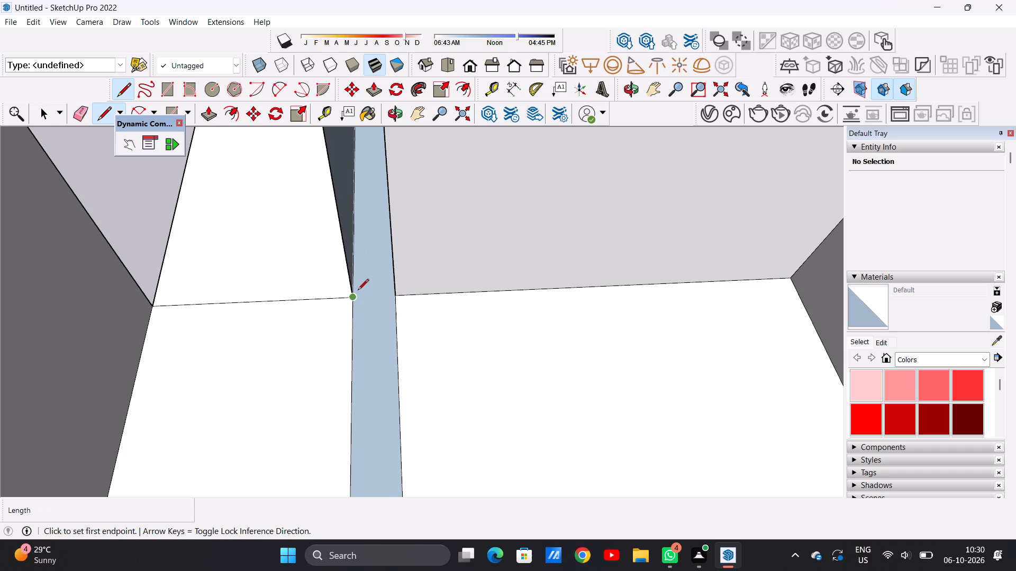
{"action": "left_click", "coordinate": [352, 297]}
{"action": "left_click", "coordinate": [394, 298]}
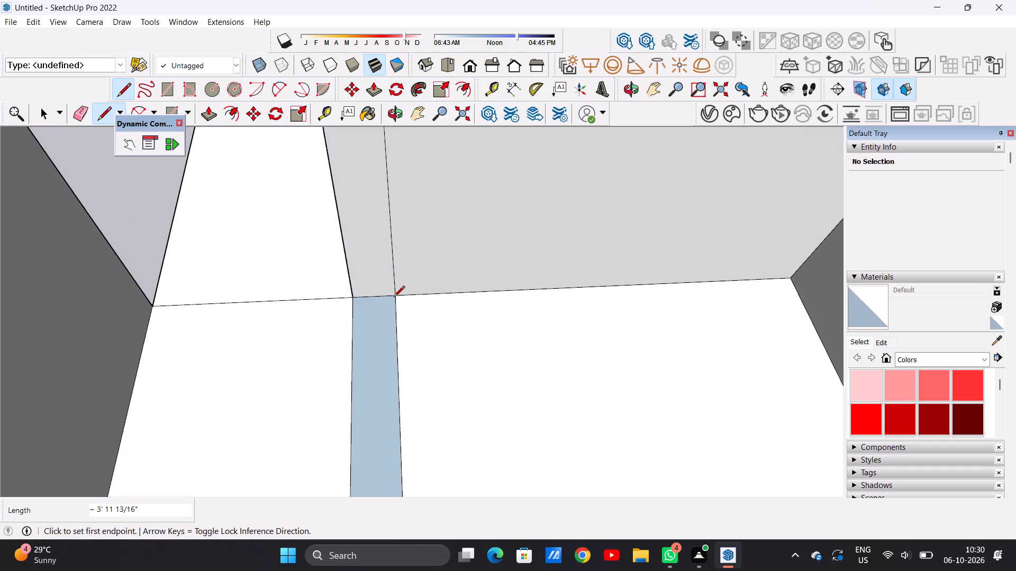
Trace the far end, about 3' 11 13/16", and part of the front edge of the floor strip left by the erased wall.
{"action": "scroll", "coordinate": [376, 306], "scroll_direction": "down", "scroll_amount": 12}
{"action": "middle_click_drag", "start_coordinate": [335, 315], "coordinate": [553, 333]}
{"action": "middle_click_drag", "start_coordinate": [457, 325], "coordinate": [477, 337]}
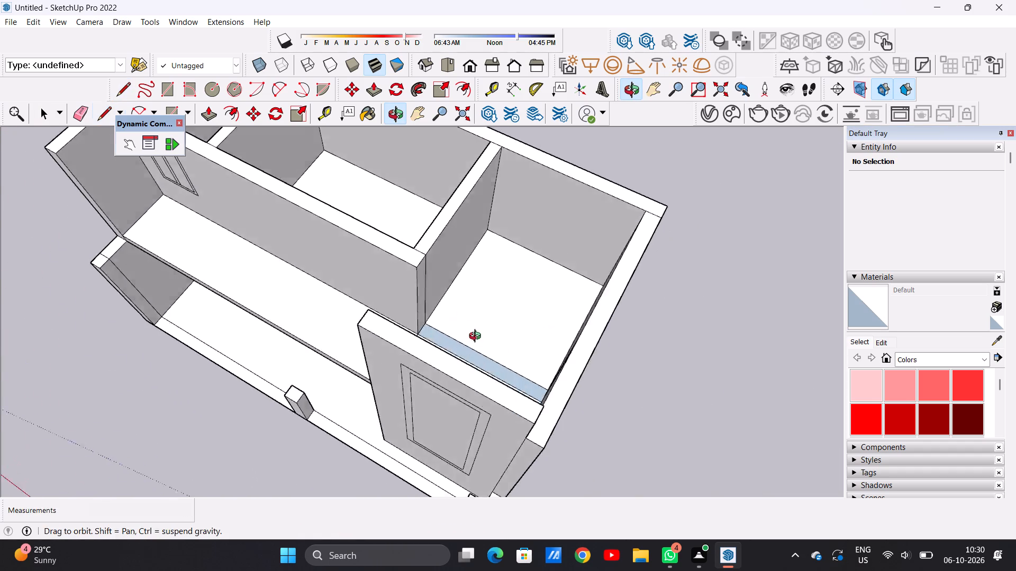
{"action": "middle_click_drag", "start_coordinate": [477, 337], "coordinate": [593, 350]}
{"action": "scroll", "coordinate": [581, 323], "scroll_direction": "up", "scroll_amount": 20}
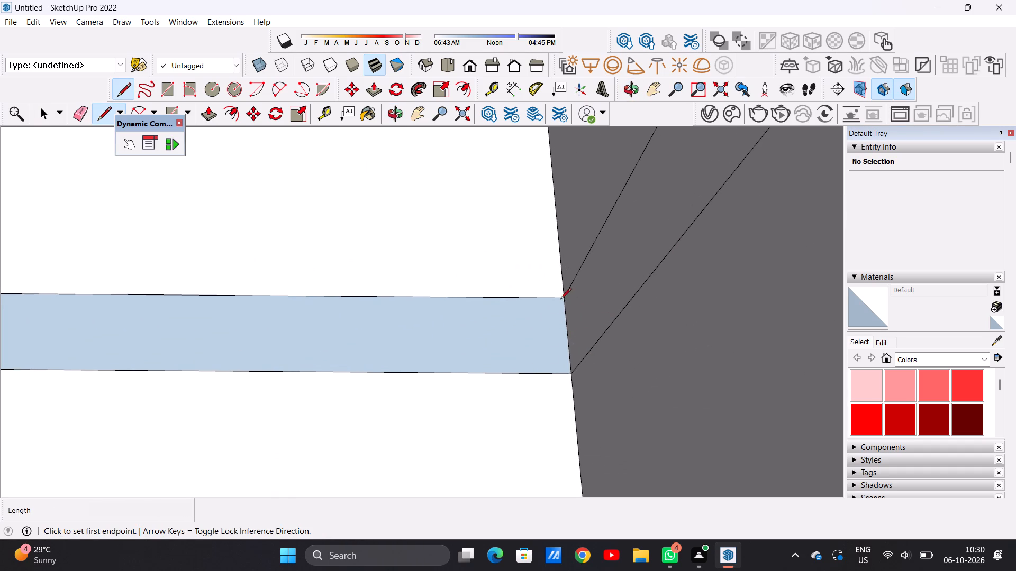
{"action": "left_click", "coordinate": [560, 299]}
{"action": "left_click", "coordinate": [573, 369]}
{"action": "scroll", "coordinate": [542, 365], "scroll_direction": "down", "scroll_amount": 12}
{"action": "scroll", "coordinate": [416, 364], "scroll_direction": "up", "scroll_amount": 6}
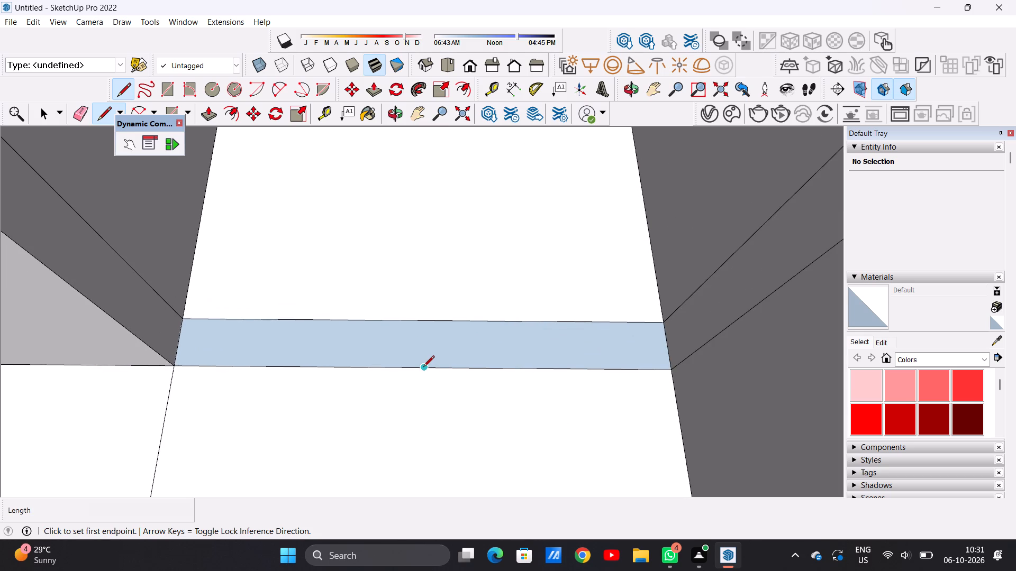
{"action": "left_click", "coordinate": [423, 367]}
{"action": "left_click", "coordinate": [449, 371]}
{"action": "key", "text": "space"}
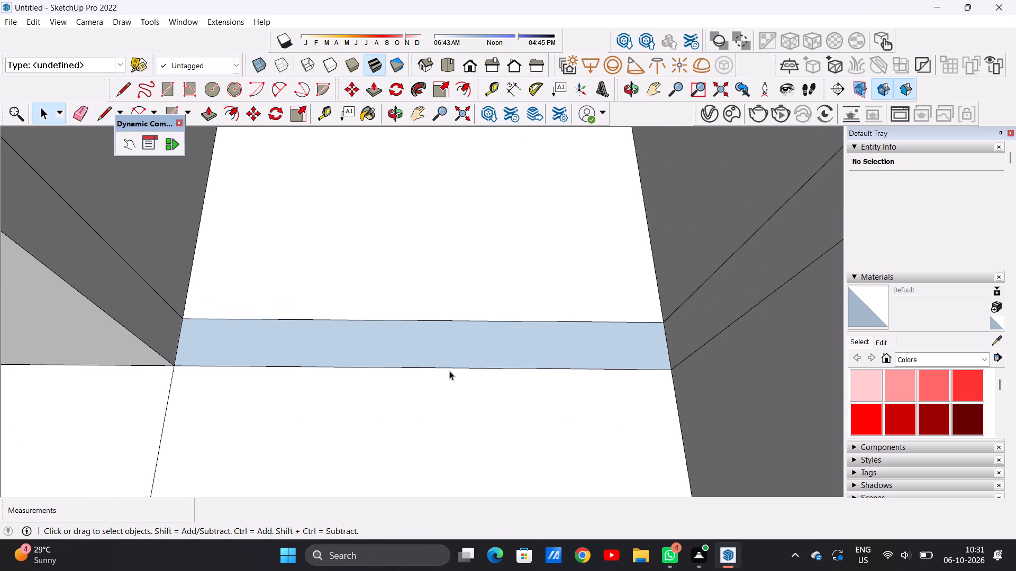
Draw a line about 18' long across the upper floor from the leftover strip's front edge to the tower's inner face, parallel to the floor edge.
{"action": "scroll", "coordinate": [430, 374], "scroll_direction": "down", "scroll_amount": 20}
{"action": "middle_click_drag", "start_coordinate": [465, 356], "coordinate": [468, 327]}
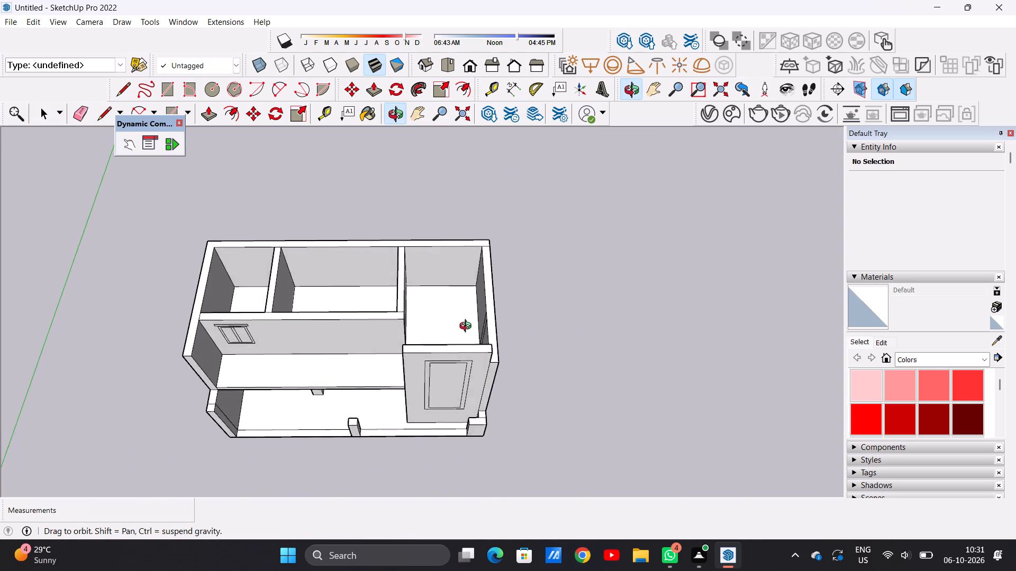
{"action": "middle_click_drag", "start_coordinate": [468, 327], "coordinate": [537, 360]}
{"action": "middle_click_drag", "start_coordinate": [374, 333], "coordinate": [558, 316]}
{"action": "middle_click_drag", "start_coordinate": [453, 322], "coordinate": [494, 323]}
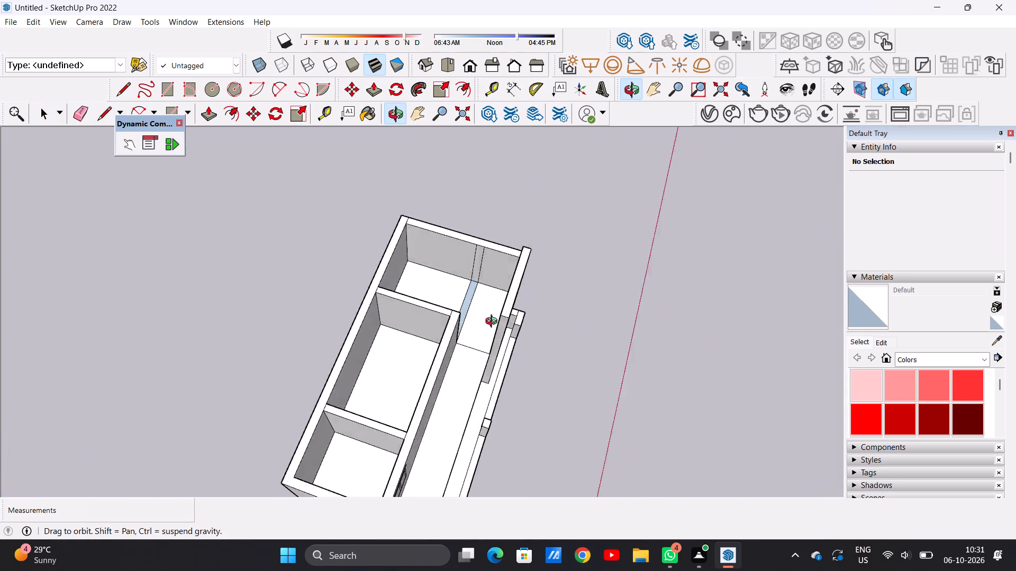
{"action": "middle_click_drag", "start_coordinate": [494, 323], "coordinate": [558, 311]}
{"action": "scroll", "coordinate": [495, 265], "scroll_direction": "up", "scroll_amount": 8}
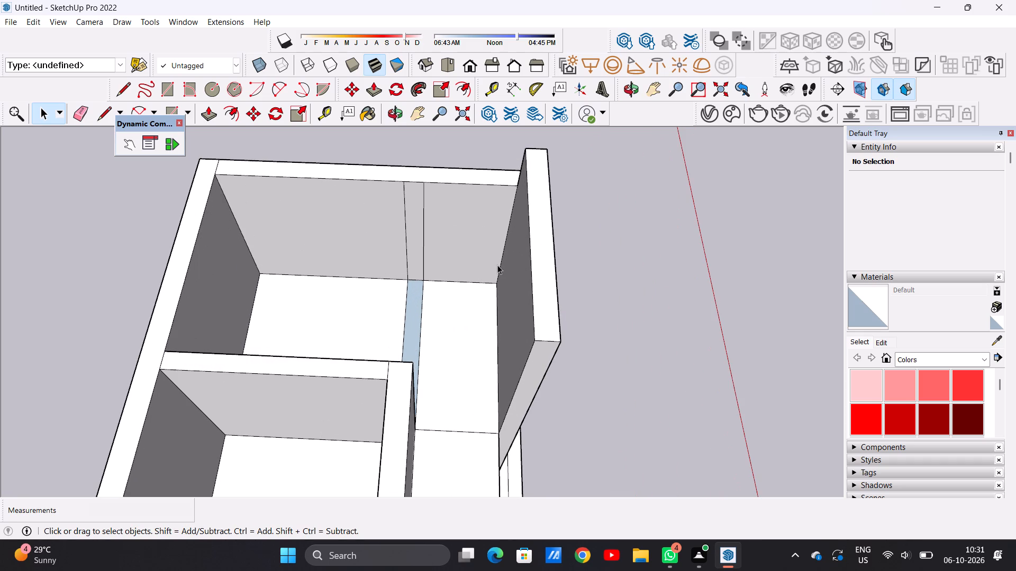
{"action": "middle_click_drag", "start_coordinate": [454, 414], "coordinate": [346, 397]}
{"action": "scroll", "coordinate": [406, 370], "scroll_direction": "down", "scroll_amount": 4}
{"action": "middle_click_drag", "start_coordinate": [382, 400], "coordinate": [314, 394]}
{"action": "scroll", "coordinate": [385, 395], "scroll_direction": "up", "scroll_amount": 7}
{"action": "scroll", "coordinate": [370, 372], "scroll_direction": "down", "scroll_amount": 2}
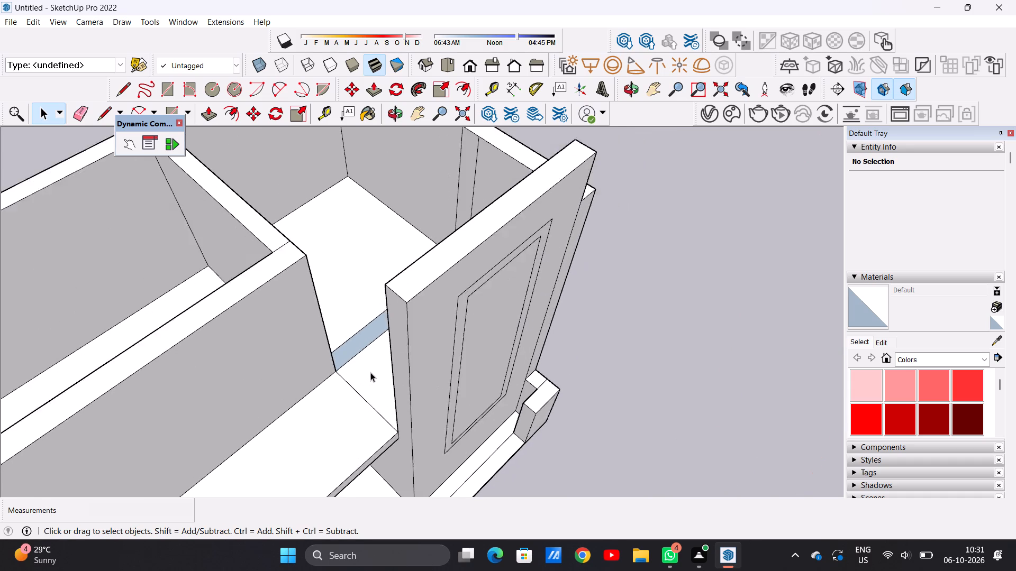
{"action": "scroll", "coordinate": [370, 372], "scroll_direction": "down", "scroll_amount": 9}
{"action": "middle_click_drag", "start_coordinate": [349, 373], "coordinate": [402, 378]}
{"action": "scroll", "coordinate": [389, 380], "scroll_direction": "up", "scroll_amount": 4}
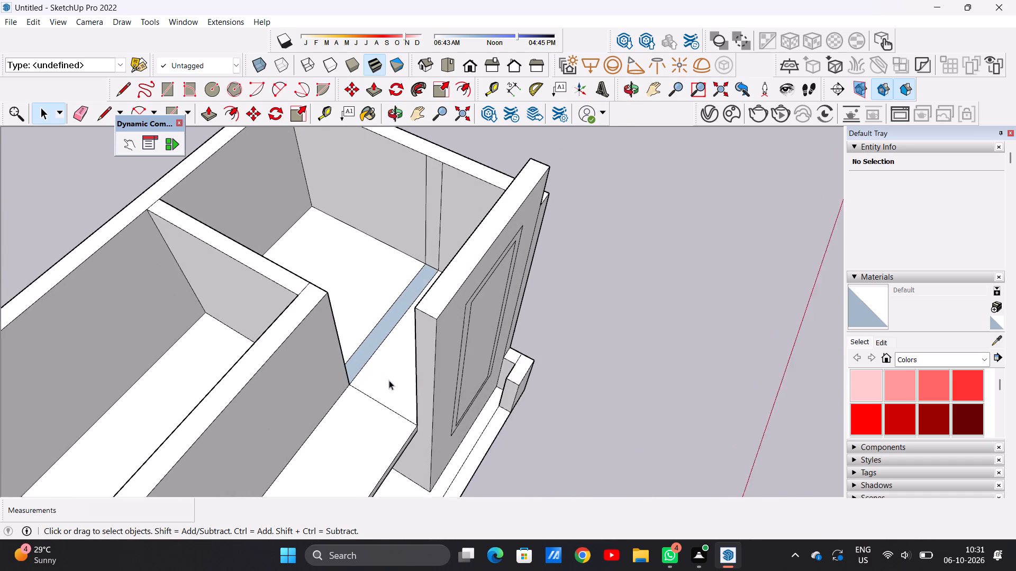
{"action": "scroll", "coordinate": [389, 380], "scroll_direction": "up", "scroll_amount": 5}
{"action": "key", "text": "l"}
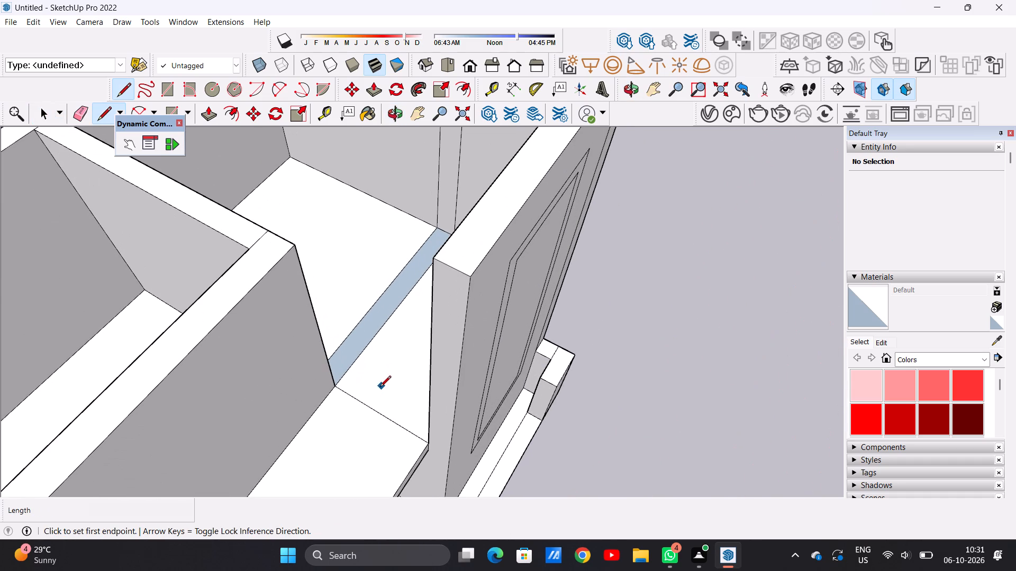
{"action": "scroll", "coordinate": [356, 375], "scroll_direction": "up", "scroll_amount": 6}
{"action": "left_click", "coordinate": [338, 373]}
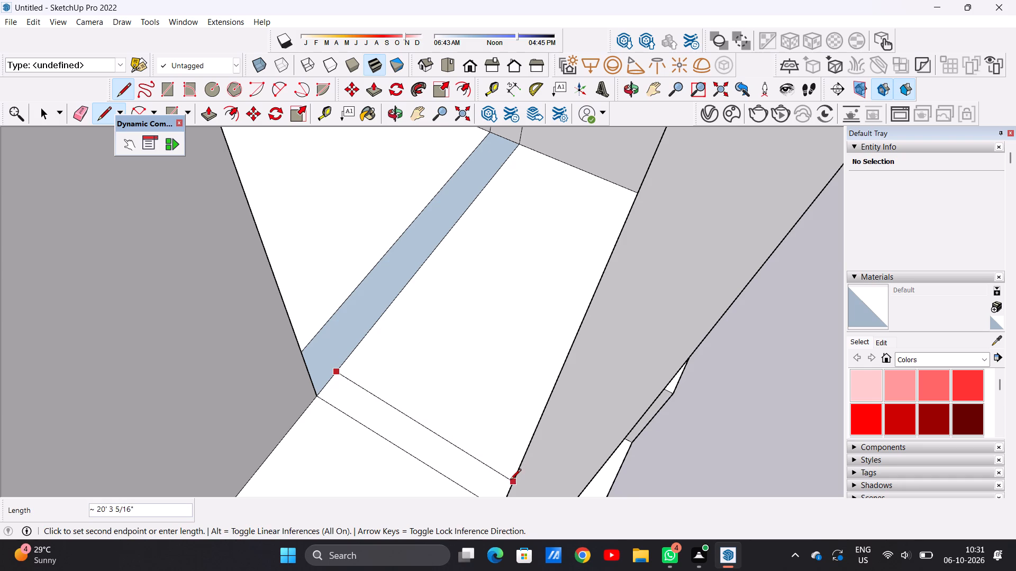
{"action": "scroll", "coordinate": [458, 444], "scroll_direction": "up", "scroll_amount": 1}
{"action": "middle_click_drag", "start_coordinate": [465, 445], "coordinate": [554, 423]}
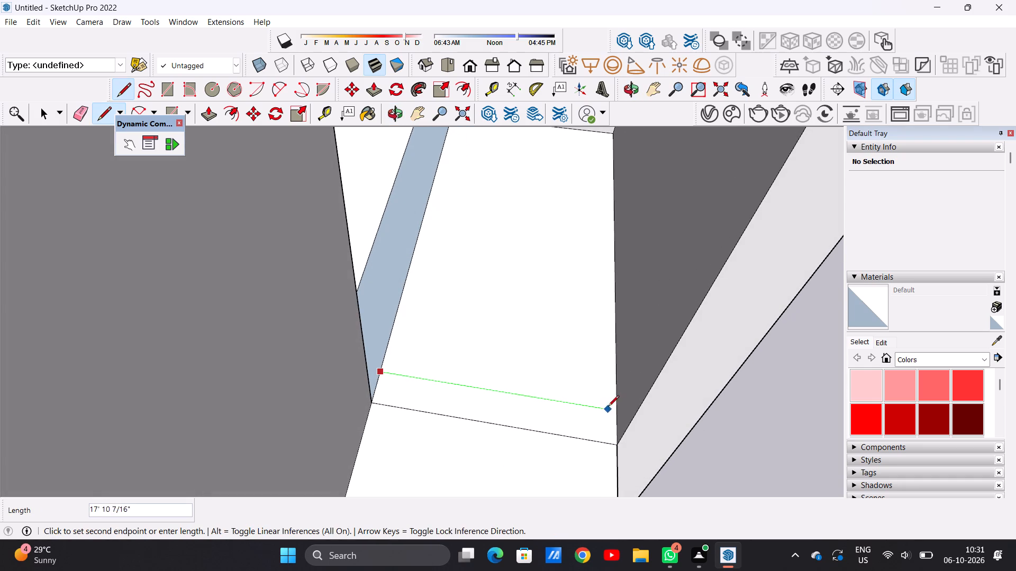
{"action": "left_click", "coordinate": [615, 411]}
{"action": "key", "text": "space"}
Push/Pull the narrow floor strip beside the tower up to the top of the front wall to form a cross wall.
{"action": "scroll", "coordinate": [510, 436], "scroll_direction": "down", "scroll_amount": 6}
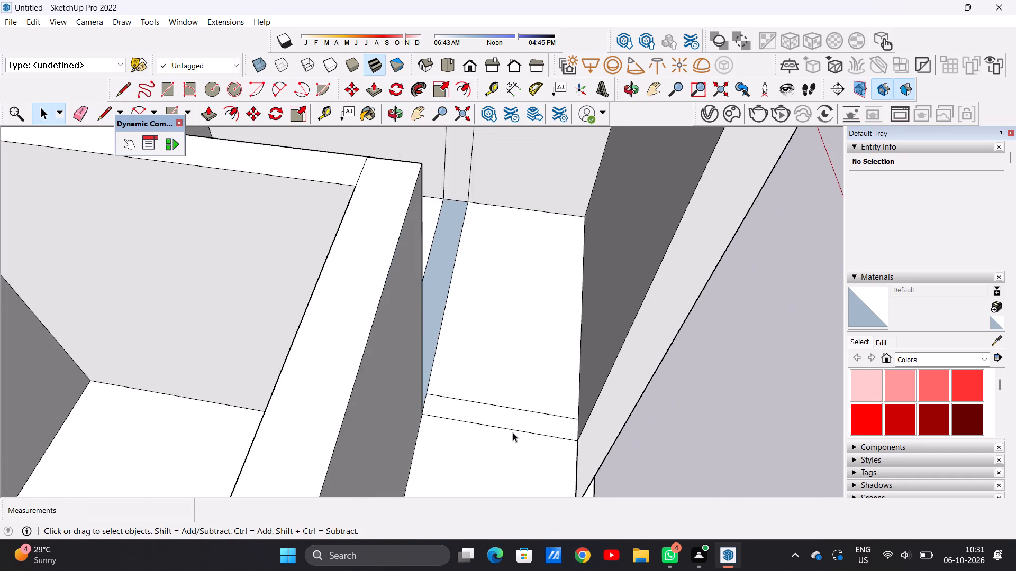
{"action": "scroll", "coordinate": [513, 432], "scroll_direction": "down", "scroll_amount": 7}
{"action": "middle_click_drag", "start_coordinate": [512, 439], "coordinate": [339, 423]}
{"action": "scroll", "coordinate": [386, 431], "scroll_direction": "up", "scroll_amount": 2}
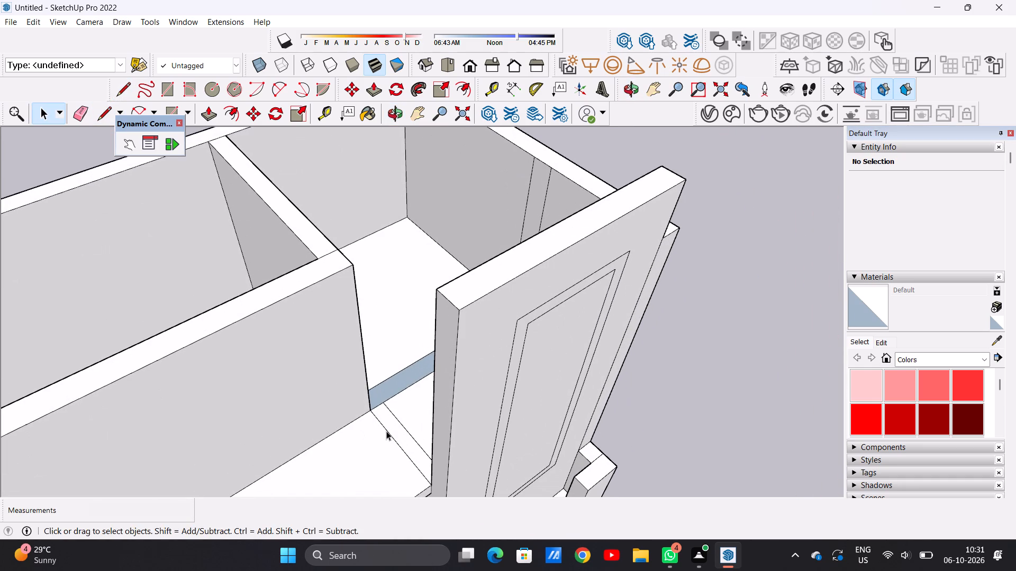
{"action": "key", "text": "p"}
{"action": "scroll", "coordinate": [395, 423], "scroll_direction": "up", "scroll_amount": 3}
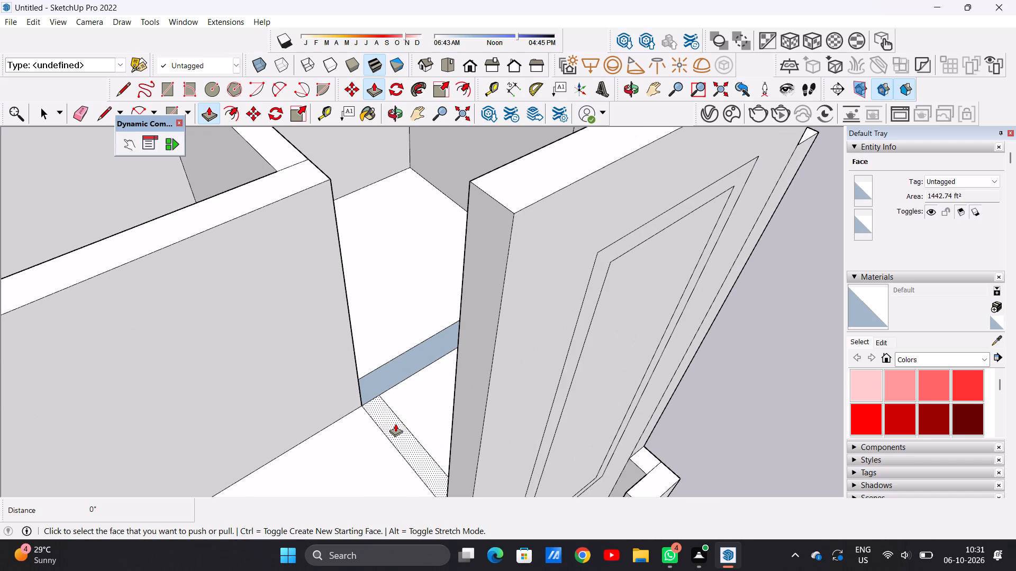
{"action": "left_click", "coordinate": [395, 423]}
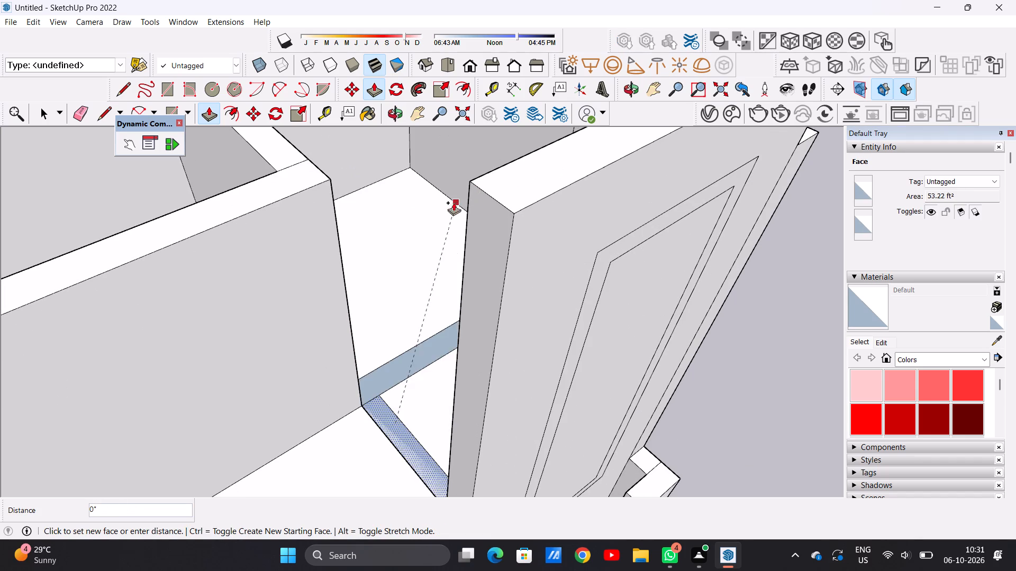
{"action": "left_click", "coordinate": [332, 179]}
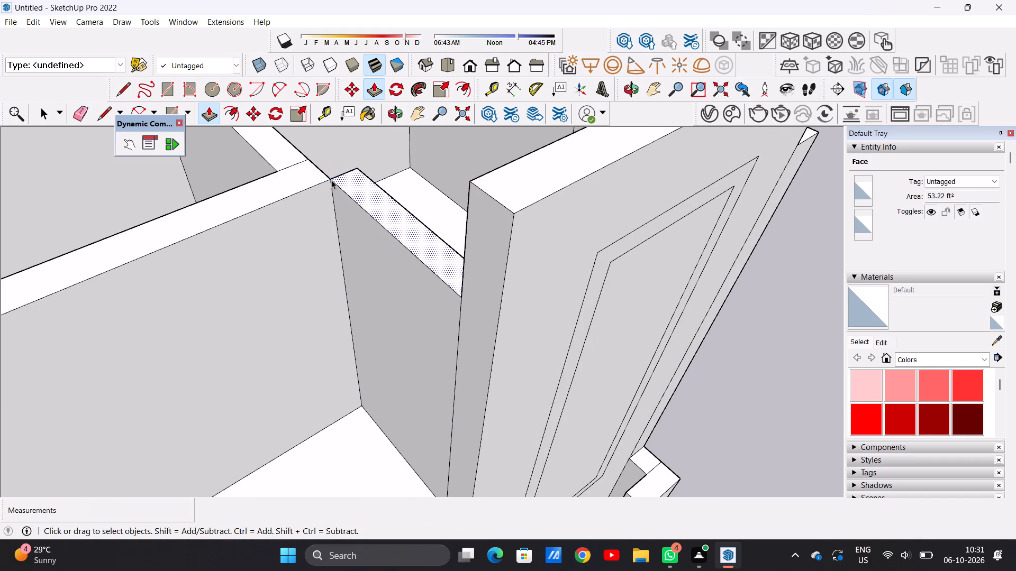
{"action": "key", "text": "space"}
Push/Pull the new cross wall's inner end face about 3' 11 13/16" across the cut front-wall end to meet the room partition.
{"action": "scroll", "coordinate": [356, 255], "scroll_direction": "down", "scroll_amount": 12}
{"action": "middle_click_drag", "start_coordinate": [358, 276], "coordinate": [251, 232]}
{"action": "scroll", "coordinate": [370, 221], "scroll_direction": "down", "scroll_amount": 3}
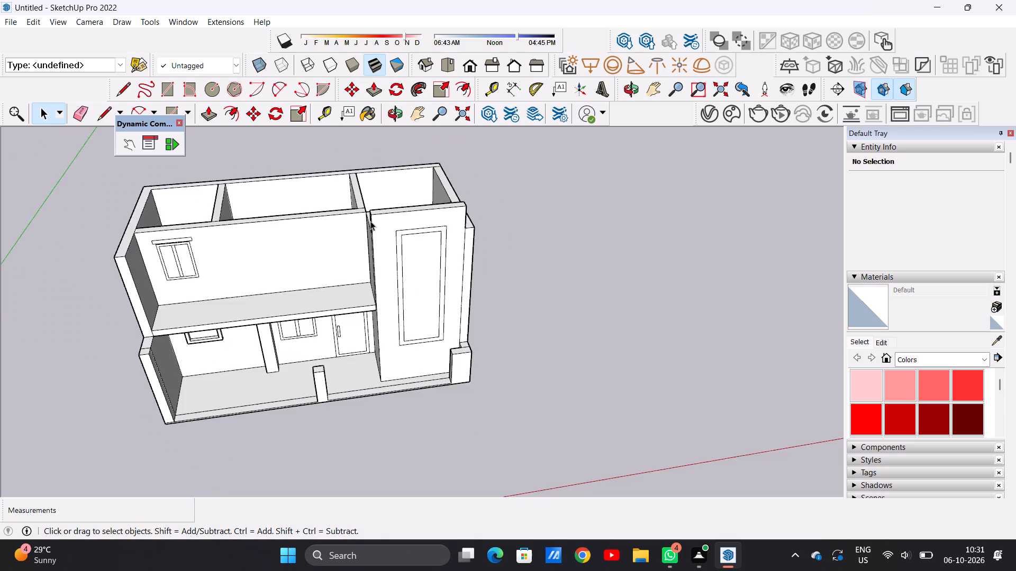
{"action": "scroll", "coordinate": [370, 221], "scroll_direction": "down", "scroll_amount": 3}
{"action": "middle_click_drag", "start_coordinate": [358, 243], "coordinate": [304, 195]}
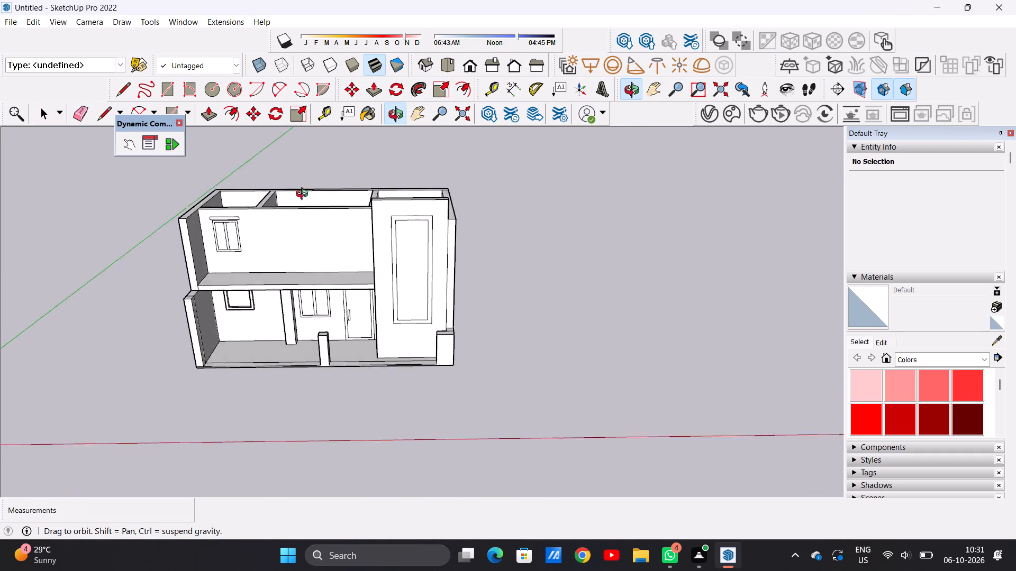
{"action": "middle_click_drag", "start_coordinate": [304, 195], "coordinate": [288, 197]}
{"action": "middle_click_drag", "start_coordinate": [517, 257], "coordinate": [185, 270]}
{"action": "middle_click_drag", "start_coordinate": [528, 242], "coordinate": [474, 317]}
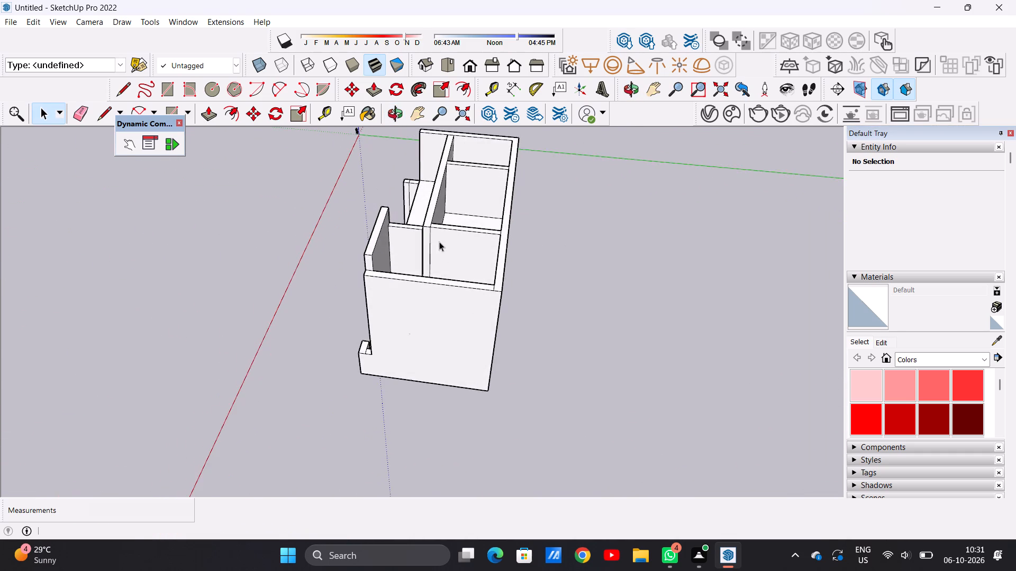
{"action": "scroll", "coordinate": [439, 242], "scroll_direction": "up", "scroll_amount": 12}
{"action": "middle_click_drag", "start_coordinate": [418, 241], "coordinate": [465, 253]}
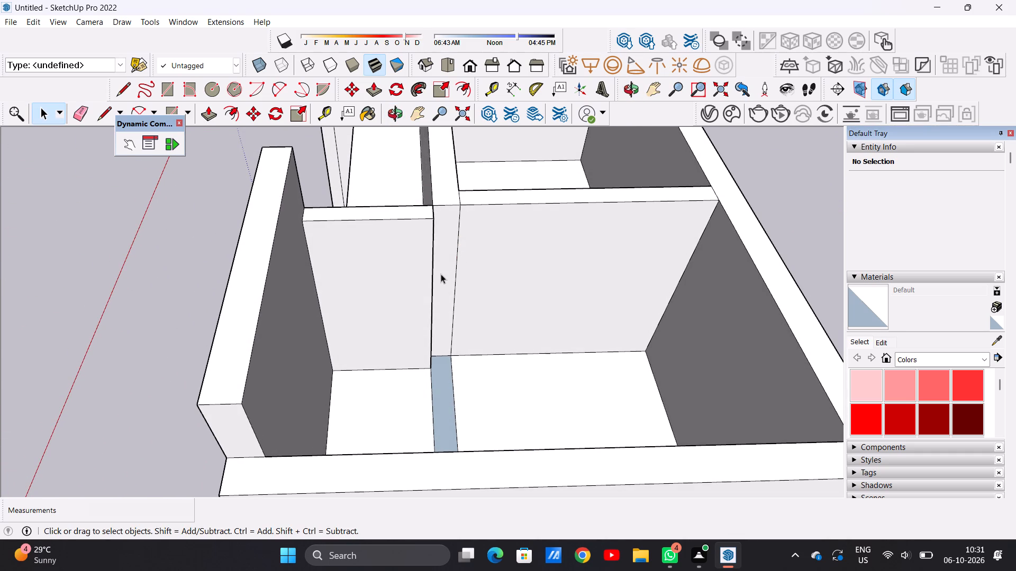
{"action": "scroll", "coordinate": [451, 264], "scroll_direction": "down", "scroll_amount": 1}
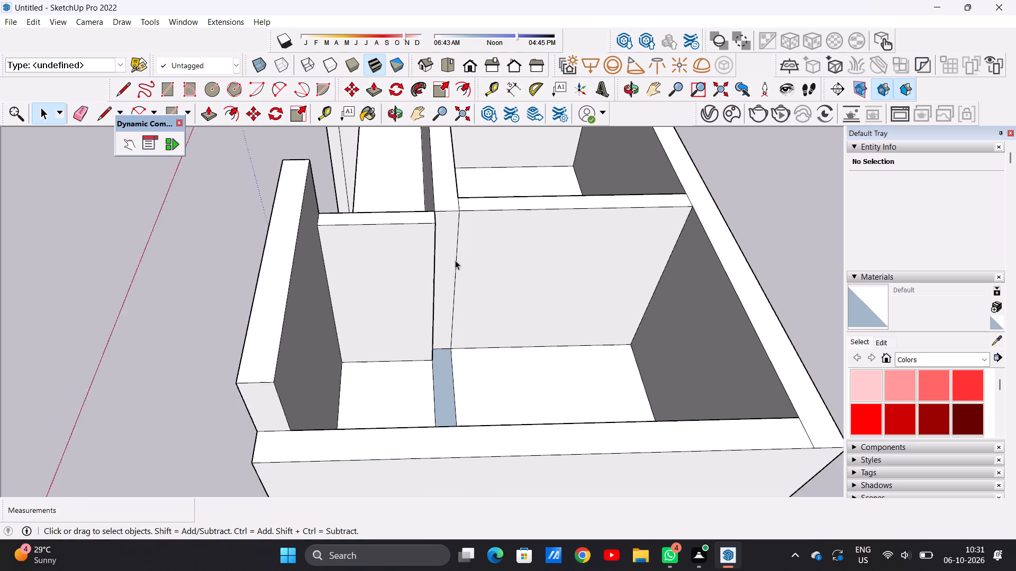
{"action": "scroll", "coordinate": [455, 260], "scroll_direction": "down", "scroll_amount": 1}
{"action": "middle_click_drag", "start_coordinate": [453, 300], "coordinate": [427, 218]}
{"action": "scroll", "coordinate": [427, 218], "scroll_direction": "up", "scroll_amount": 1}
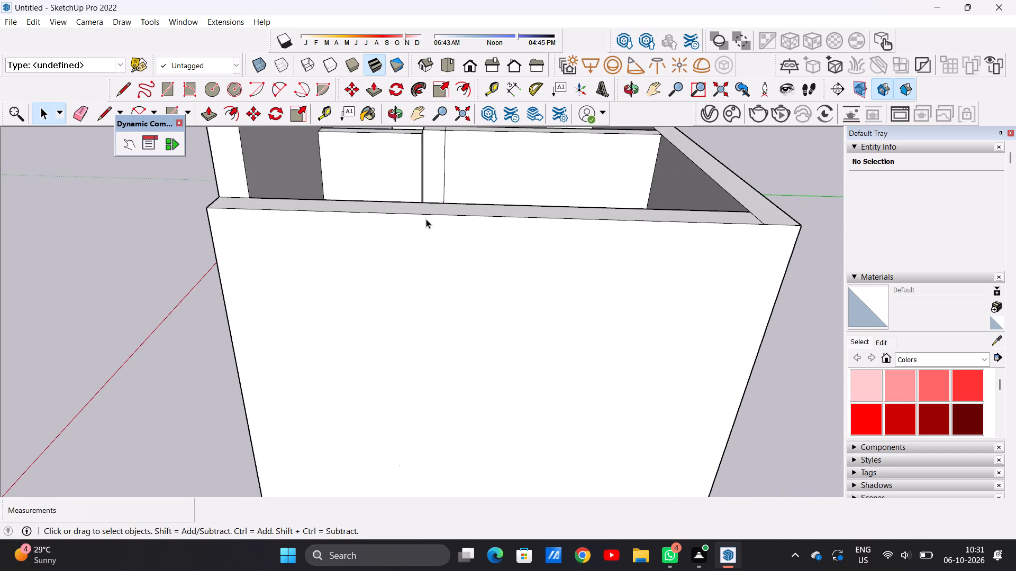
{"action": "scroll", "coordinate": [432, 295], "scroll_direction": "down", "scroll_amount": 5}
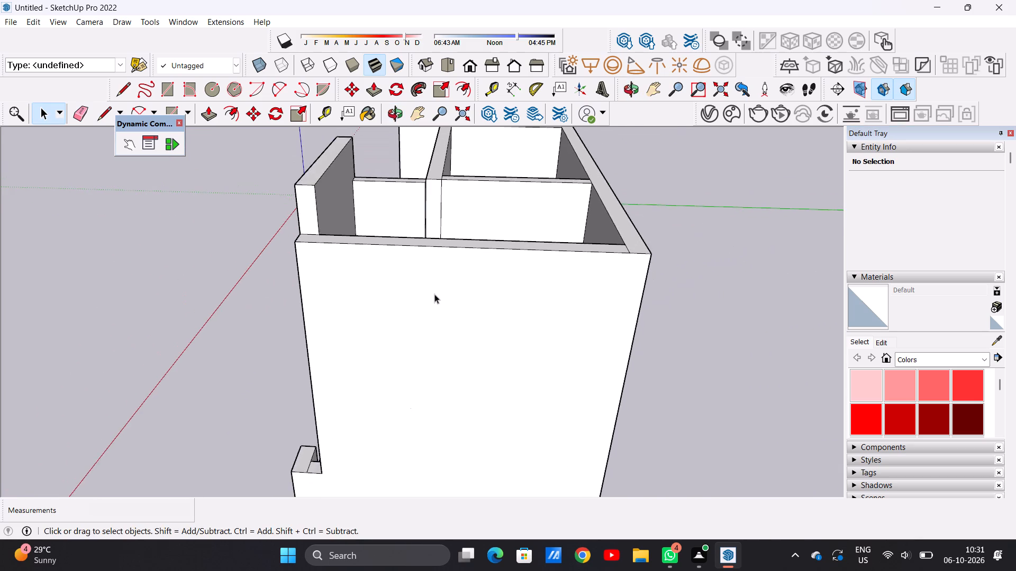
{"action": "scroll", "coordinate": [436, 209], "scroll_direction": "up", "scroll_amount": 8}
{"action": "middle_click_drag", "start_coordinate": [433, 192], "coordinate": [437, 273]}
{"action": "middle_click_drag", "start_coordinate": [459, 278], "coordinate": [389, 254]}
{"action": "scroll", "coordinate": [395, 250], "scroll_direction": "down", "scroll_amount": 8}
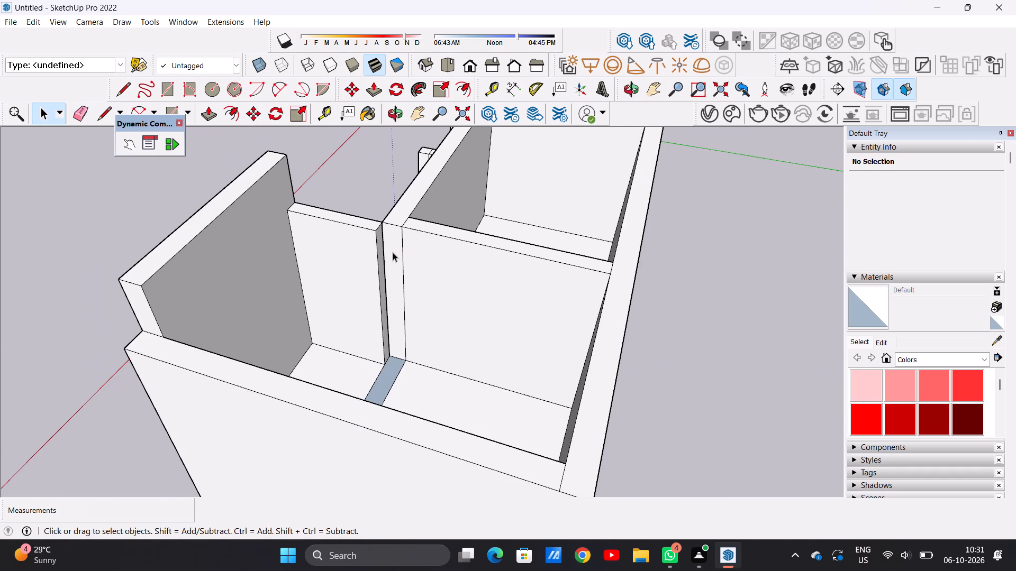
{"action": "middle_click", "coordinate": [333, 270]}
{"action": "scroll", "coordinate": [369, 264], "scroll_direction": "up", "scroll_amount": 5}
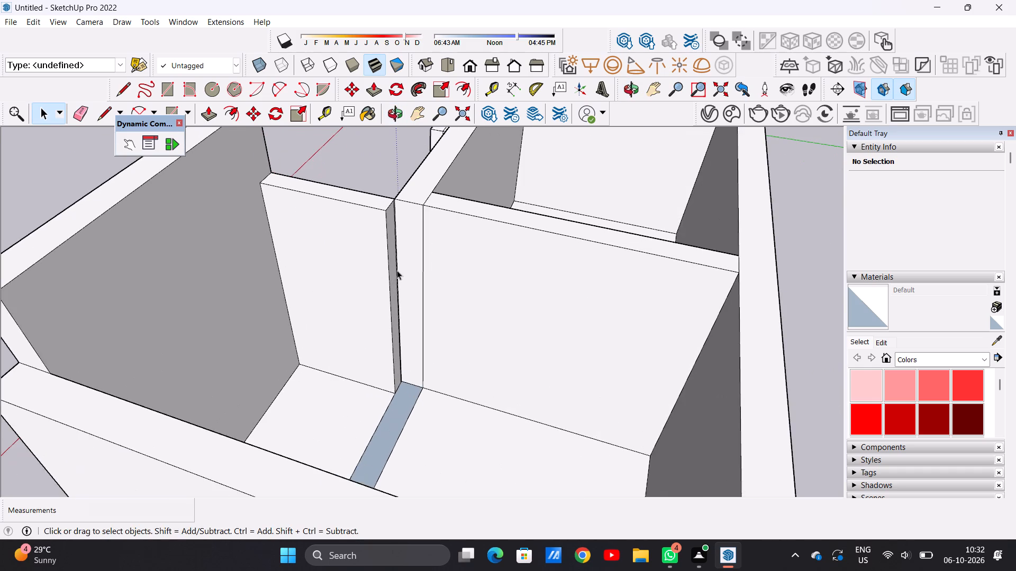
{"action": "scroll", "coordinate": [397, 270], "scroll_direction": "up", "scroll_amount": 2}
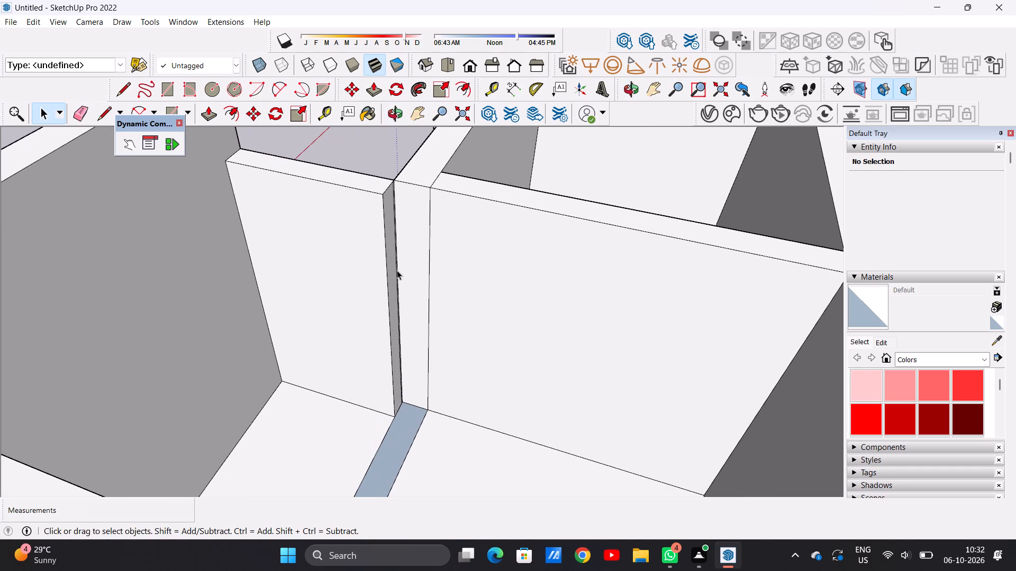
{"action": "key", "text": "p"}
{"action": "scroll", "coordinate": [398, 269], "scroll_direction": "up", "scroll_amount": 7}
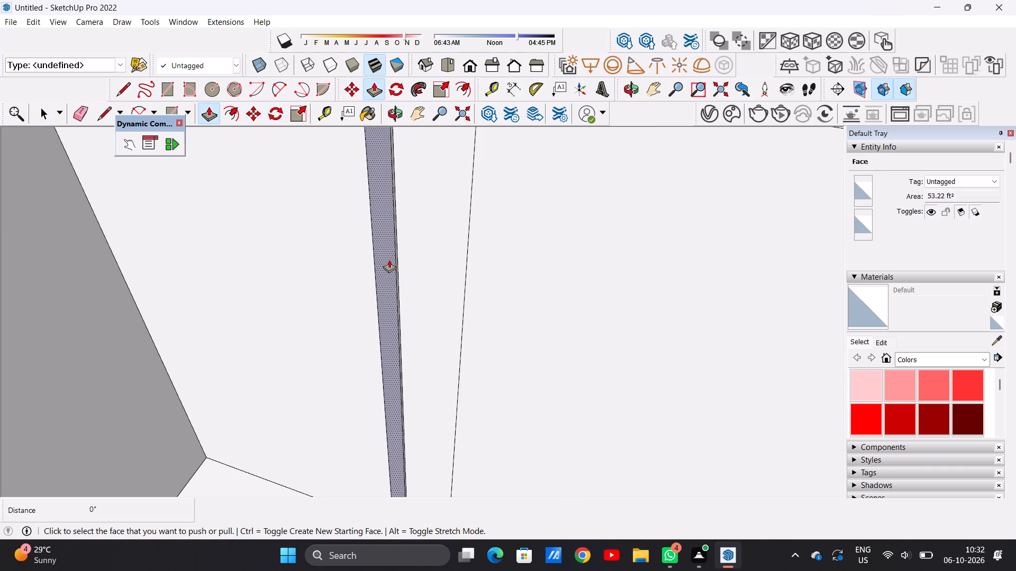
{"action": "left_click", "coordinate": [389, 260]}
{"action": "scroll", "coordinate": [440, 258], "scroll_direction": "down", "scroll_amount": 12}
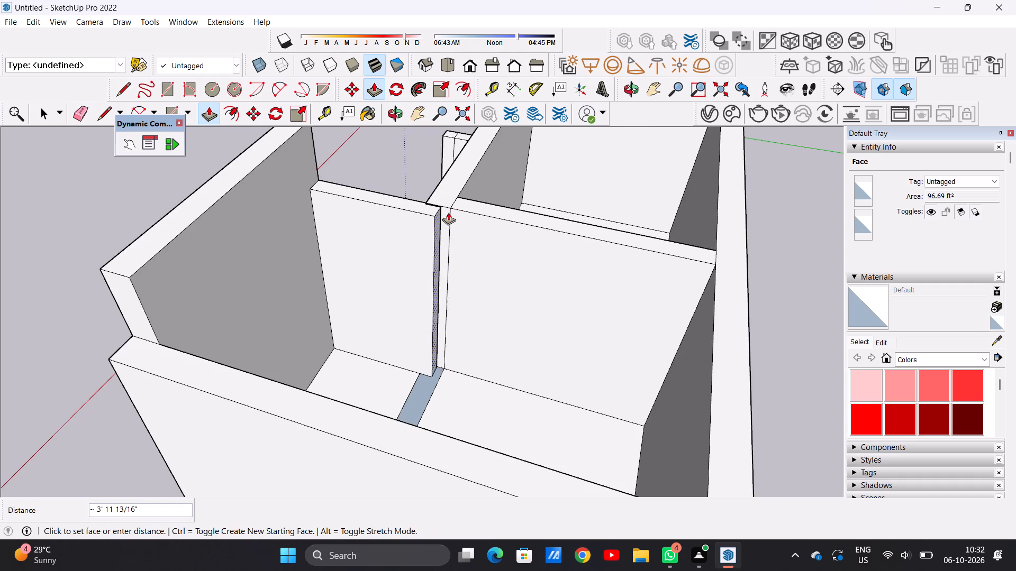
{"action": "left_click", "coordinate": [452, 204]}
{"action": "key", "text": "space"}
Examine the extended cross wall, the end room and its leftover floor strip from the front, the end and above.
{"action": "scroll", "coordinate": [488, 281], "scroll_direction": "down", "scroll_amount": 2}
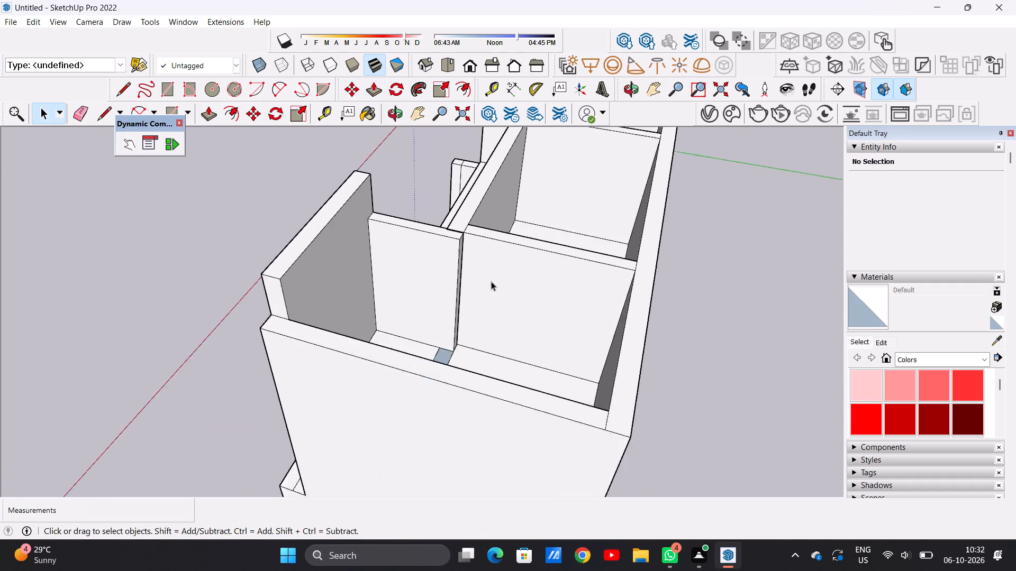
{"action": "scroll", "coordinate": [491, 281], "scroll_direction": "down", "scroll_amount": 6}
{"action": "middle_click_drag", "start_coordinate": [422, 281], "coordinate": [484, 220]}
{"action": "scroll", "coordinate": [453, 289], "scroll_direction": "down", "scroll_amount": 4}
{"action": "middle_click_drag", "start_coordinate": [460, 317], "coordinate": [650, 250]}
{"action": "middle_click_drag", "start_coordinate": [451, 271], "coordinate": [650, 282]}
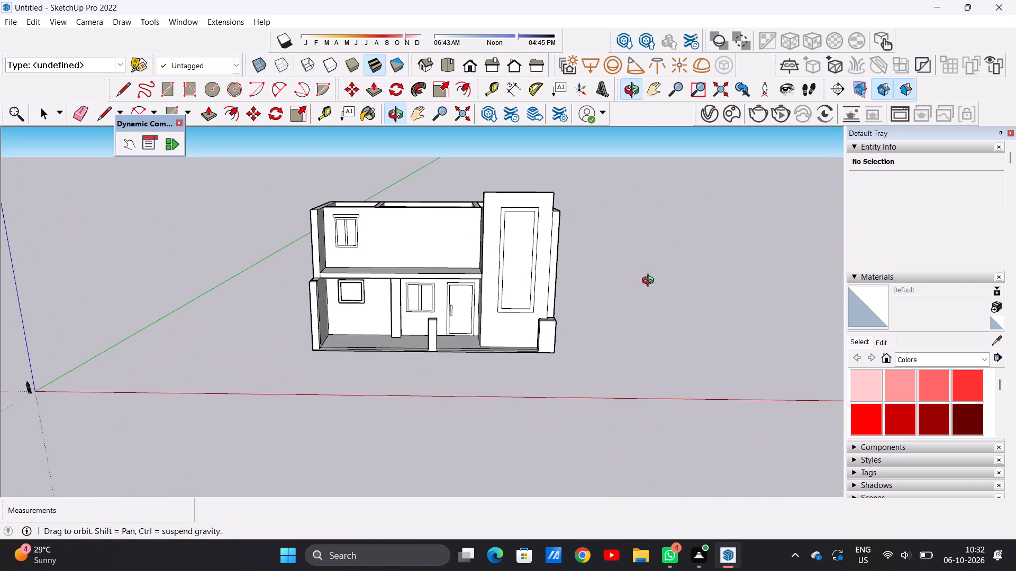
{"action": "middle_click_drag", "start_coordinate": [650, 282], "coordinate": [612, 358]}
{"action": "middle_click_drag", "start_coordinate": [442, 173], "coordinate": [614, 247]}
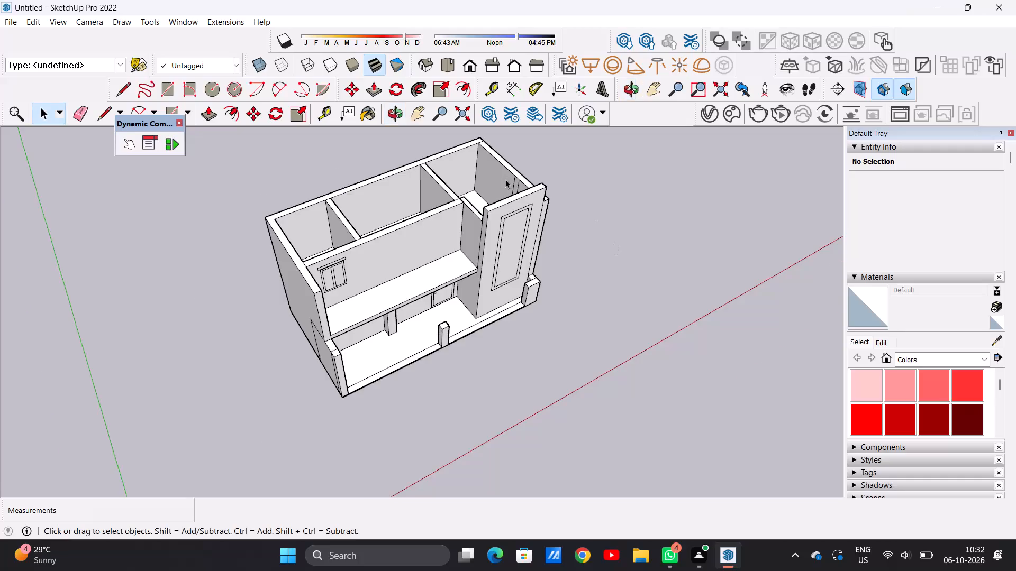
{"action": "scroll", "coordinate": [505, 180], "scroll_direction": "up", "scroll_amount": 7}
{"action": "middle_click_drag", "start_coordinate": [464, 194], "coordinate": [609, 185]}
{"action": "scroll", "coordinate": [428, 194], "scroll_direction": "down", "scroll_amount": 9}
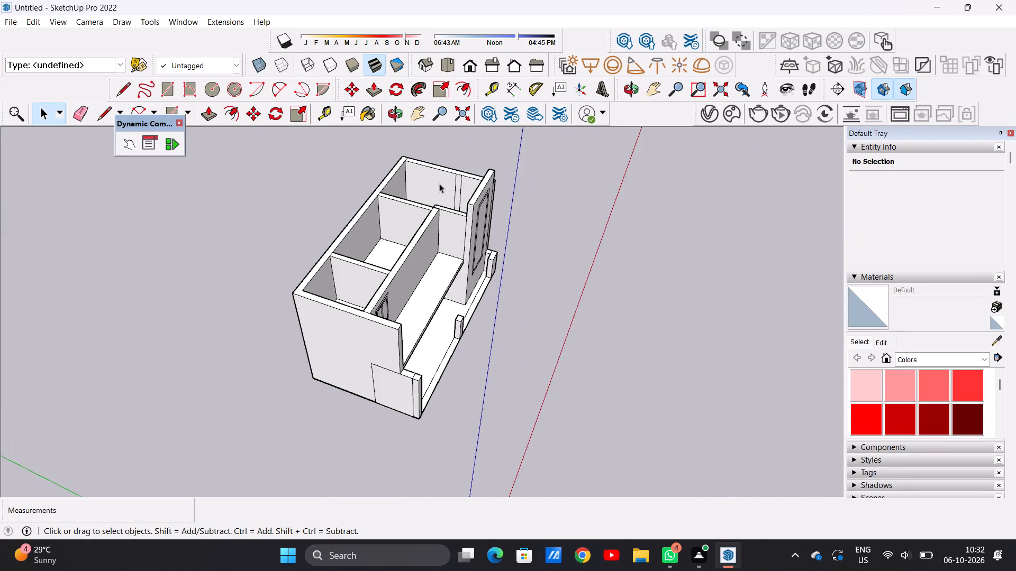
{"action": "scroll", "coordinate": [442, 180], "scroll_direction": "up", "scroll_amount": 7}
{"action": "middle_click_drag", "start_coordinate": [435, 203], "coordinate": [367, 181]}
{"action": "middle_click_drag", "start_coordinate": [569, 207], "coordinate": [321, 210]}
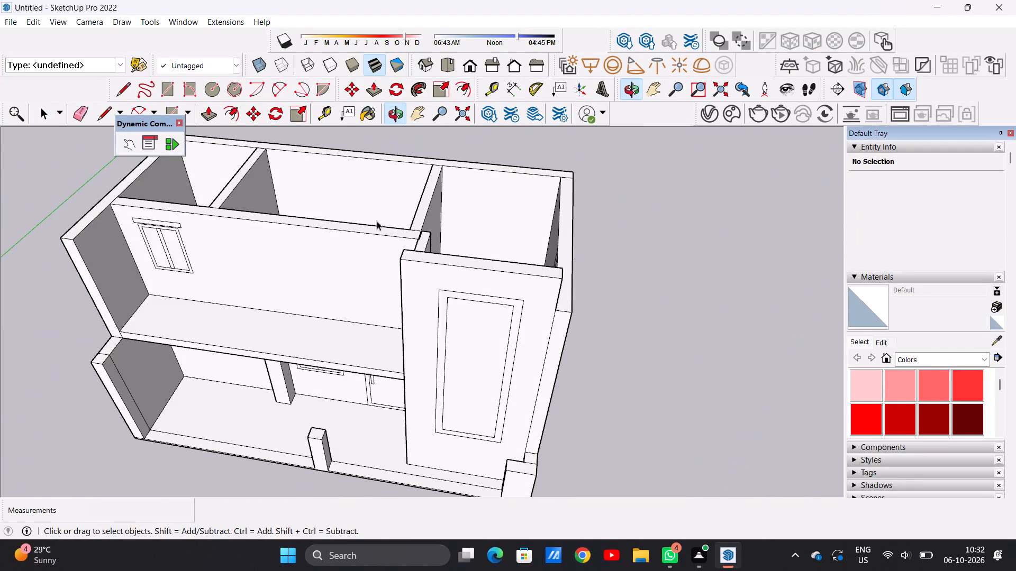
{"action": "middle_click_drag", "start_coordinate": [607, 277], "coordinate": [304, 211]}
{"action": "scroll", "coordinate": [423, 234], "scroll_direction": "down", "scroll_amount": 4}
{"action": "middle_click_drag", "start_coordinate": [411, 265], "coordinate": [349, 367]}
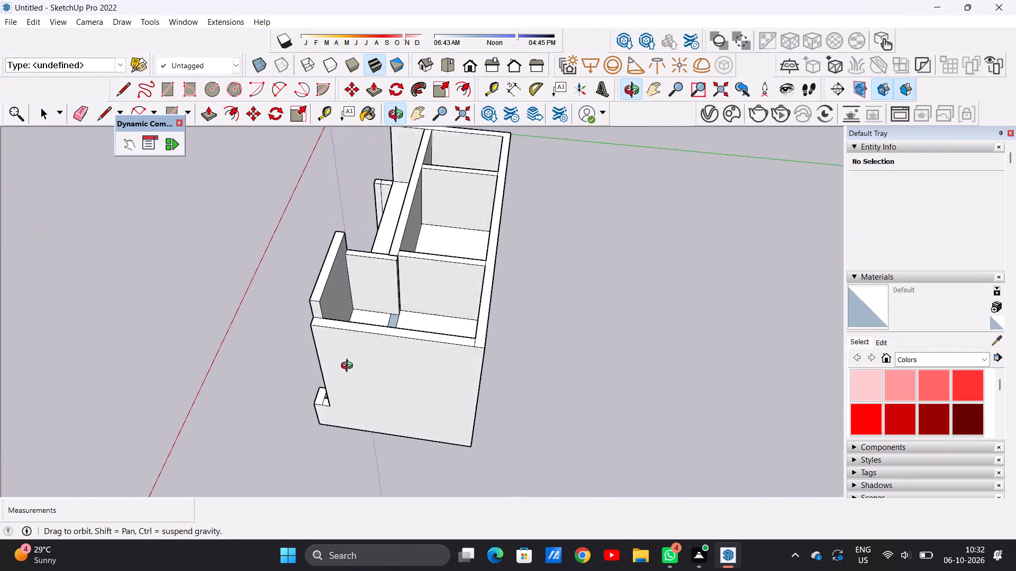
{"action": "middle_click_drag", "start_coordinate": [349, 367], "coordinate": [350, 373]}
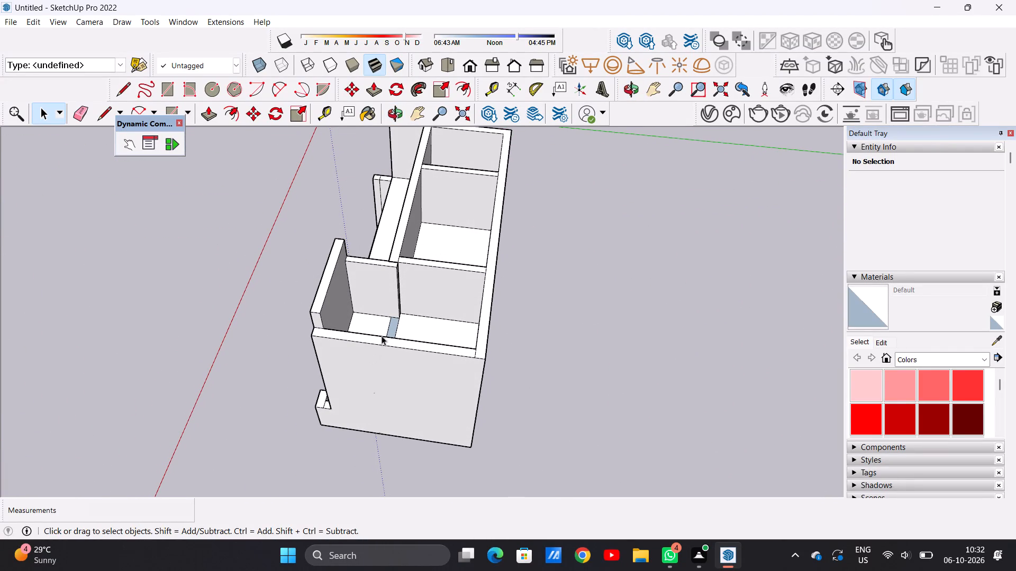
{"action": "middle_click_drag", "start_coordinate": [379, 306], "coordinate": [385, 409]}
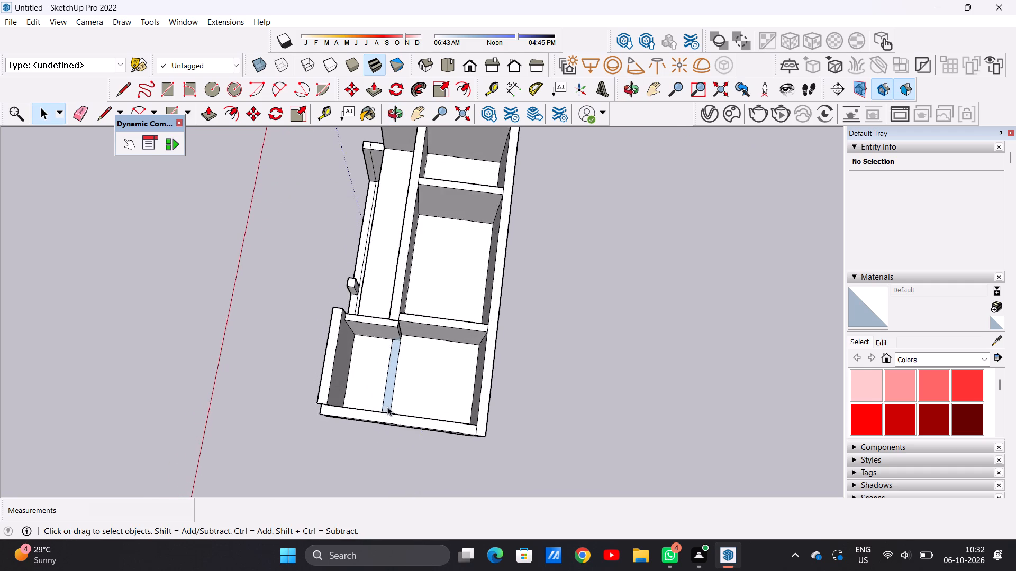
{"action": "scroll", "coordinate": [387, 407], "scroll_direction": "up", "scroll_amount": 8}
{"action": "scroll", "coordinate": [414, 374], "scroll_direction": "down", "scroll_amount": 8}
{"action": "middle_click_drag", "start_coordinate": [392, 411], "coordinate": [402, 360]}
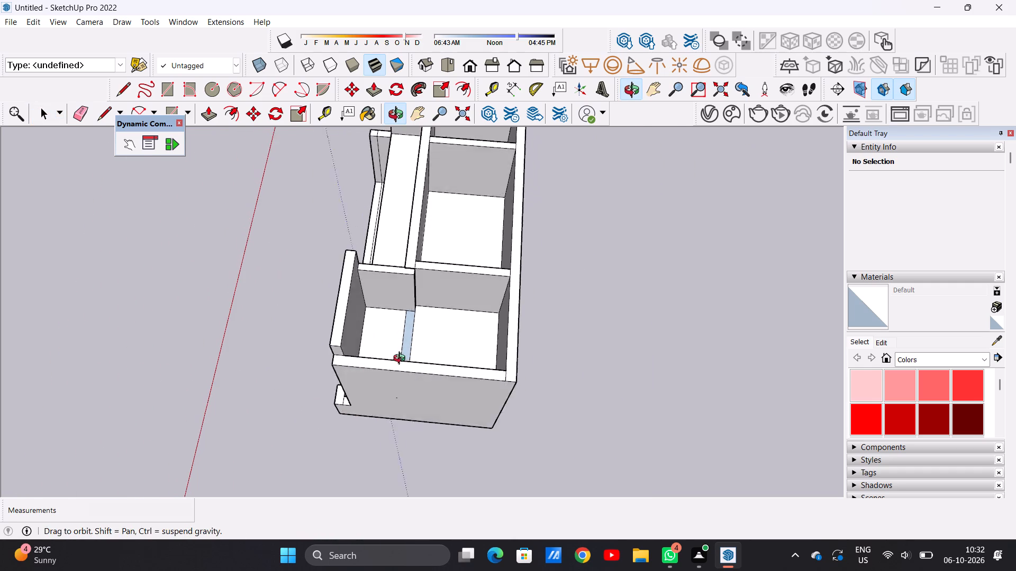
{"action": "middle_click_drag", "start_coordinate": [402, 360], "coordinate": [475, 227]}
{"action": "scroll", "coordinate": [444, 301], "scroll_direction": "down", "scroll_amount": 1}
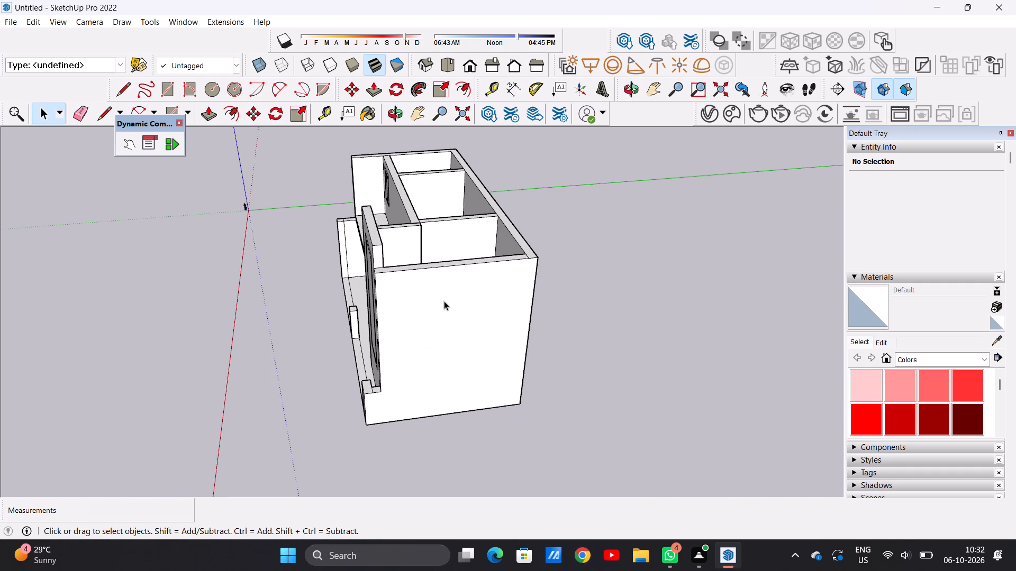
Undo the last two Push/Pull operations that raised and extended the cross wall behind the tower.
{"action": "middle_click_drag", "start_coordinate": [450, 294], "coordinate": [426, 311]}
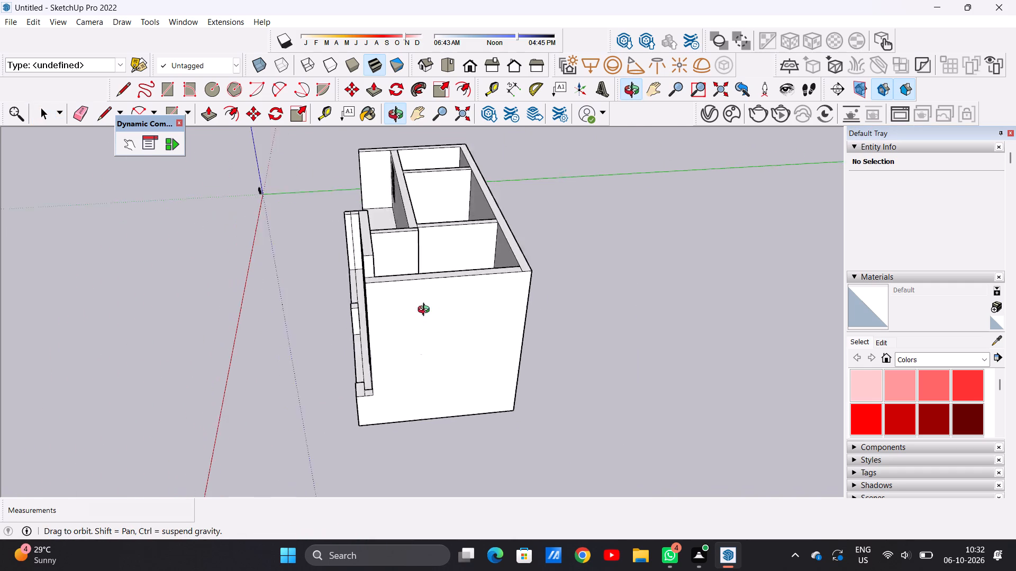
{"action": "middle_click_drag", "start_coordinate": [426, 311], "coordinate": [396, 415]}
{"action": "scroll", "coordinate": [400, 331], "scroll_direction": "up", "scroll_amount": 6}
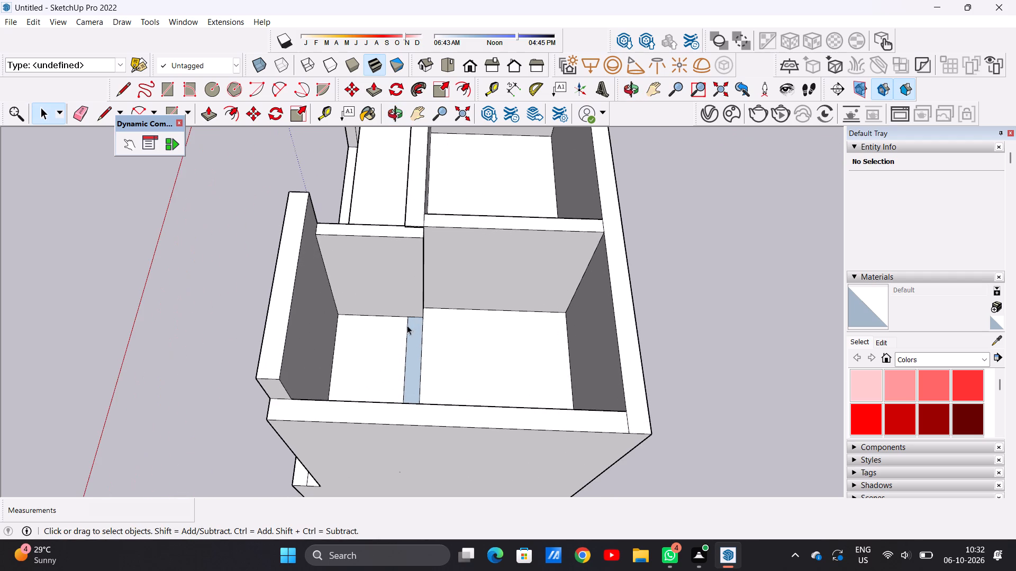
{"action": "middle_click_drag", "start_coordinate": [410, 323], "coordinate": [410, 371]}
{"action": "scroll", "coordinate": [417, 306], "scroll_direction": "down", "scroll_amount": 6}
{"action": "scroll", "coordinate": [423, 265], "scroll_direction": "up", "scroll_amount": 1}
{"action": "scroll", "coordinate": [423, 271], "scroll_direction": "down", "scroll_amount": 4}
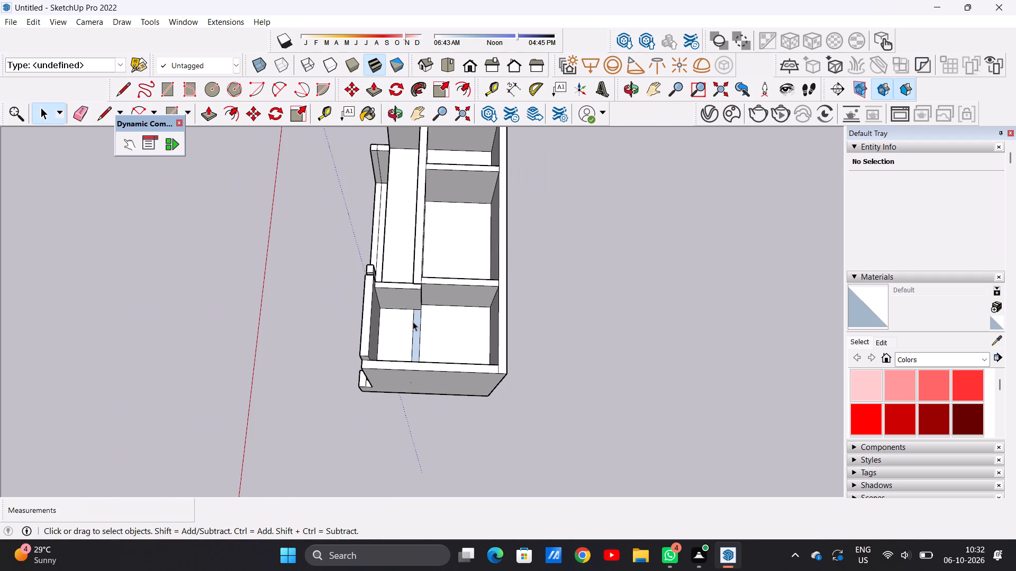
{"action": "scroll", "coordinate": [413, 321], "scroll_direction": "down", "scroll_amount": 7}
{"action": "scroll", "coordinate": [416, 313], "scroll_direction": "up", "scroll_amount": 8}
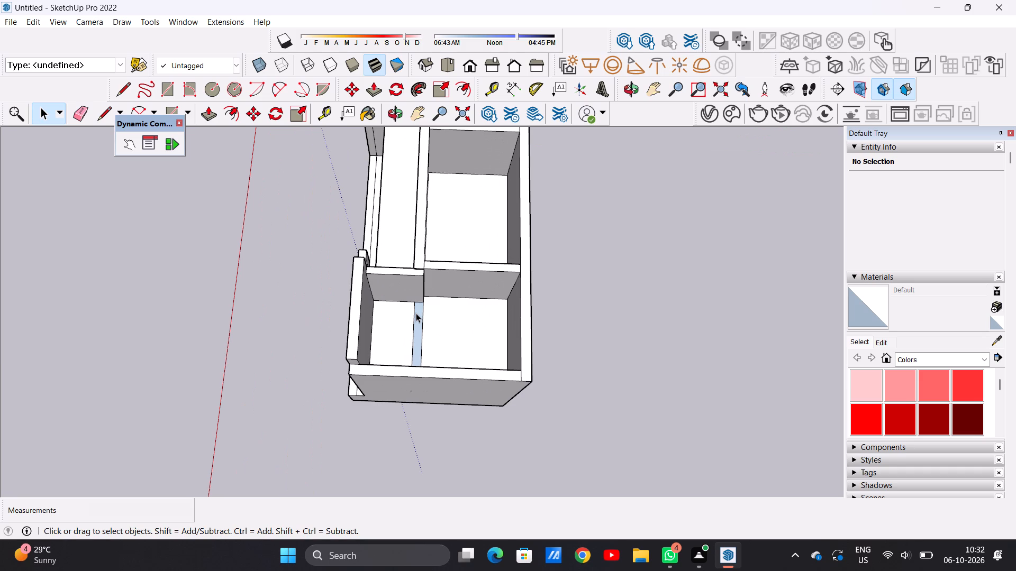
{"action": "key", "text": "ctrl+z"}
{"action": "key", "text": "ctrl+z"}
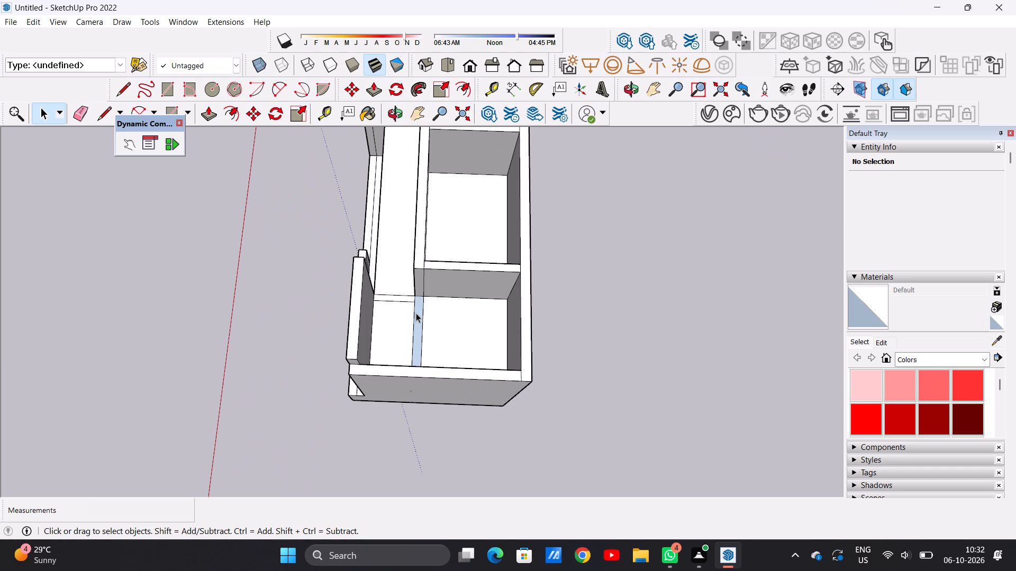
Push/Pull the narrow floor strip beside the tower up about 37' 13/16" to the top of the cut front-wall end.
{"action": "scroll", "coordinate": [416, 313], "scroll_direction": "down", "scroll_amount": 6}
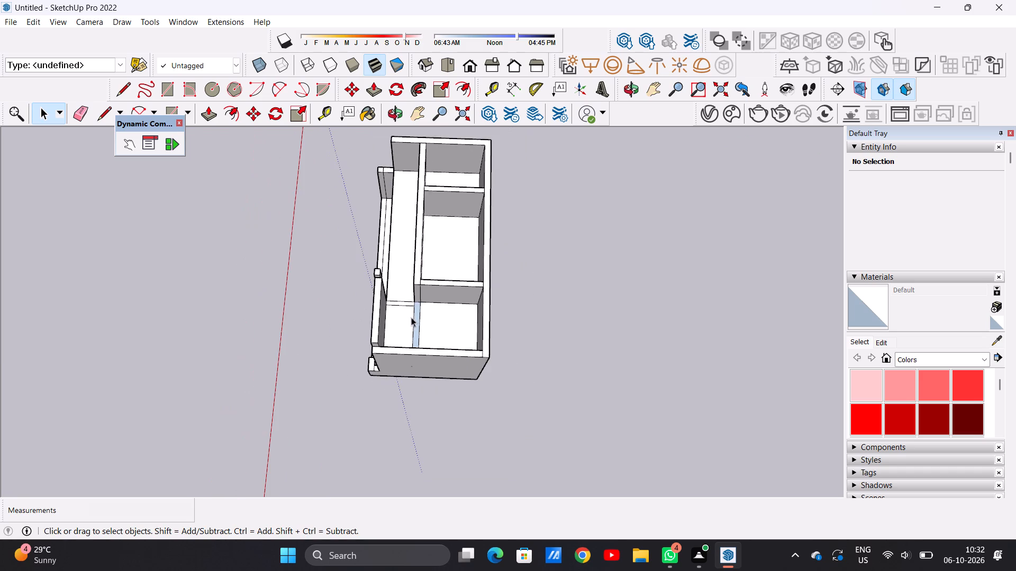
{"action": "scroll", "coordinate": [360, 297], "scroll_direction": "up", "scroll_amount": 6}
{"action": "scroll", "coordinate": [428, 319], "scroll_direction": "up", "scroll_amount": 5}
{"action": "middle_click_drag", "start_coordinate": [405, 324], "coordinate": [368, 328]}
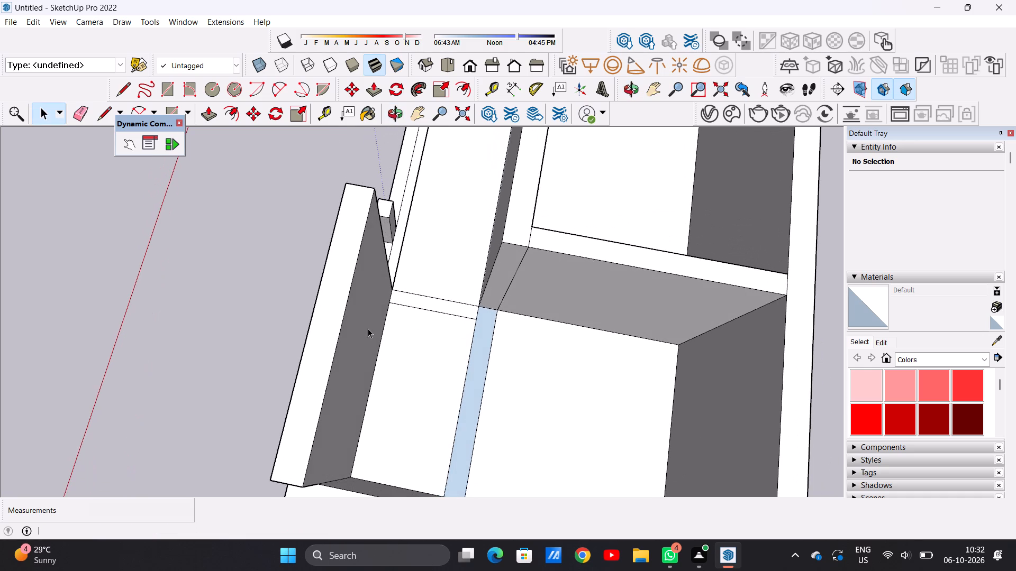
{"action": "key", "text": "p"}
{"action": "scroll", "coordinate": [437, 294], "scroll_direction": "up", "scroll_amount": 6}
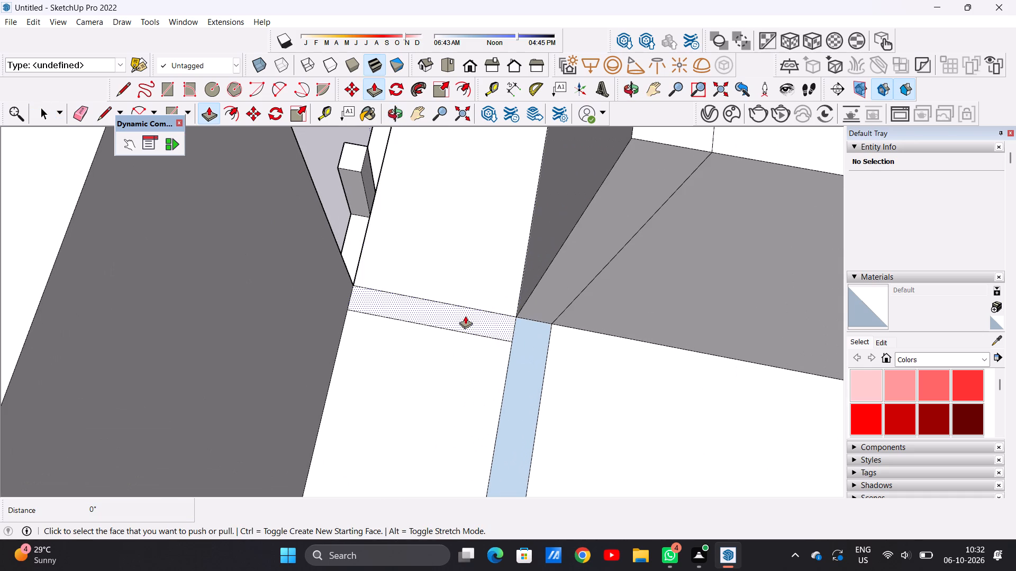
{"action": "left_click", "coordinate": [465, 316]}
{"action": "scroll", "coordinate": [488, 283], "scroll_direction": "down", "scroll_amount": 7}
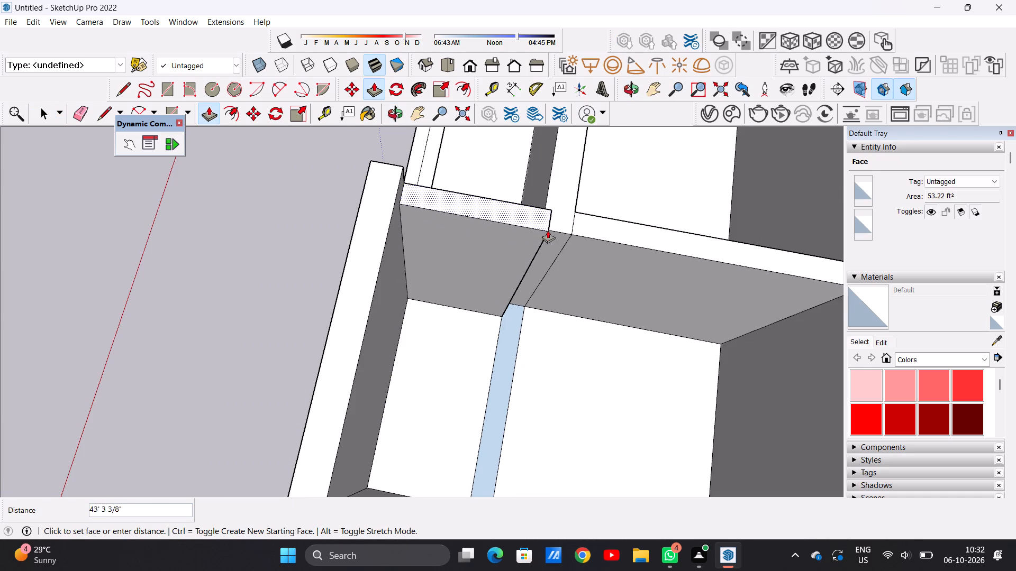
{"action": "left_click", "coordinate": [545, 229]}
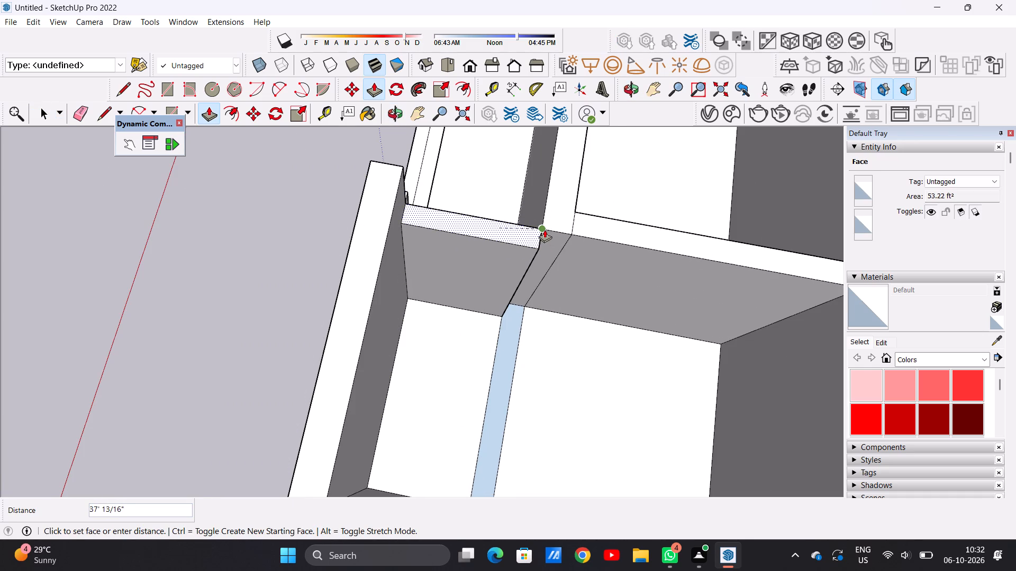
Push/Pull the cross wall's inner end face across the cut front-wall end to meet the room partition.
{"action": "middle_click_drag", "start_coordinate": [543, 313], "coordinate": [458, 286]}
{"action": "scroll", "coordinate": [521, 263], "scroll_direction": "up", "scroll_amount": 1}
{"action": "scroll", "coordinate": [521, 263], "scroll_direction": "down", "scroll_amount": 1}
{"action": "scroll", "coordinate": [521, 263], "scroll_direction": "up", "scroll_amount": 3}
{"action": "middle_click_drag", "start_coordinate": [520, 280], "coordinate": [496, 261]}
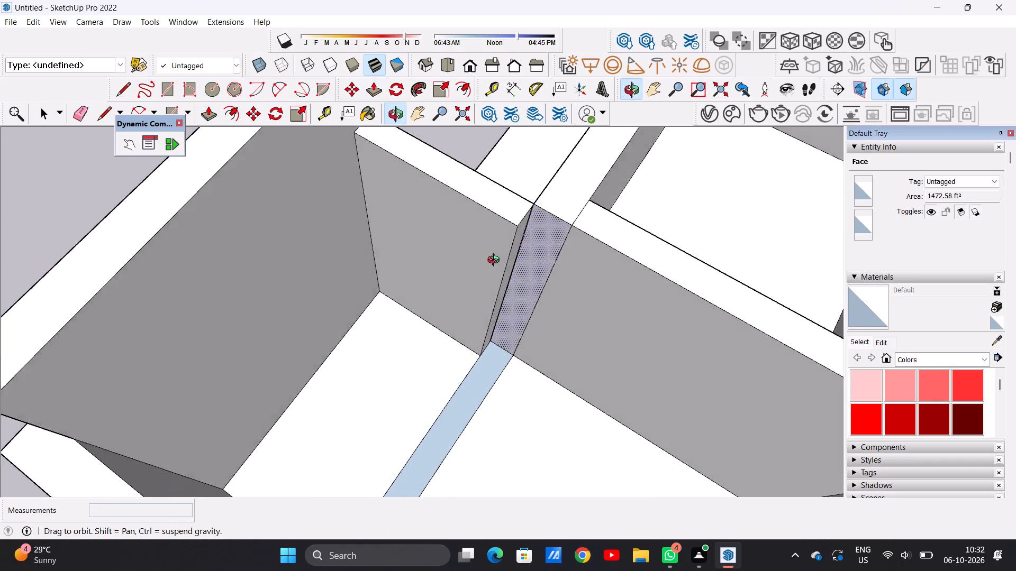
{"action": "middle_click_drag", "start_coordinate": [496, 261], "coordinate": [466, 231]}
{"action": "scroll", "coordinate": [501, 207], "scroll_direction": "up", "scroll_amount": 3}
{"action": "left_click", "coordinate": [494, 211]}
{"action": "scroll", "coordinate": [524, 227], "scroll_direction": "down", "scroll_amount": 5}
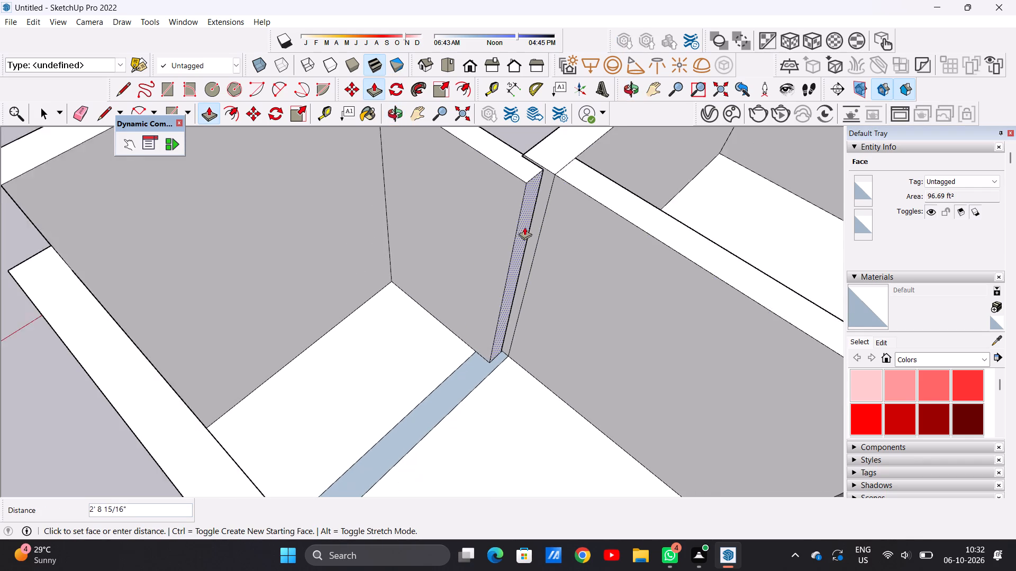
{"action": "left_click", "coordinate": [548, 180]}
{"action": "key", "text": "space"}
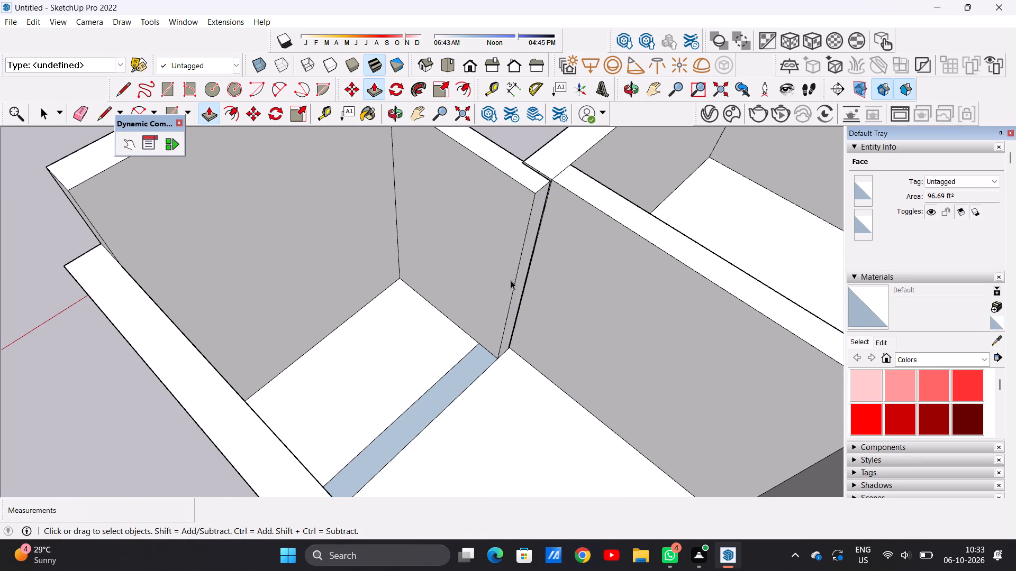
Examine the rebuilt cross wall, the end room and the blank outer end wall from the end, the back and above.
{"action": "scroll", "coordinate": [516, 322], "scroll_direction": "down", "scroll_amount": 11}
{"action": "middle_click_drag", "start_coordinate": [492, 345], "coordinate": [615, 262]}
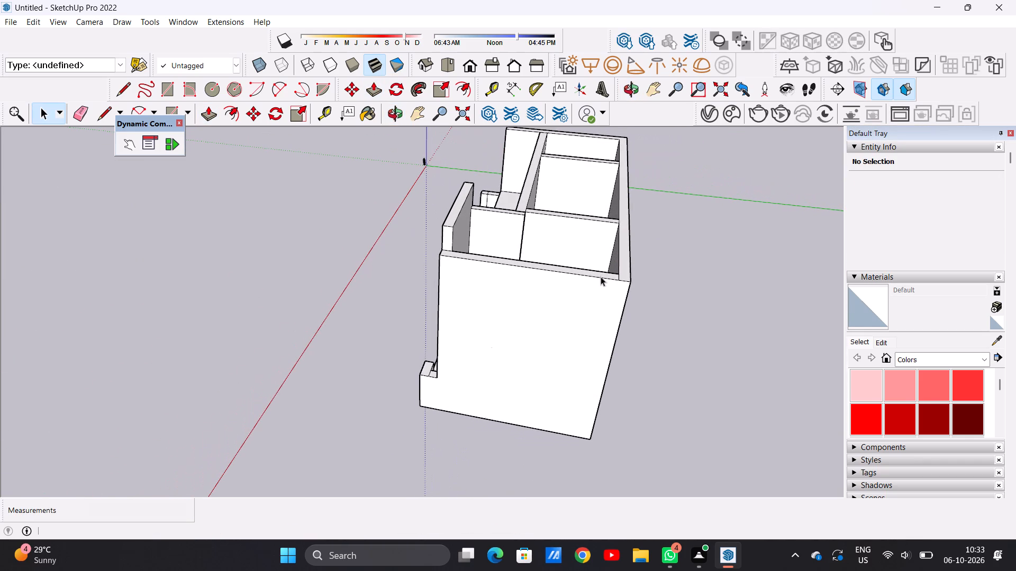
{"action": "scroll", "coordinate": [509, 352], "scroll_direction": "down", "scroll_amount": 4}
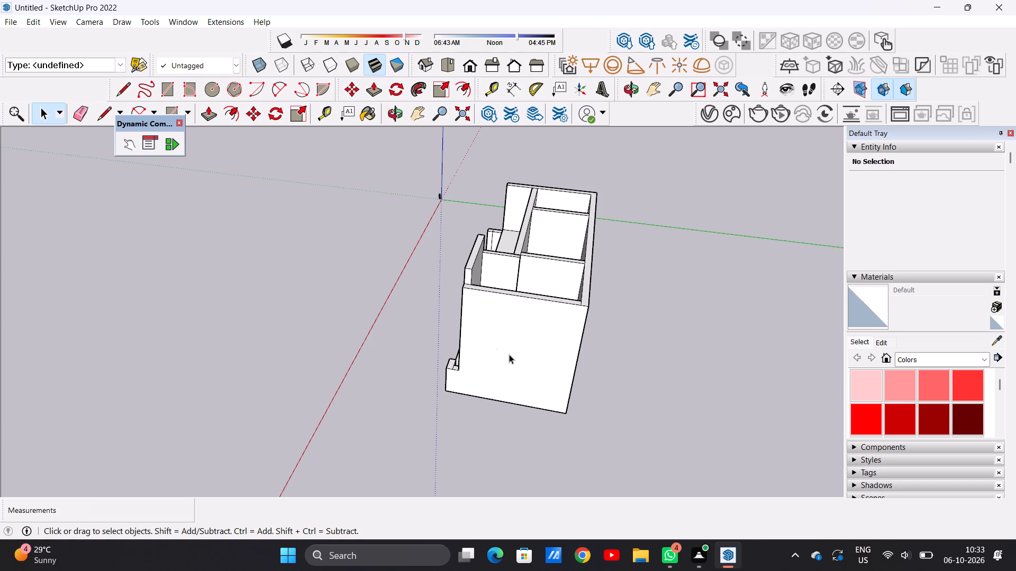
{"action": "scroll", "coordinate": [505, 292], "scroll_direction": "up", "scroll_amount": 4}
{"action": "middle_click_drag", "start_coordinate": [597, 273], "coordinate": [249, 326]}
{"action": "middle_click_drag", "start_coordinate": [407, 298], "coordinate": [335, 299]}
{"action": "scroll", "coordinate": [335, 298], "scroll_direction": "down", "scroll_amount": 6}
{"action": "middle_click_drag", "start_coordinate": [327, 259], "coordinate": [234, 246]}
{"action": "scroll", "coordinate": [234, 246], "scroll_direction": "up", "scroll_amount": 1}
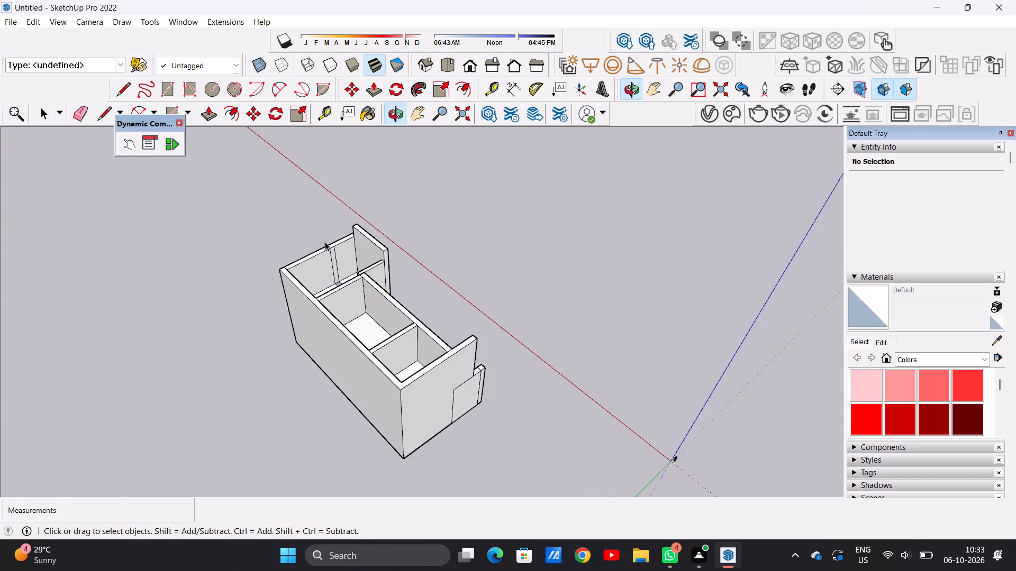
{"action": "scroll", "coordinate": [338, 242], "scroll_direction": "up", "scroll_amount": 20}
{"action": "scroll", "coordinate": [357, 288], "scroll_direction": "down", "scroll_amount": 4}
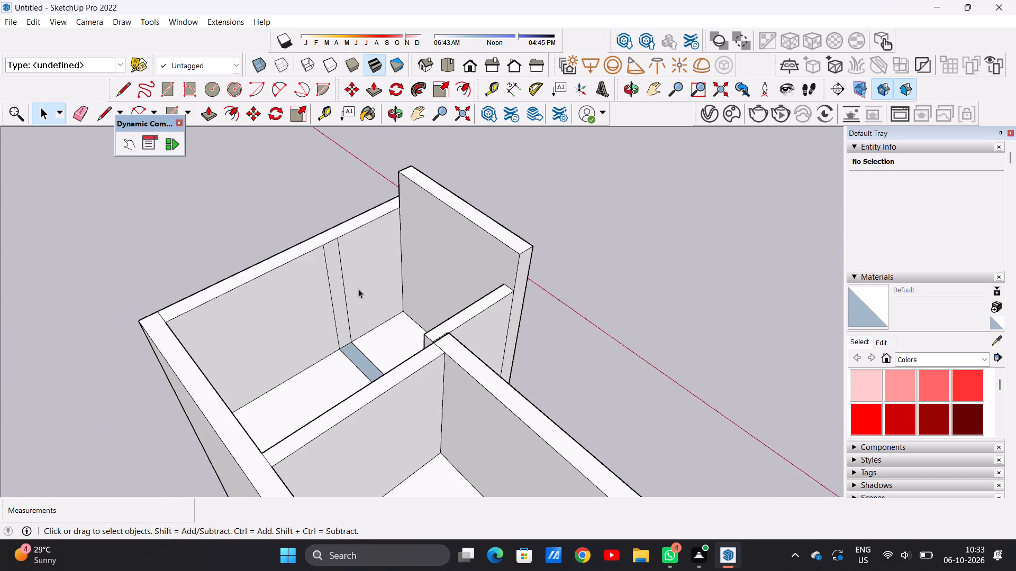
{"action": "scroll", "coordinate": [358, 289], "scroll_direction": "down", "scroll_amount": 1}
{"action": "middle_click_drag", "start_coordinate": [317, 284], "coordinate": [438, 280]}
{"action": "middle_click_drag", "start_coordinate": [203, 292], "coordinate": [468, 282]}
{"action": "middle_click_drag", "start_coordinate": [368, 354], "coordinate": [440, 340]}
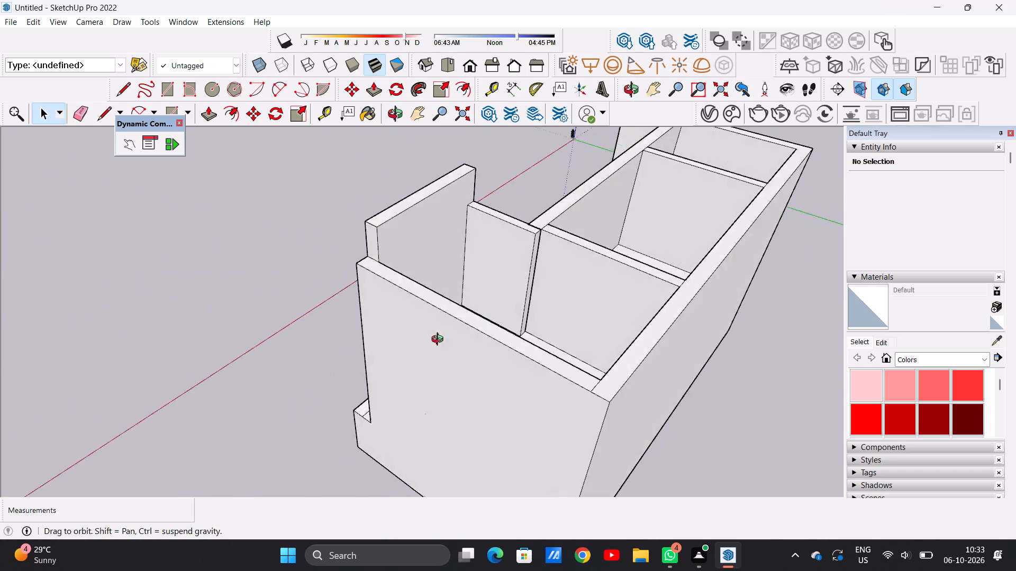
{"action": "middle_click_drag", "start_coordinate": [440, 340], "coordinate": [494, 264]}
{"action": "scroll", "coordinate": [409, 303], "scroll_direction": "down", "scroll_amount": 2}
{"action": "scroll", "coordinate": [409, 303], "scroll_direction": "up", "scroll_amount": 1}
{"action": "scroll", "coordinate": [409, 303], "scroll_direction": "down", "scroll_amount": 3}
{"action": "scroll", "coordinate": [475, 304], "scroll_direction": "up", "scroll_amount": 1}
{"action": "middle_click_drag", "start_coordinate": [475, 304], "coordinate": [515, 303]}
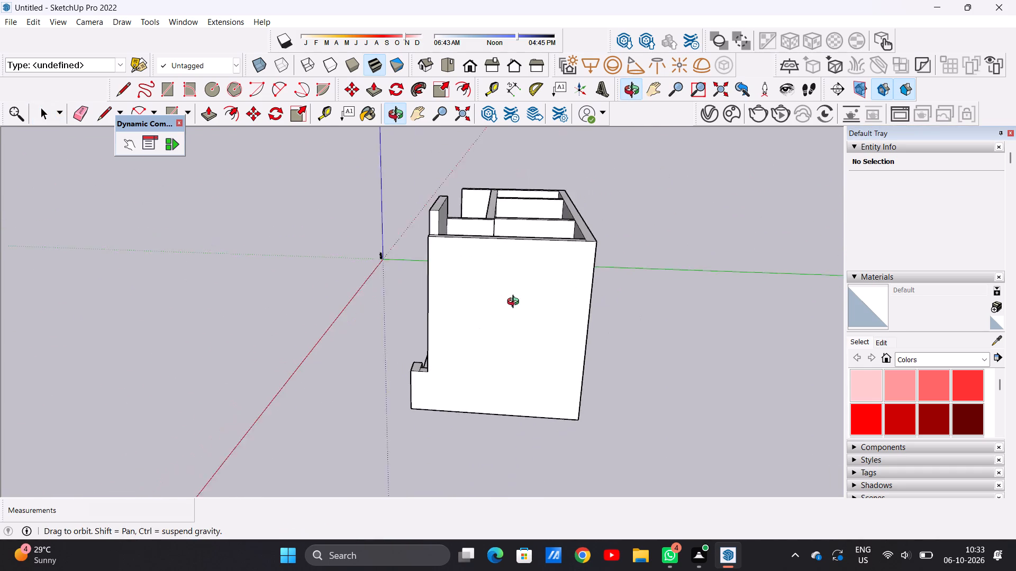
{"action": "middle_click_drag", "start_coordinate": [515, 303], "coordinate": [522, 301]}
{"action": "scroll", "coordinate": [529, 259], "scroll_direction": "up", "scroll_amount": 3}
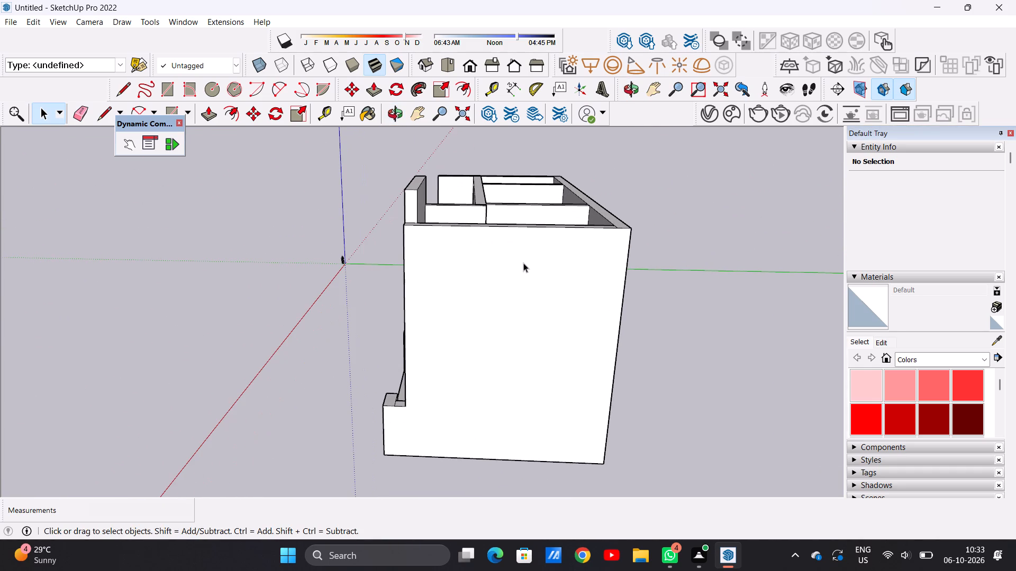
Draw a window rectangle about 33' 7" by 28' 2" on the upper part of the outer end wall, near the tower.
{"action": "key", "text": "r"}
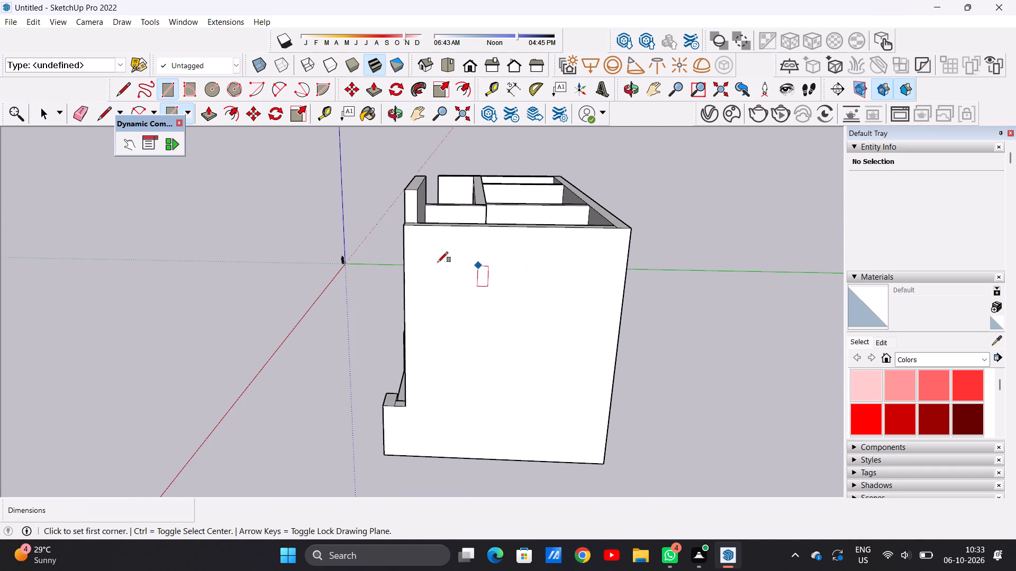
{"action": "scroll", "coordinate": [450, 273], "scroll_direction": "down", "scroll_amount": 4}
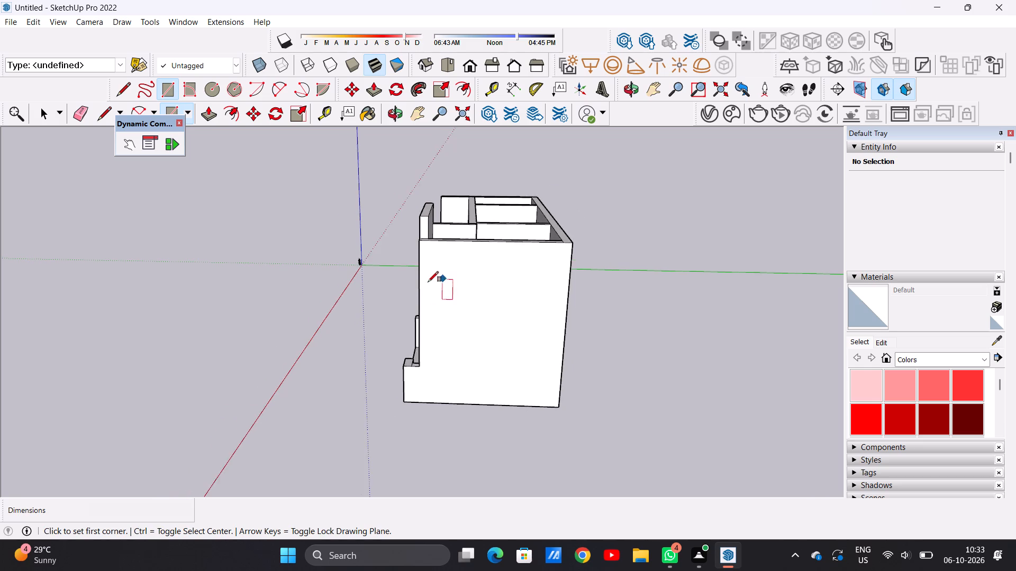
{"action": "middle_click_drag", "start_coordinate": [425, 283], "coordinate": [543, 255]}
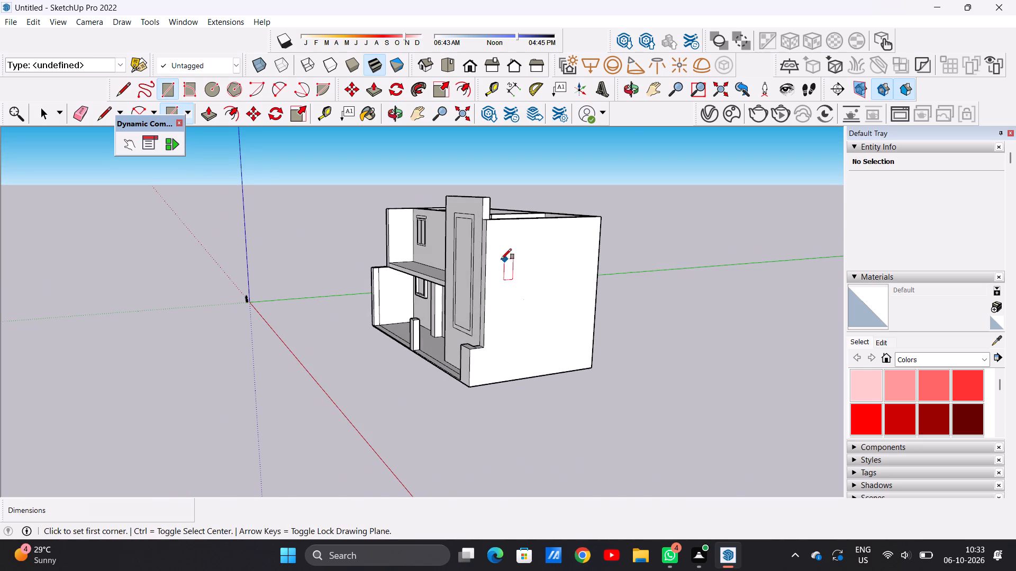
{"action": "middle_click_drag", "start_coordinate": [497, 263], "coordinate": [575, 255]}
{"action": "middle_click_drag", "start_coordinate": [574, 256], "coordinate": [434, 292]}
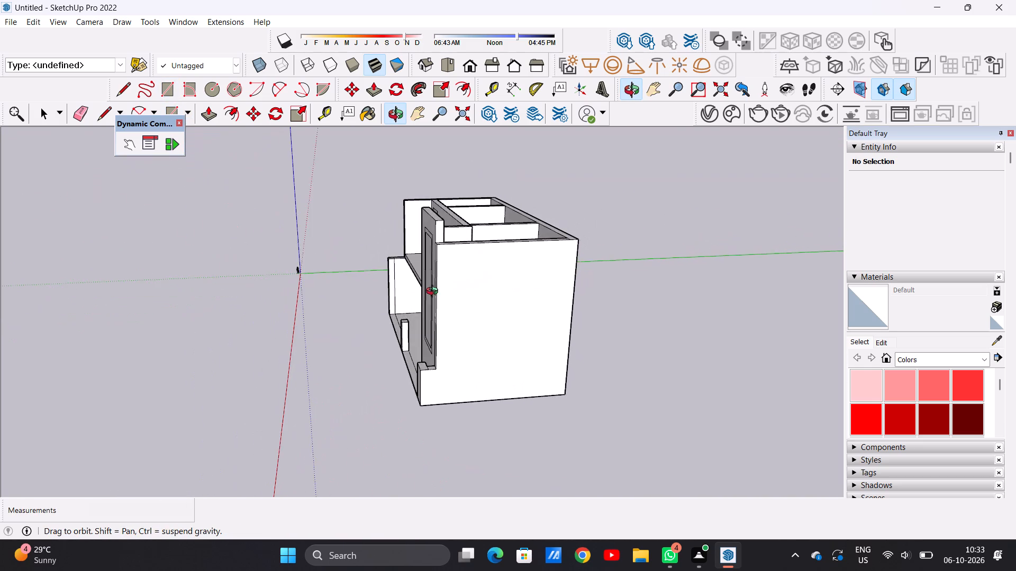
{"action": "middle_click_drag", "start_coordinate": [434, 292], "coordinate": [454, 277]}
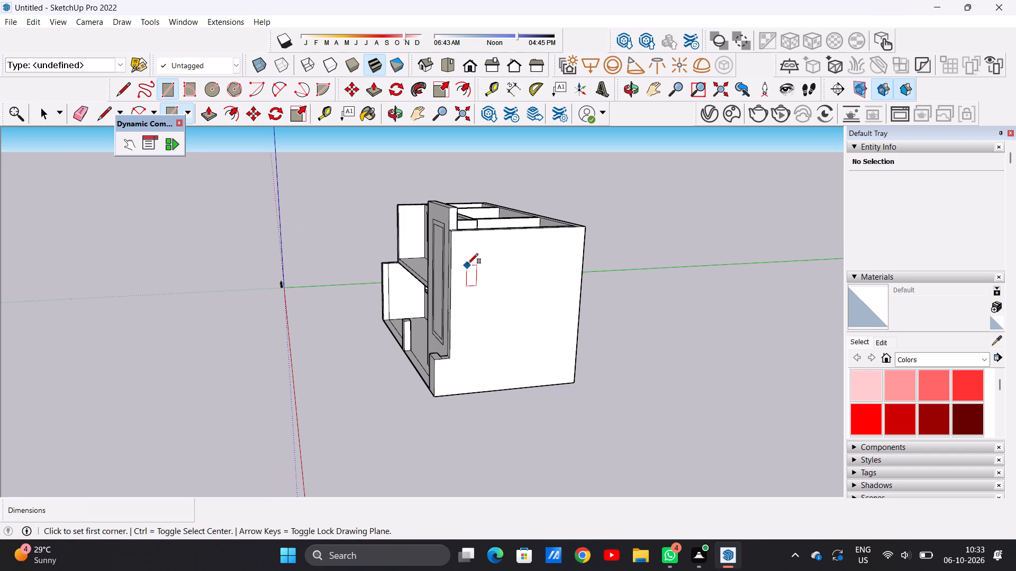
{"action": "scroll", "coordinate": [475, 263], "scroll_direction": "up", "scroll_amount": 7}
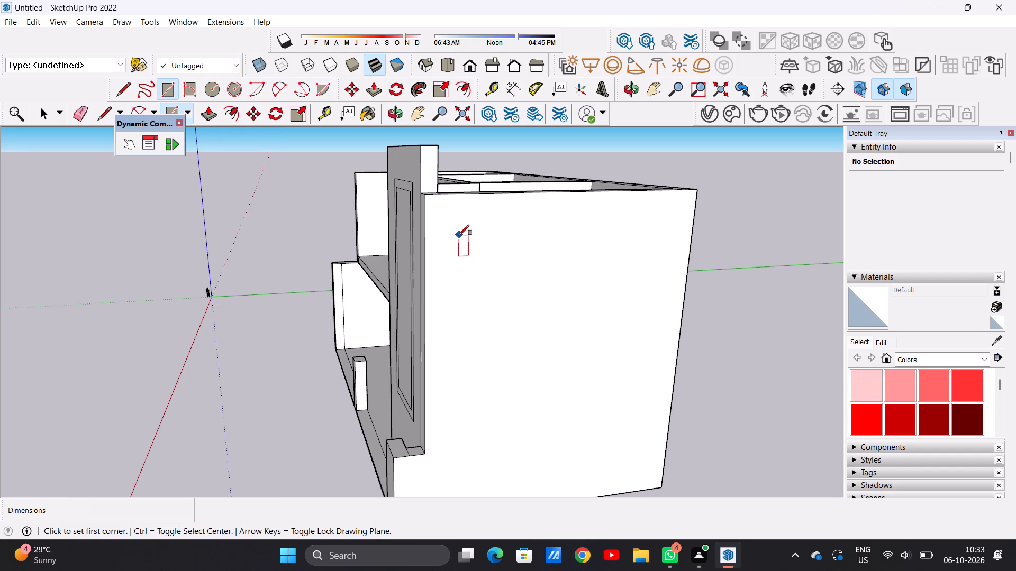
{"action": "scroll", "coordinate": [466, 246], "scroll_direction": "down", "scroll_amount": 1}
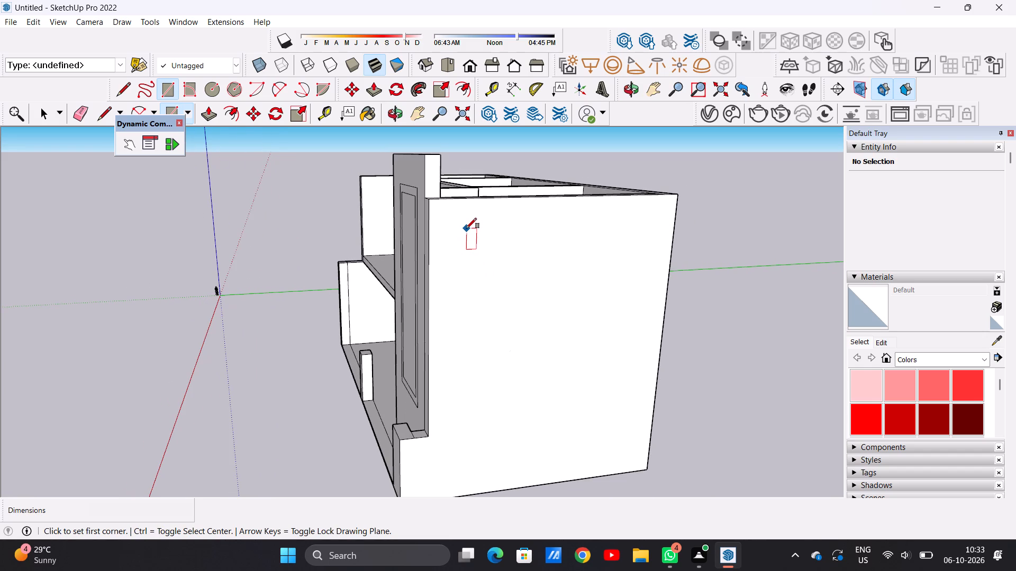
{"action": "left_click", "coordinate": [462, 232]}
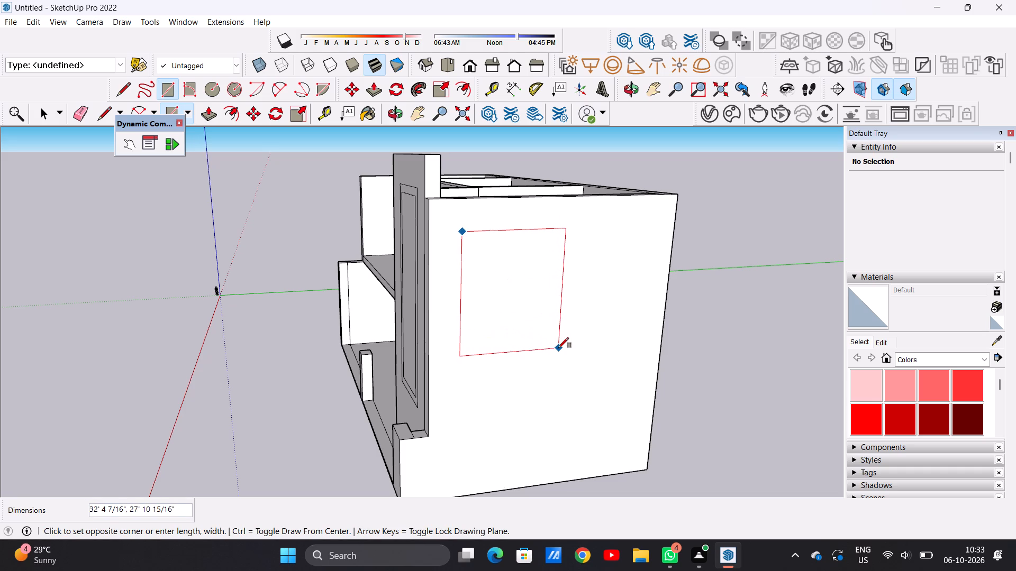
{"action": "left_click", "coordinate": [559, 352]}
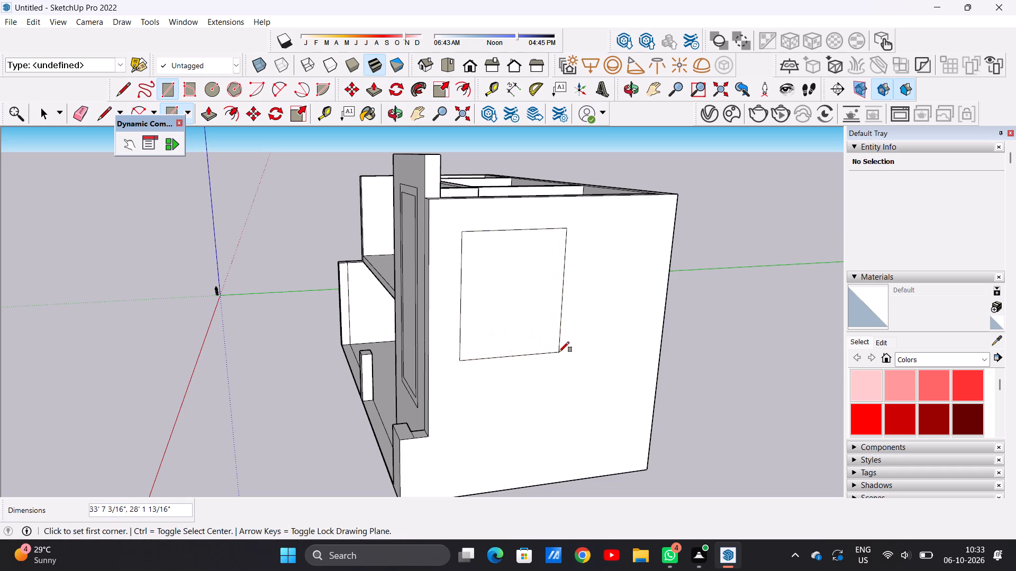
{"action": "key", "text": "space"}
Push/Pull the window rectangle inward about 3' 11 11/16" through the end wall to cut the opening.
{"action": "scroll", "coordinate": [569, 290], "scroll_direction": "down", "scroll_amount": 3}
{"action": "middle_click_drag", "start_coordinate": [578, 270], "coordinate": [322, 333]}
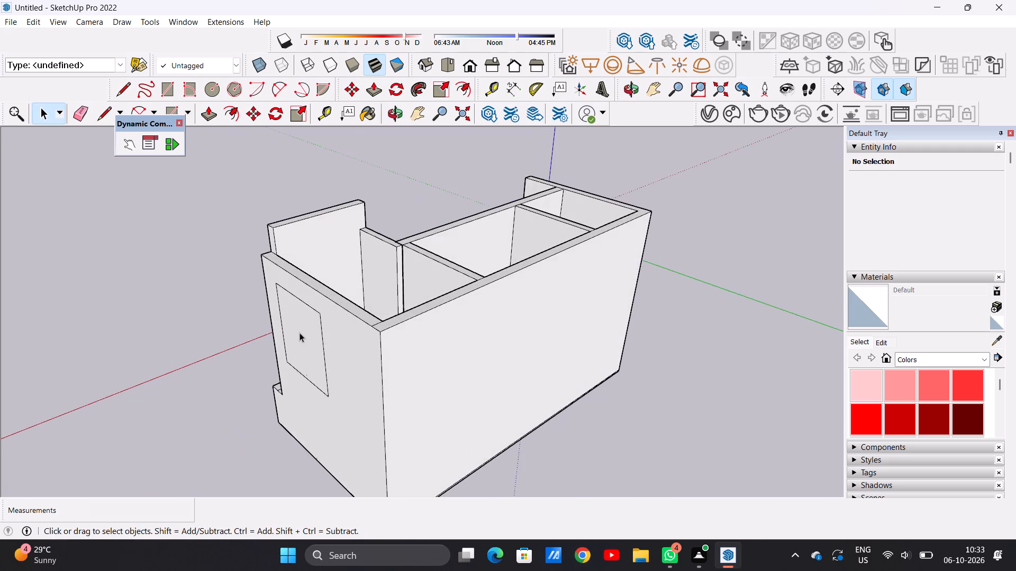
{"action": "scroll", "coordinate": [300, 333], "scroll_direction": "up", "scroll_amount": 3}
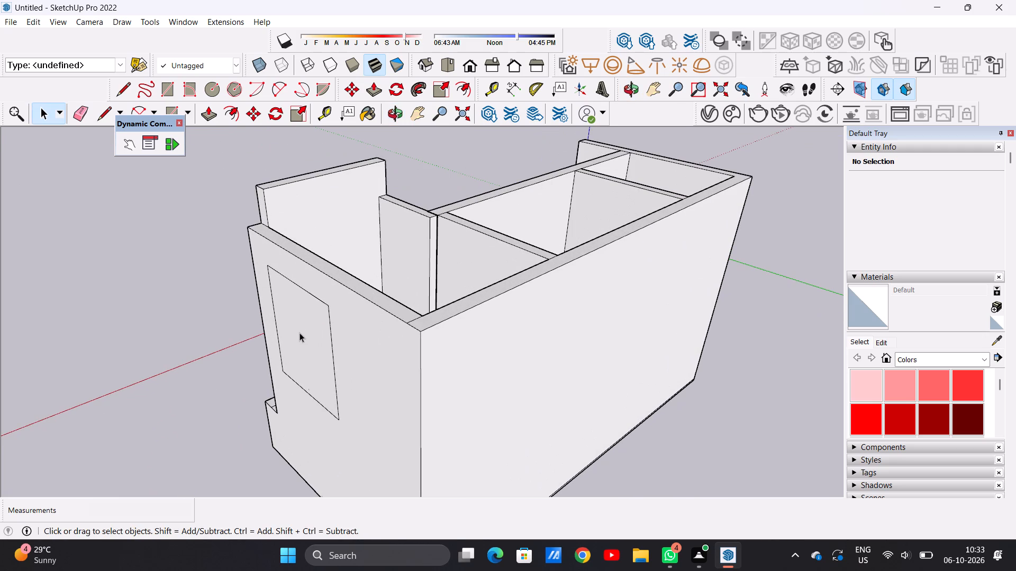
{"action": "key", "text": "p"}
{"action": "left_click", "coordinate": [310, 314]}
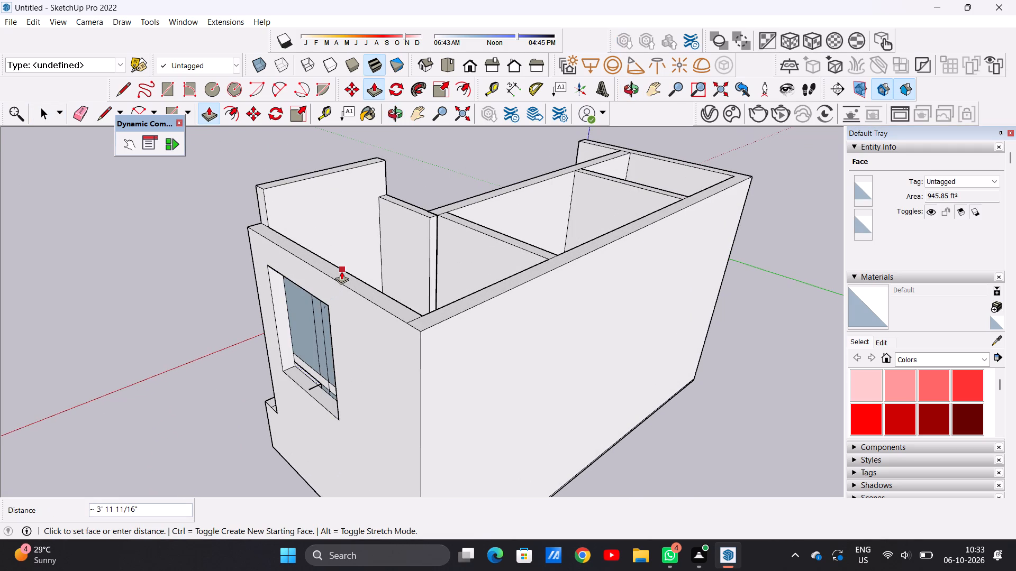
{"action": "left_click", "coordinate": [341, 271]}
{"action": "key", "text": "space"}
Examine the new end-wall window opening from outside and the end room with its leftover floor strip from above.
{"action": "scroll", "coordinate": [335, 347], "scroll_direction": "down", "scroll_amount": 7}
{"action": "middle_click_drag", "start_coordinate": [330, 354], "coordinate": [424, 280]}
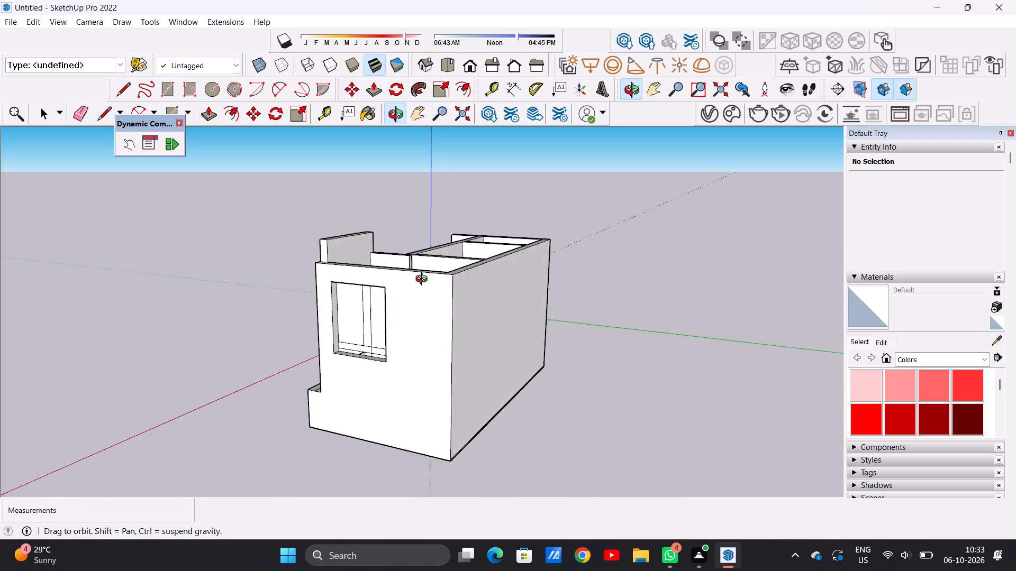
{"action": "middle_click_drag", "start_coordinate": [424, 280], "coordinate": [472, 255]}
{"action": "middle_click_drag", "start_coordinate": [358, 296], "coordinate": [522, 408]}
{"action": "scroll", "coordinate": [495, 361], "scroll_direction": "up", "scroll_amount": 4}
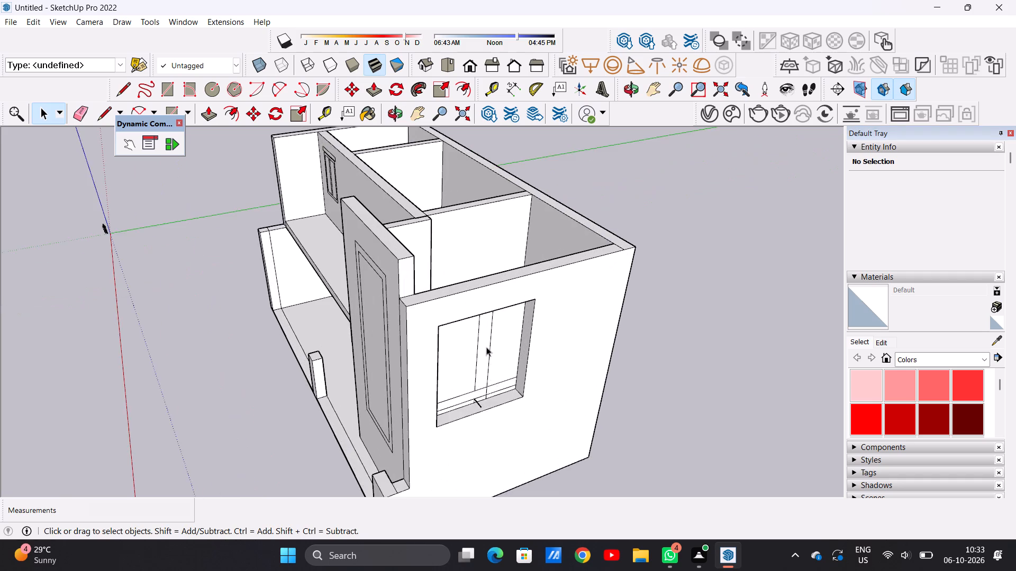
{"action": "scroll", "coordinate": [486, 347], "scroll_direction": "up", "scroll_amount": 3}
{"action": "middle_click_drag", "start_coordinate": [495, 339], "coordinate": [325, 469]}
{"action": "middle_click_drag", "start_coordinate": [411, 364], "coordinate": [257, 389]}
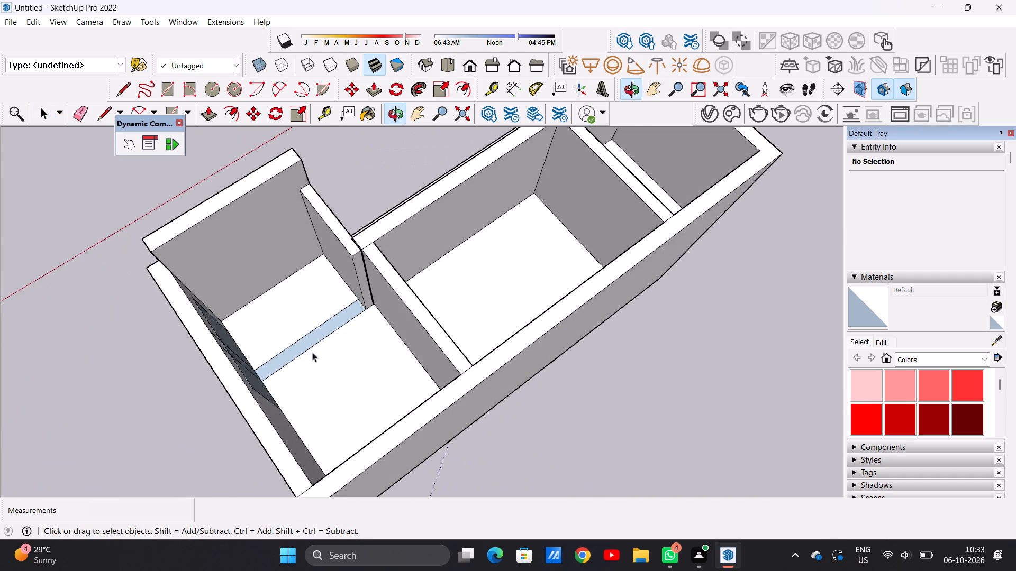
Undo the Push/Pull that cut the window opening through the outer end wall.
{"action": "scroll", "coordinate": [324, 353], "scroll_direction": "down", "scroll_amount": 4}
{"action": "middle_click_drag", "start_coordinate": [333, 346], "coordinate": [357, 267]}
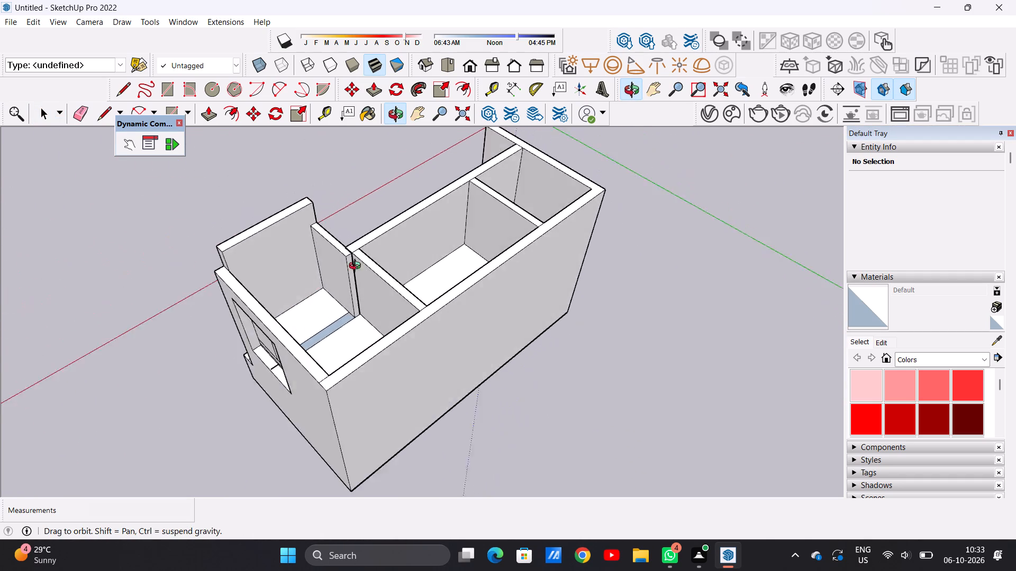
{"action": "middle_click_drag", "start_coordinate": [357, 267], "coordinate": [179, 307]}
{"action": "scroll", "coordinate": [240, 300], "scroll_direction": "down", "scroll_amount": 3}
{"action": "middle_click_drag", "start_coordinate": [276, 272], "coordinate": [226, 250]}
{"action": "scroll", "coordinate": [284, 214], "scroll_direction": "up", "scroll_amount": 8}
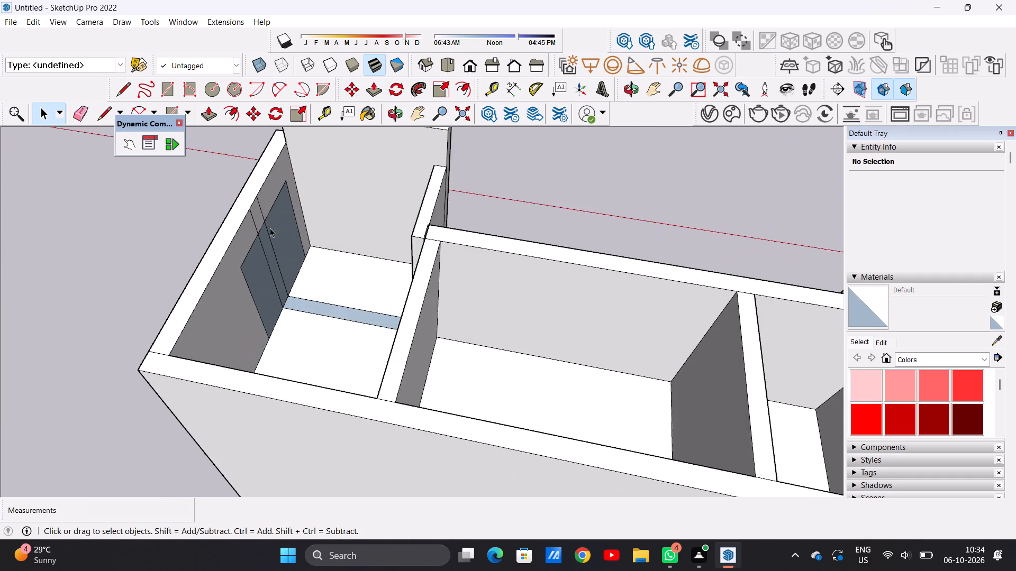
{"action": "scroll", "coordinate": [270, 228], "scroll_direction": "up", "scroll_amount": 7}
{"action": "scroll", "coordinate": [285, 296], "scroll_direction": "down", "scroll_amount": 7}
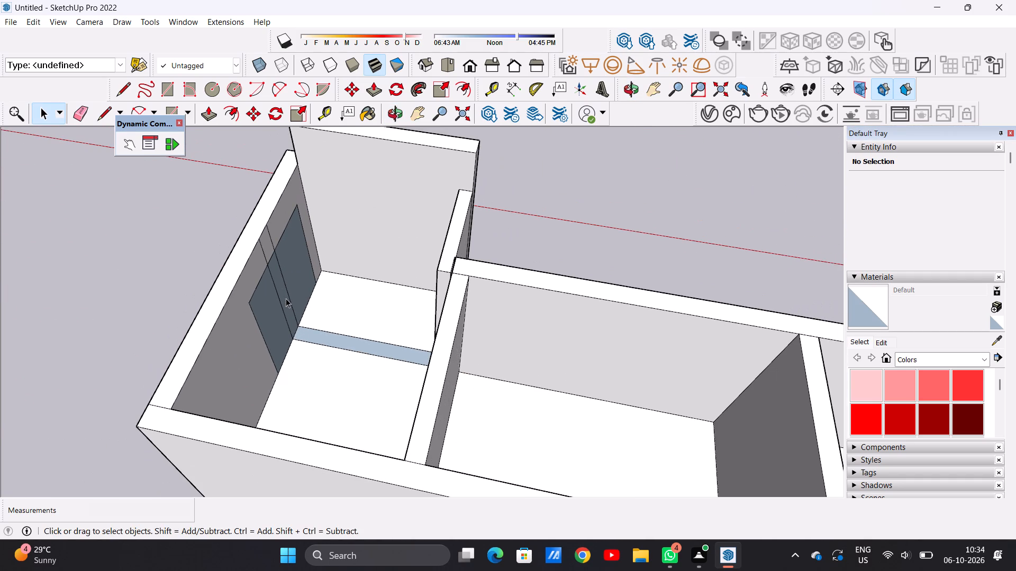
{"action": "key", "text": "ctrl+z"}
Erase the two stray vertical edges on the inner face of the outer end wall.
{"action": "key", "text": "space"}
{"action": "type", "text": "E"}
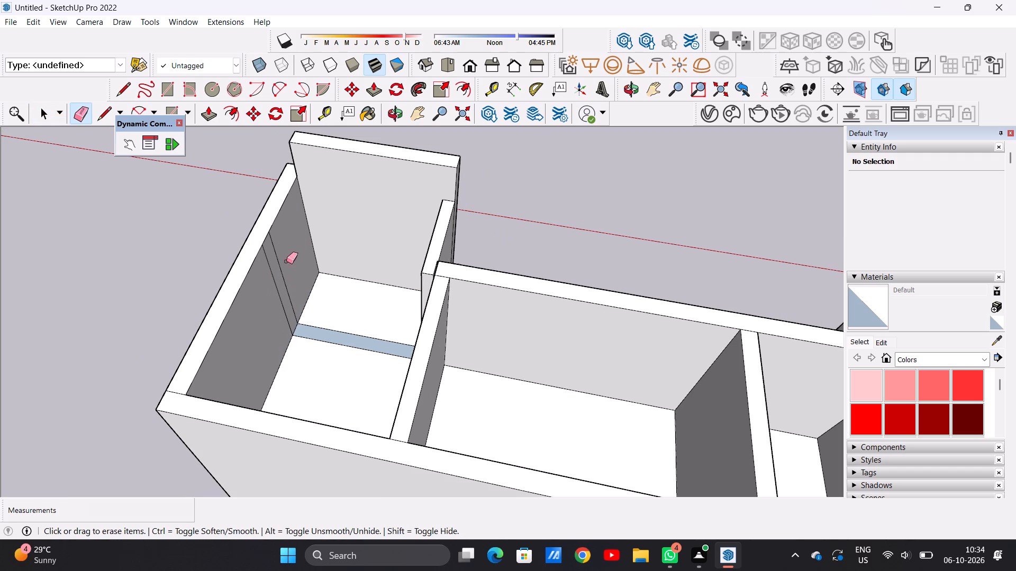
{"action": "scroll", "coordinate": [285, 261], "scroll_direction": "up", "scroll_amount": 7}
{"action": "left_click_drag", "start_coordinate": [278, 264], "coordinate": [253, 300]}
{"action": "scroll", "coordinate": [352, 336], "scroll_direction": "down", "scroll_amount": 5}
{"action": "key", "text": "space"}
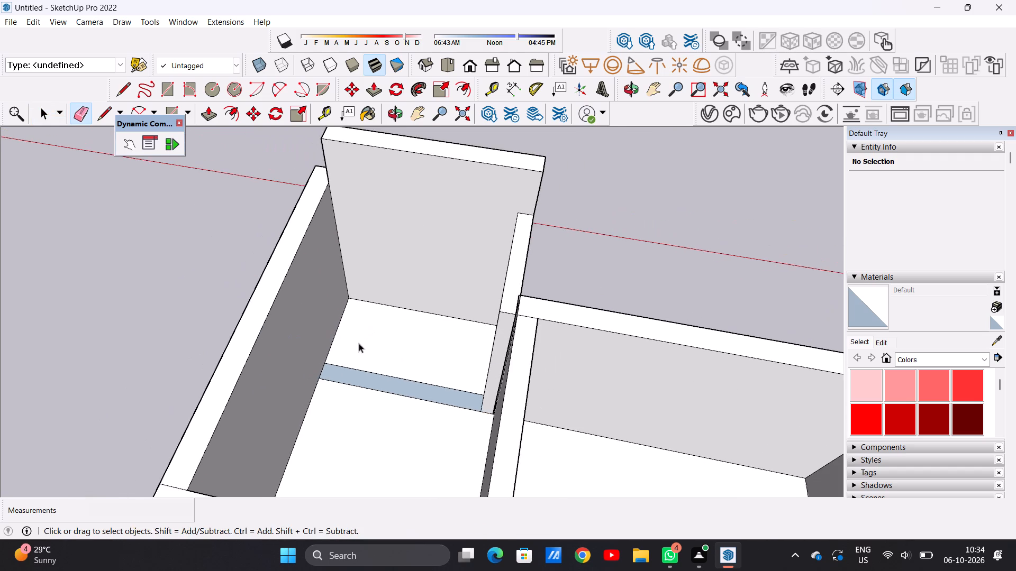
Push/Pull the window rectangle on the outer end wall inward about 3' 11 11/16", through to the inner face.
{"action": "middle_click_drag", "start_coordinate": [262, 351], "coordinate": [486, 254]}
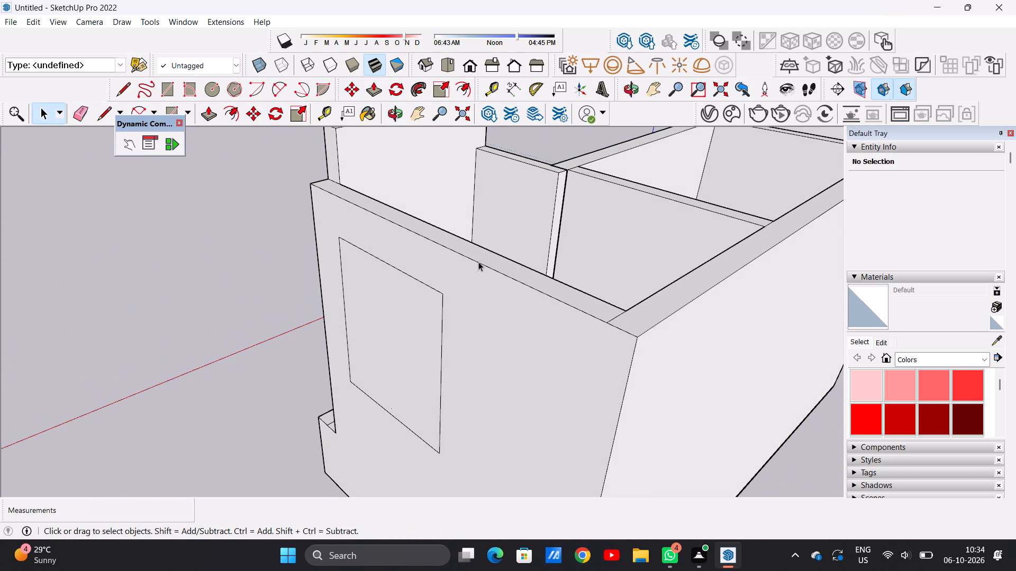
{"action": "key", "text": "p"}
{"action": "left_click", "coordinate": [402, 300]}
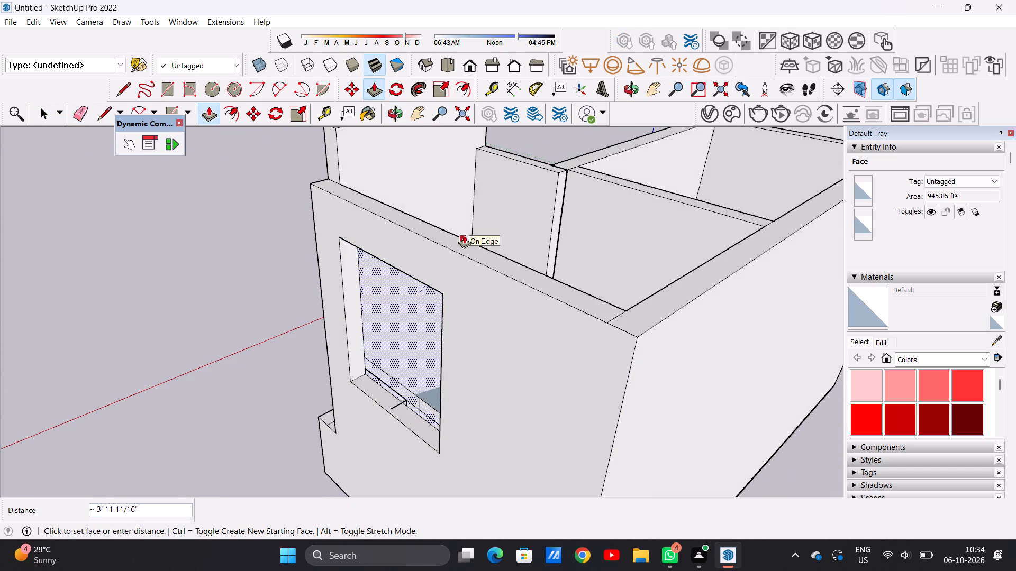
{"action": "left_click", "coordinate": [464, 235]}
{"action": "key", "text": "space"}
Delete the face covering the window opening on the inner side of the end wall.
{"action": "middle_click_drag", "start_coordinate": [390, 348], "coordinate": [522, 266]}
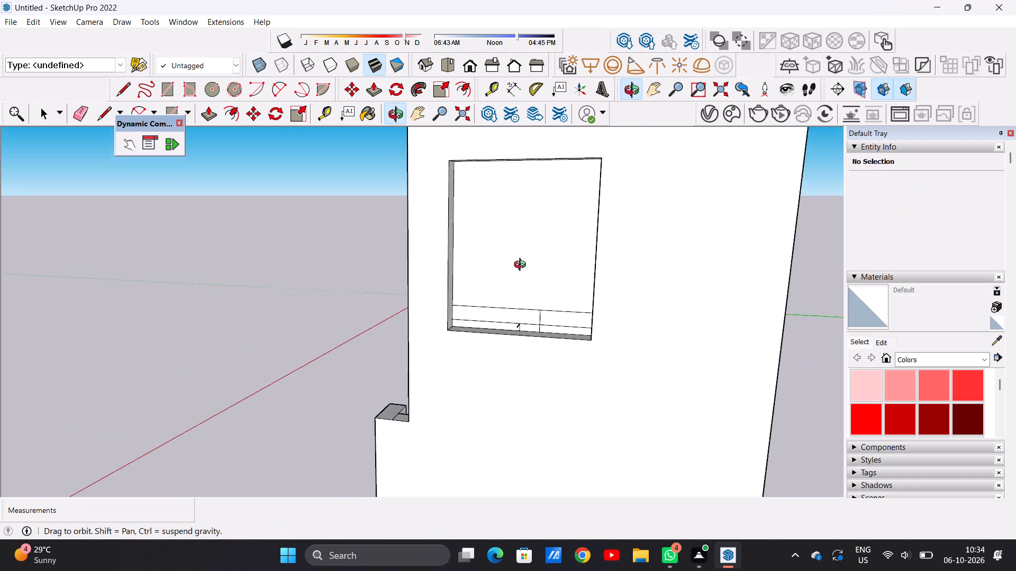
{"action": "middle_click_drag", "start_coordinate": [522, 266], "coordinate": [282, 321]}
{"action": "scroll", "coordinate": [347, 300], "scroll_direction": "down", "scroll_amount": 4}
{"action": "middle_click_drag", "start_coordinate": [444, 180], "coordinate": [259, 243]}
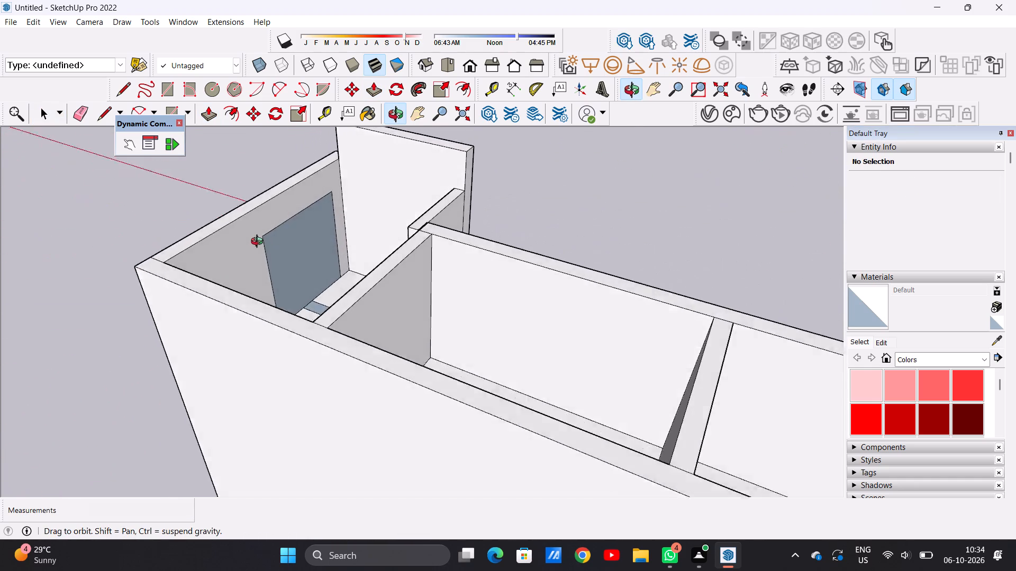
{"action": "middle_click_drag", "start_coordinate": [259, 243], "coordinate": [288, 293]}
{"action": "scroll", "coordinate": [289, 282], "scroll_direction": "up", "scroll_amount": 6}
{"action": "left_click", "coordinate": [288, 281]}
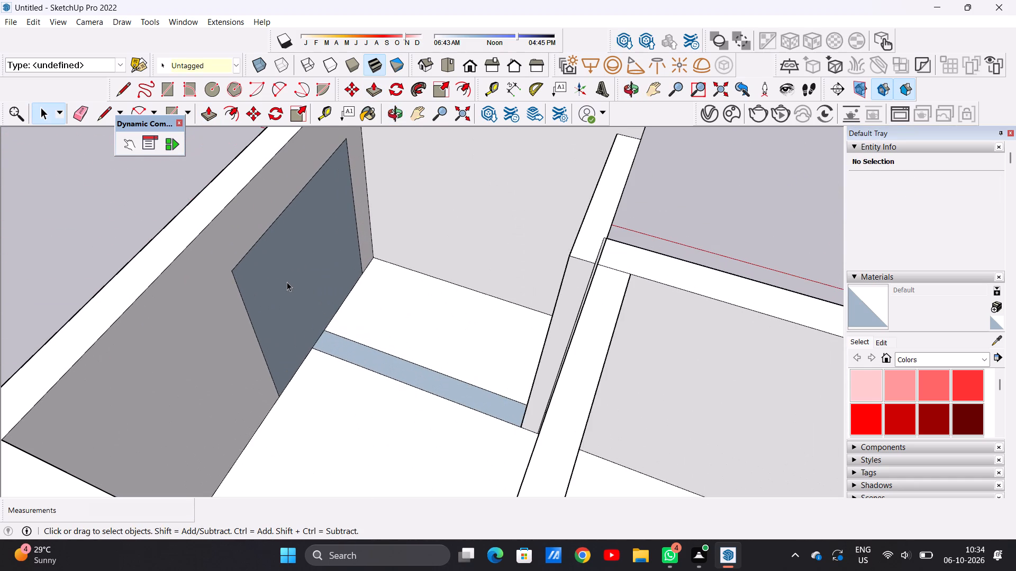
{"action": "key", "text": "Delete"}
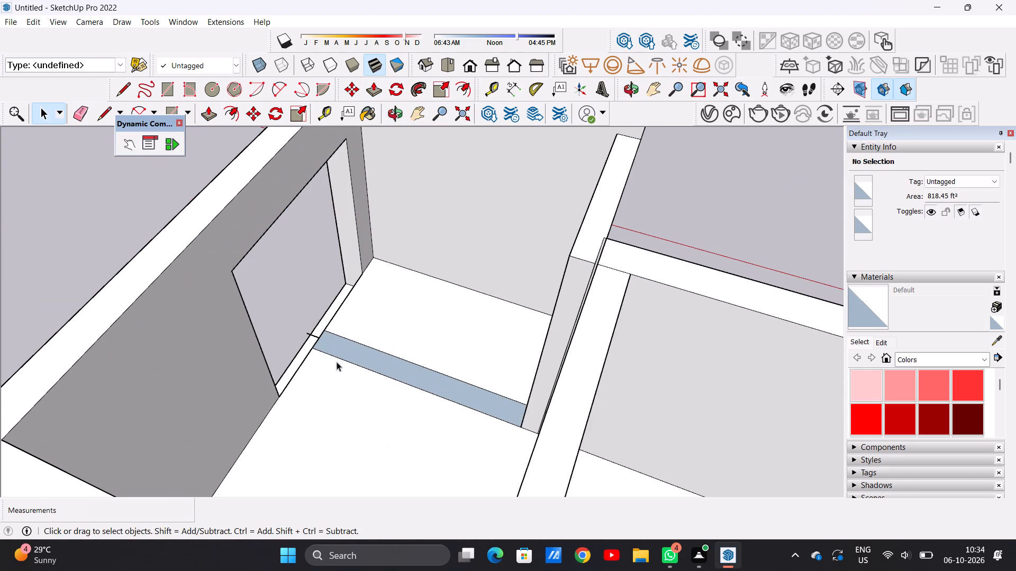
Erase the short stray edge crossing the sill of the end-wall window opening.
{"action": "scroll", "coordinate": [326, 341], "scroll_direction": "up", "scroll_amount": 19}
{"action": "scroll", "coordinate": [307, 335], "scroll_direction": "up", "scroll_amount": 6}
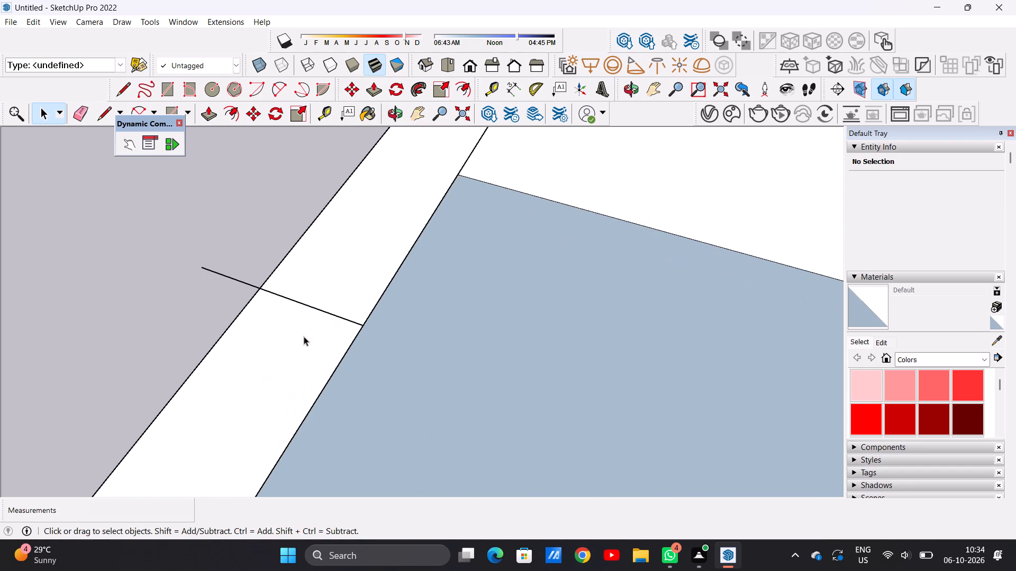
{"action": "key", "text": "e"}
{"action": "left_click_drag", "start_coordinate": [323, 302], "coordinate": [312, 316]}
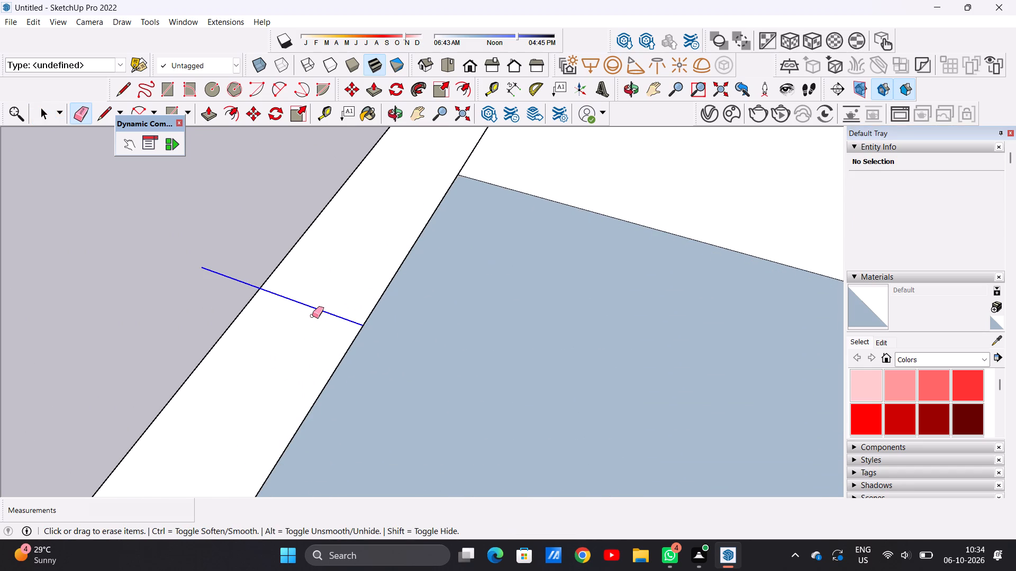
{"action": "key", "text": "space"}
Examine the end-wall opening and the floor edge inside it from outside, from the end and from the tower side.
{"action": "scroll", "coordinate": [404, 358], "scroll_direction": "down", "scroll_amount": 20}
{"action": "scroll", "coordinate": [404, 358], "scroll_direction": "down", "scroll_amount": 7}
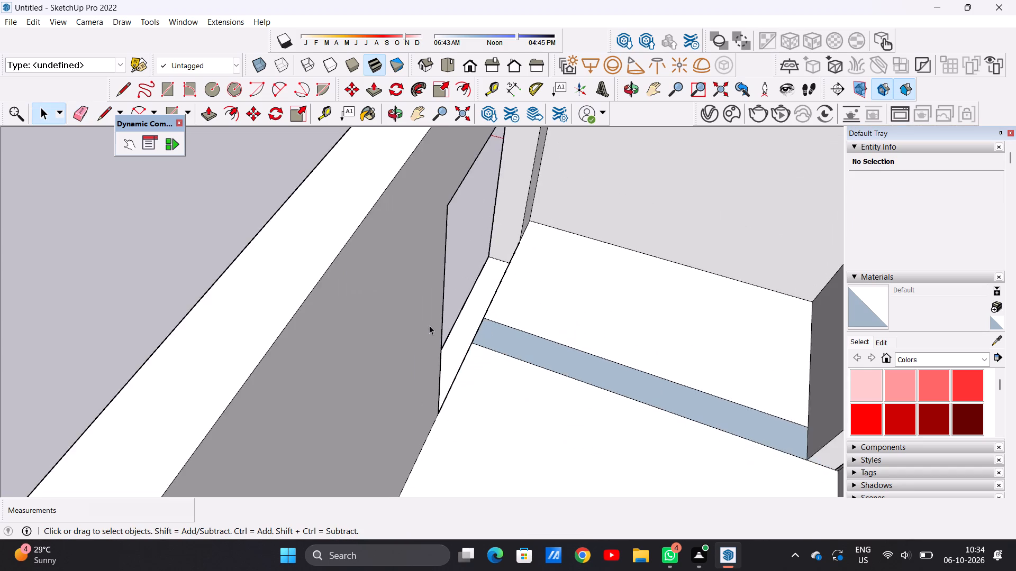
{"action": "scroll", "coordinate": [429, 325], "scroll_direction": "down", "scroll_amount": 7}
{"action": "middle_click_drag", "start_coordinate": [356, 339], "coordinate": [619, 264]}
{"action": "middle_click_drag", "start_coordinate": [413, 322], "coordinate": [528, 252]}
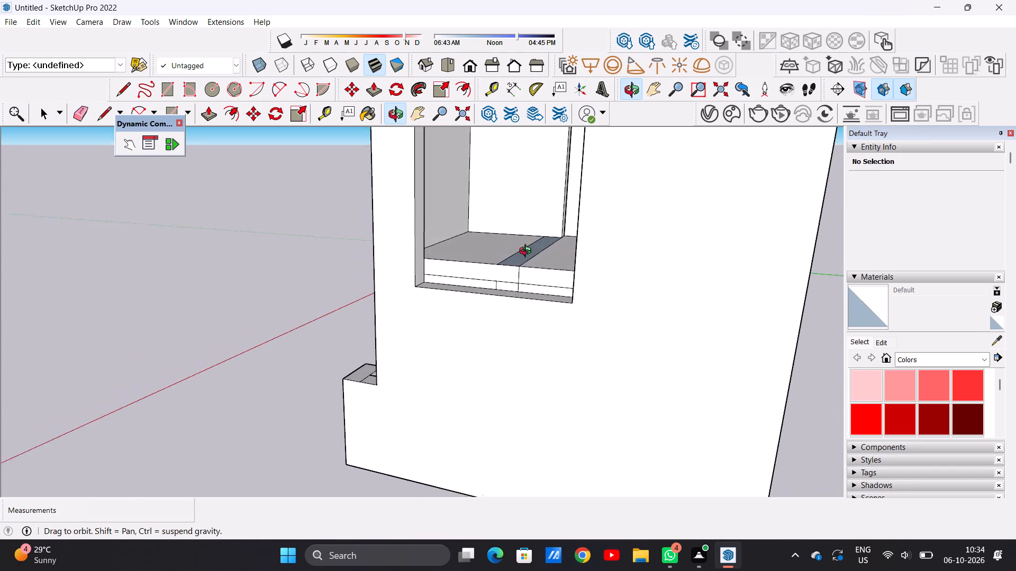
{"action": "middle_click_drag", "start_coordinate": [528, 252], "coordinate": [508, 278]}
{"action": "scroll", "coordinate": [492, 314], "scroll_direction": "up", "scroll_amount": 7}
{"action": "scroll", "coordinate": [492, 314], "scroll_direction": "down", "scroll_amount": 6}
{"action": "middle_click_drag", "start_coordinate": [488, 318], "coordinate": [510, 308]}
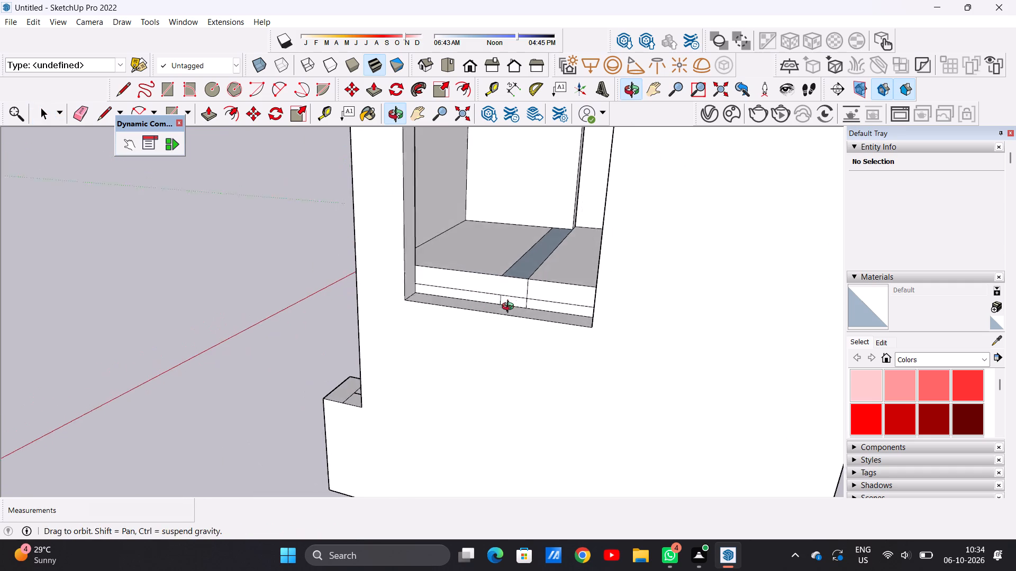
{"action": "middle_click_drag", "start_coordinate": [510, 308], "coordinate": [513, 305]}
{"action": "scroll", "coordinate": [470, 339], "scroll_direction": "down", "scroll_amount": 16}
{"action": "middle_click_drag", "start_coordinate": [462, 302], "coordinate": [483, 282]}
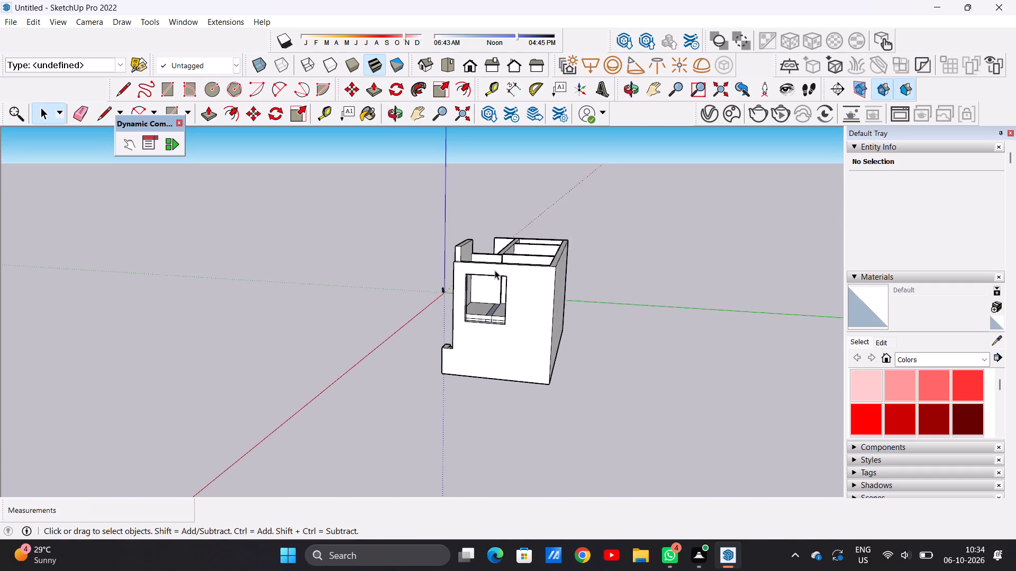
{"action": "scroll", "coordinate": [496, 268], "scroll_direction": "up", "scroll_amount": 7}
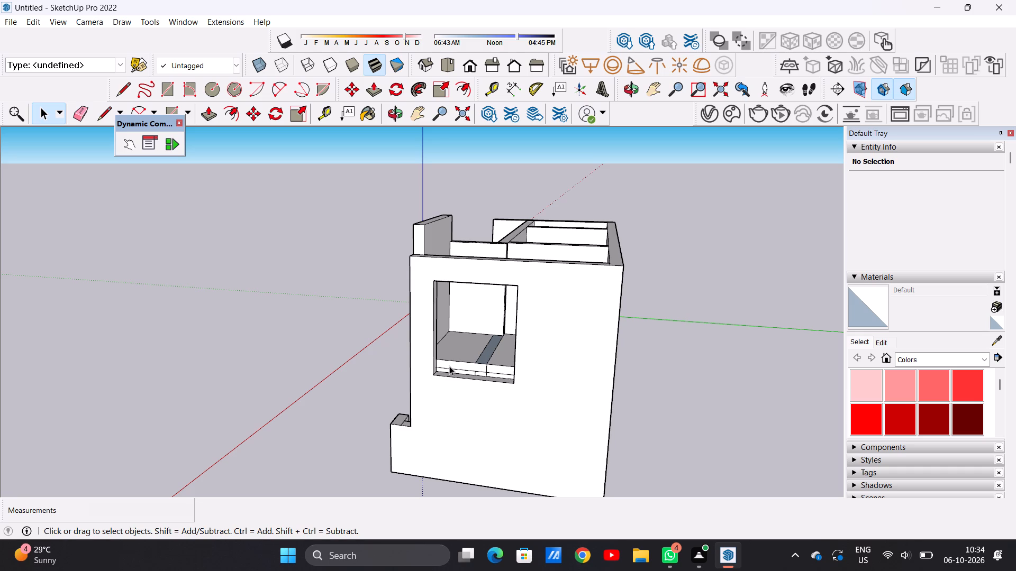
{"action": "middle_click_drag", "start_coordinate": [451, 364], "coordinate": [605, 338]}
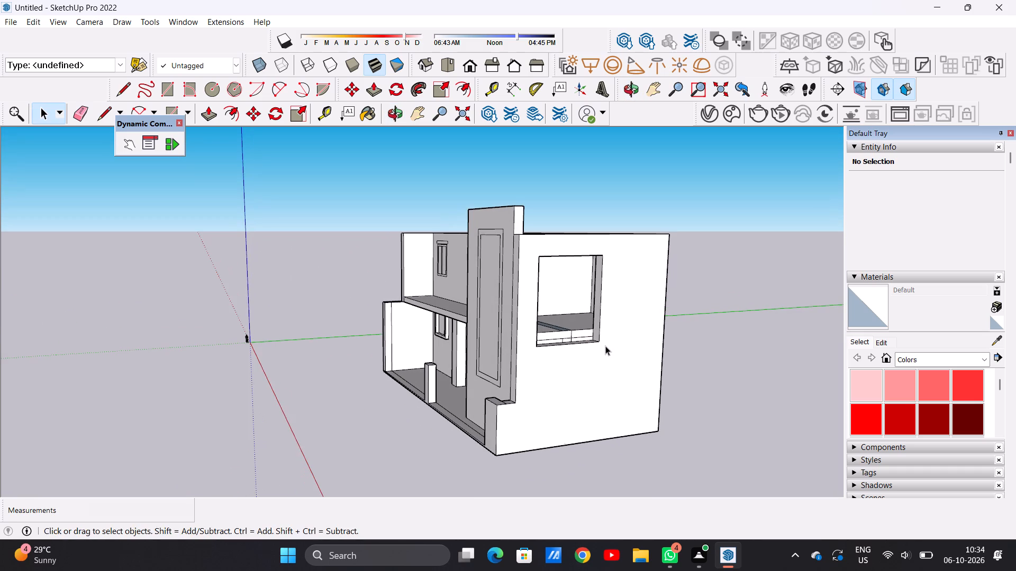
{"action": "scroll", "coordinate": [608, 334], "scroll_direction": "up", "scroll_amount": 4}
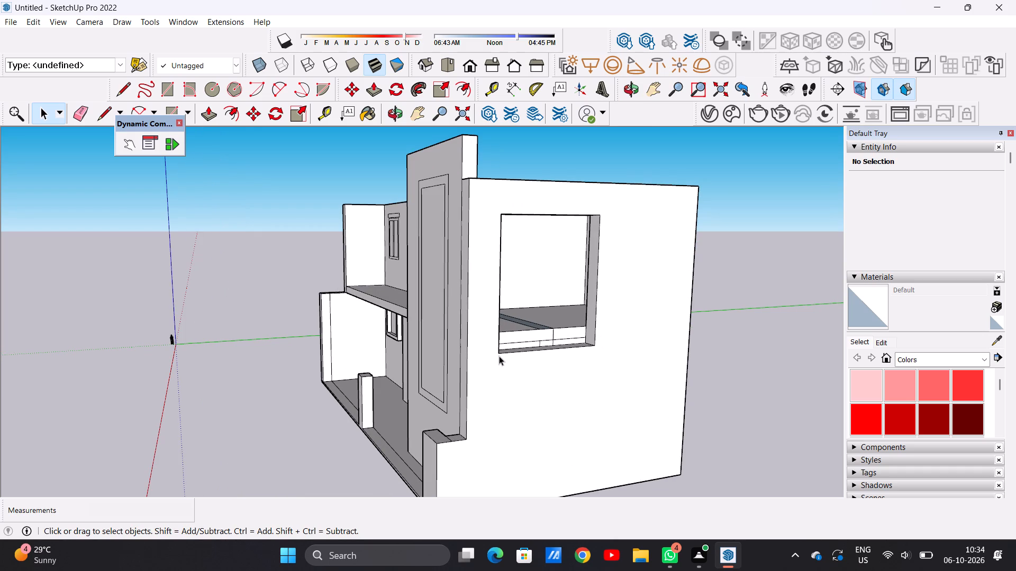
{"action": "scroll", "coordinate": [504, 348], "scroll_direction": "up", "scroll_amount": 1}
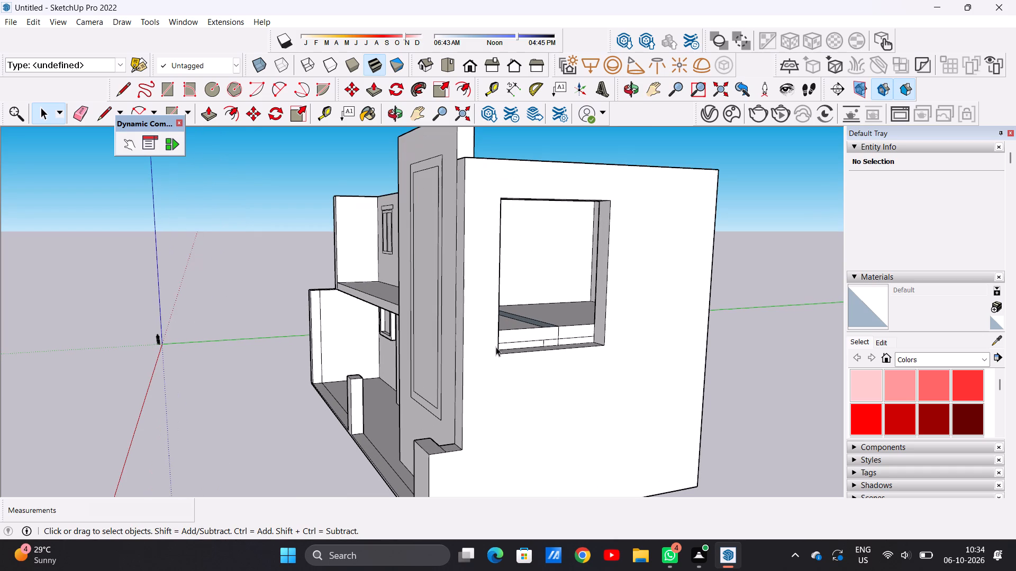
Draw a rectangle about 28' 1 13/16" by 3' 7 1/16" on the end wall directly below the window opening.
{"action": "key", "text": "r"}
{"action": "left_click", "coordinate": [499, 356]}
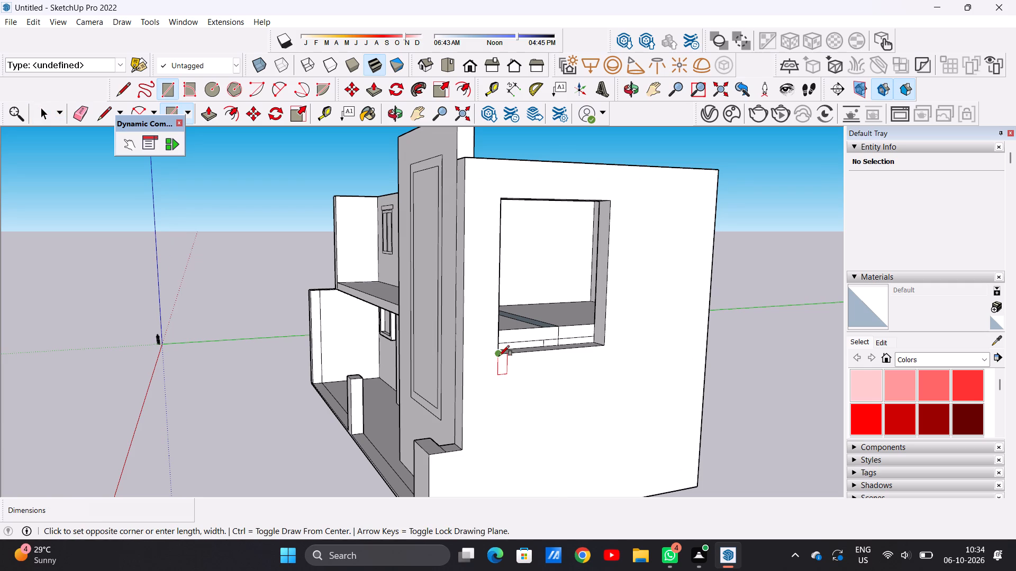
{"action": "left_click", "coordinate": [605, 345]}
{"action": "left_click", "coordinate": [609, 361]}
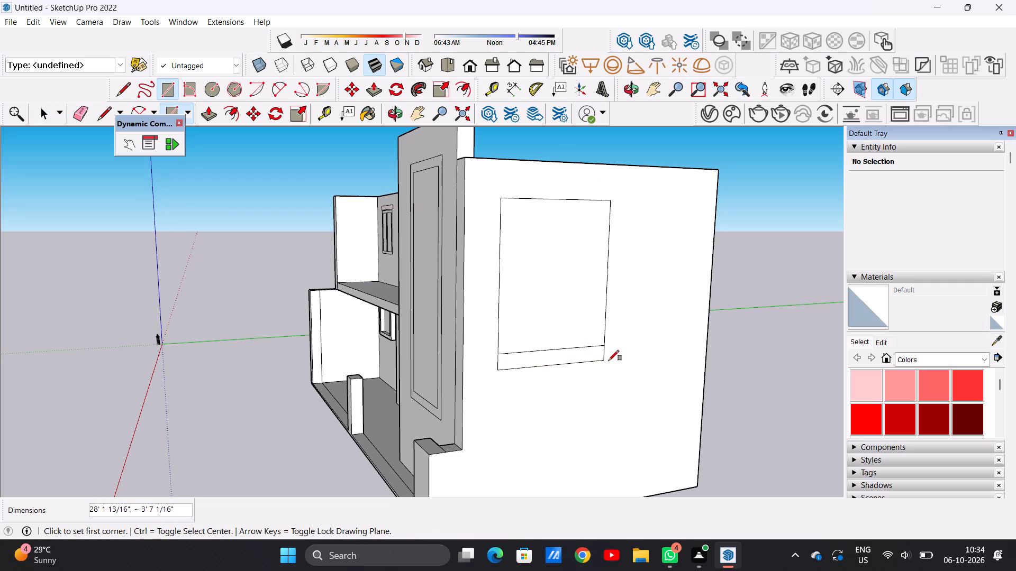
{"action": "key", "text": "space"}
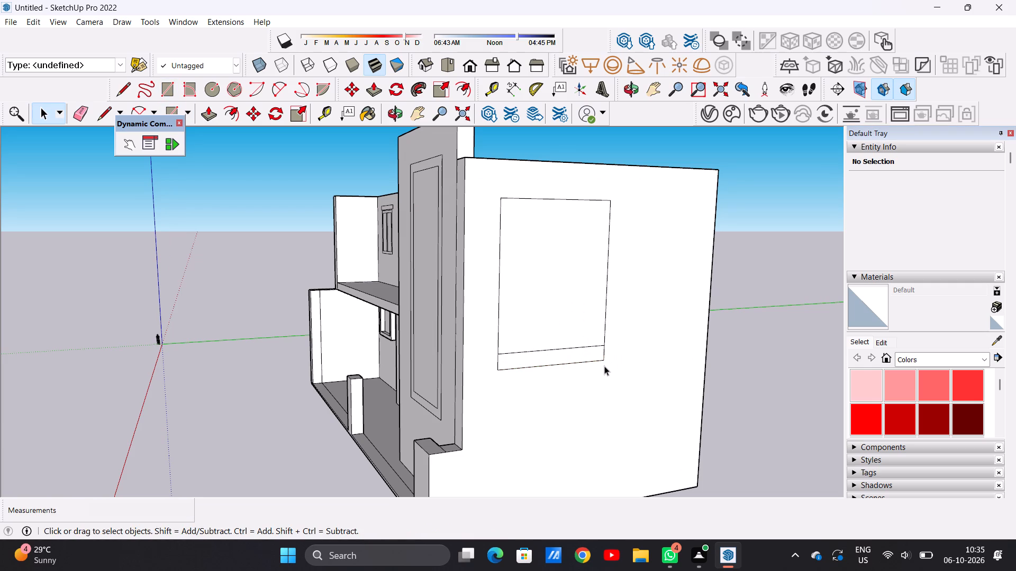
Delete the face filling the end-wall window opening.
{"action": "left_click", "coordinate": [574, 305]}
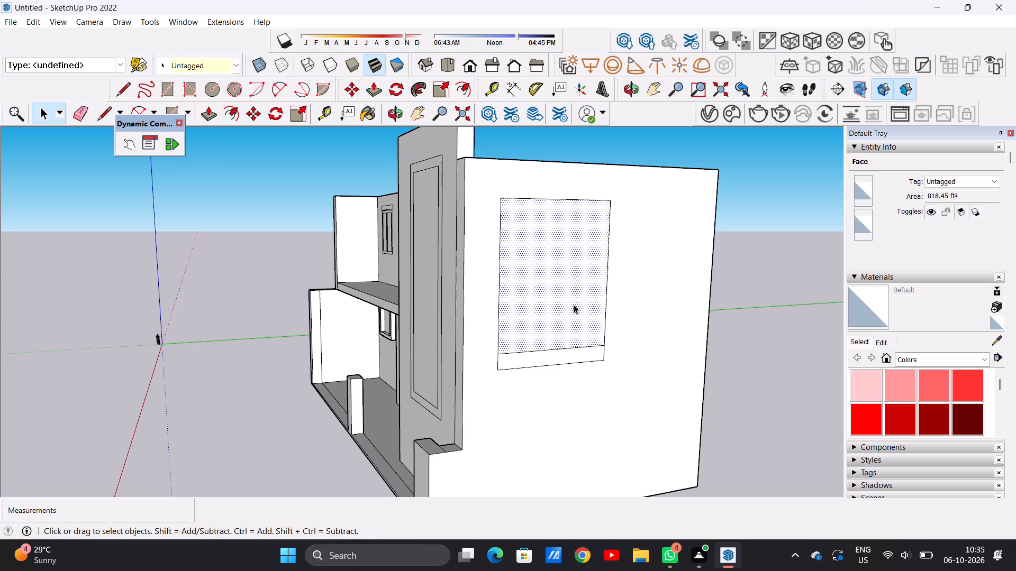
{"action": "key", "text": "Delete"}
Push/Pull the narrow rectangle below the opening outward about 12' 9 1/8" to form a projecting balcony slab.
{"action": "scroll", "coordinate": [523, 353], "scroll_direction": "up", "scroll_amount": 4}
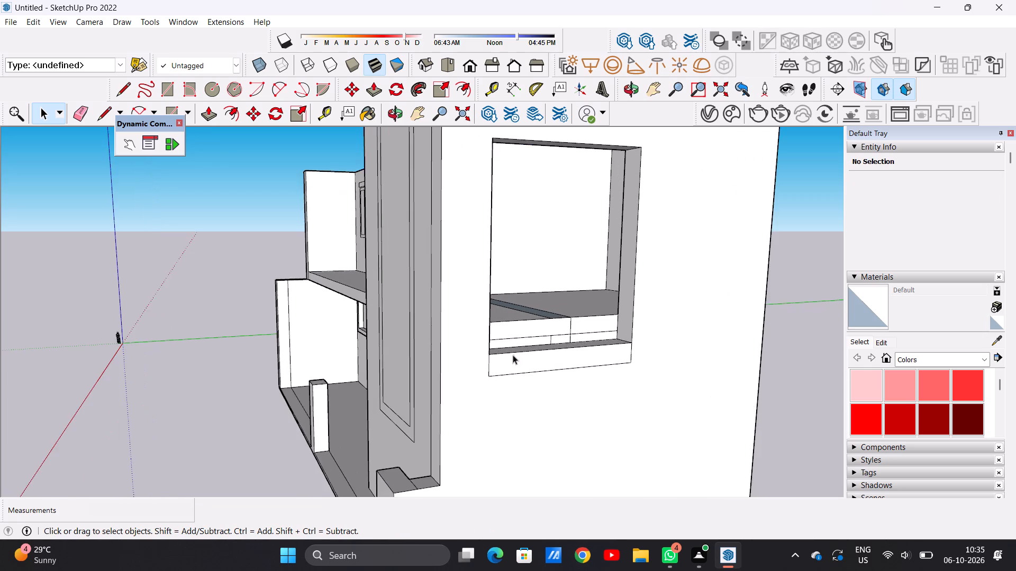
{"action": "scroll", "coordinate": [514, 356], "scroll_direction": "up", "scroll_amount": 5}
{"action": "key", "text": "p"}
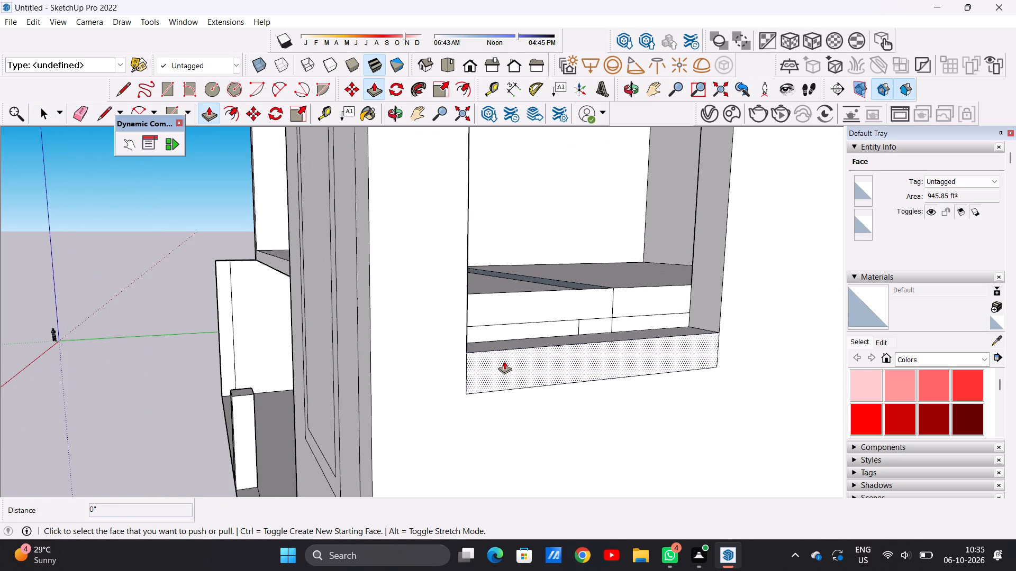
{"action": "left_click", "coordinate": [504, 361]}
{"action": "scroll", "coordinate": [589, 376], "scroll_direction": "down", "scroll_amount": 5}
{"action": "middle_click_drag", "start_coordinate": [578, 371], "coordinate": [672, 365]}
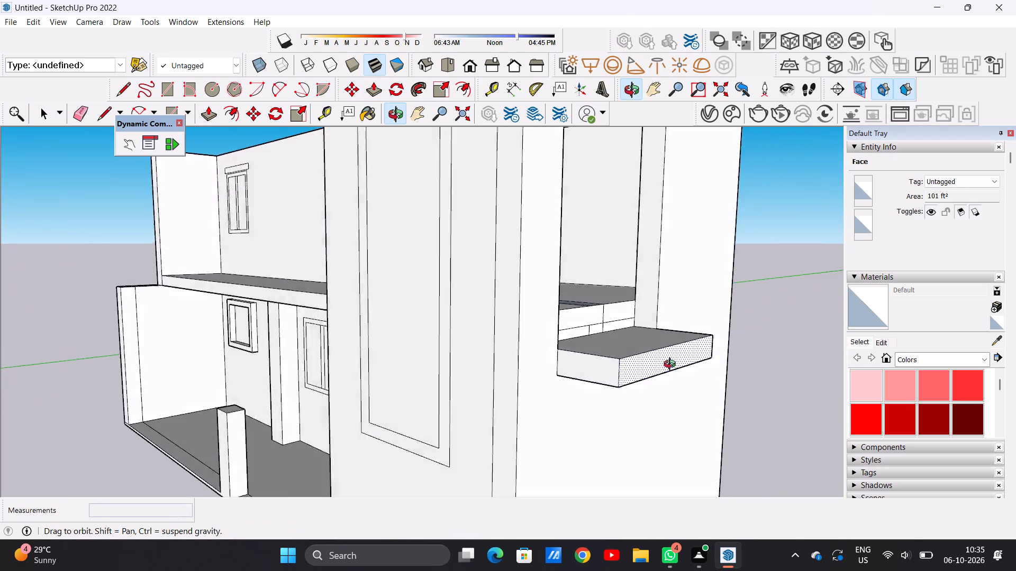
{"action": "middle_click_drag", "start_coordinate": [672, 365], "coordinate": [691, 361]}
{"action": "middle_click_drag", "start_coordinate": [708, 361], "coordinate": [724, 356]}
{"action": "scroll", "coordinate": [670, 353], "scroll_direction": "down", "scroll_amount": 5}
{"action": "middle_click_drag", "start_coordinate": [650, 367], "coordinate": [733, 362]}
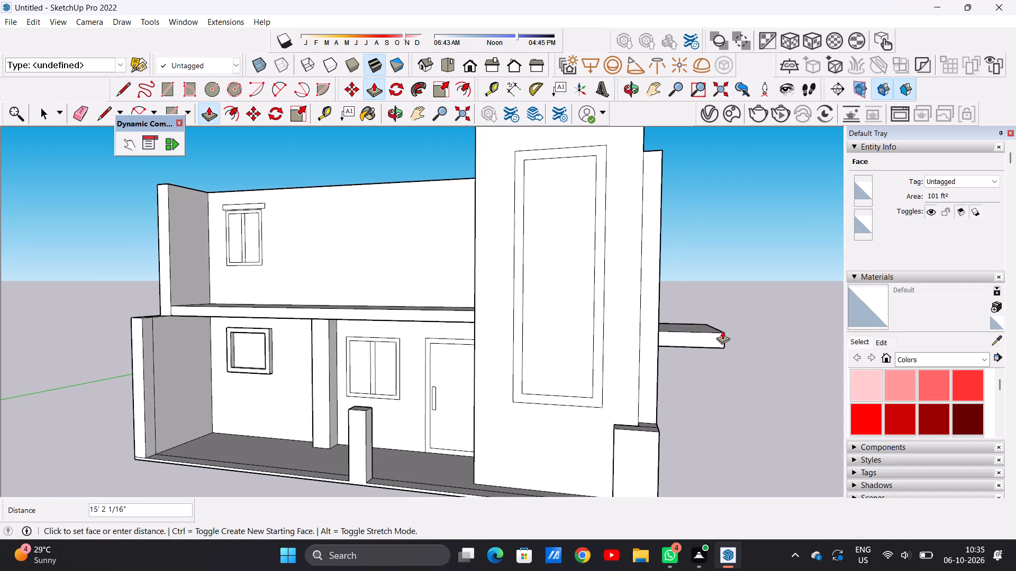
{"action": "left_click", "coordinate": [711, 334]}
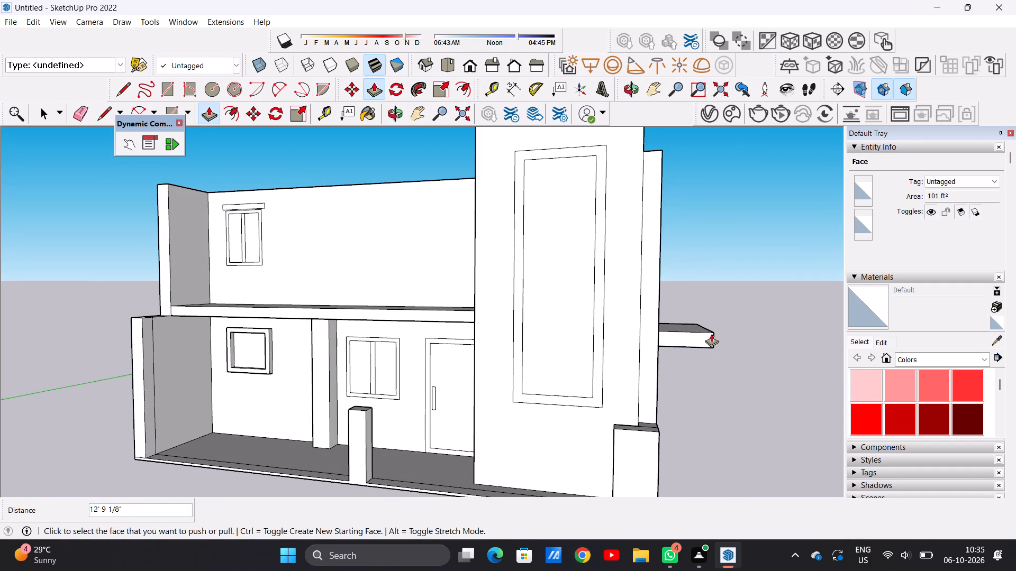
Push/Pull the end room's floor area on the back side of the leftover strip down 3'.
{"action": "middle_click_drag", "start_coordinate": [728, 353], "coordinate": [531, 382]}
{"action": "scroll", "coordinate": [554, 386], "scroll_direction": "down", "scroll_amount": 2}
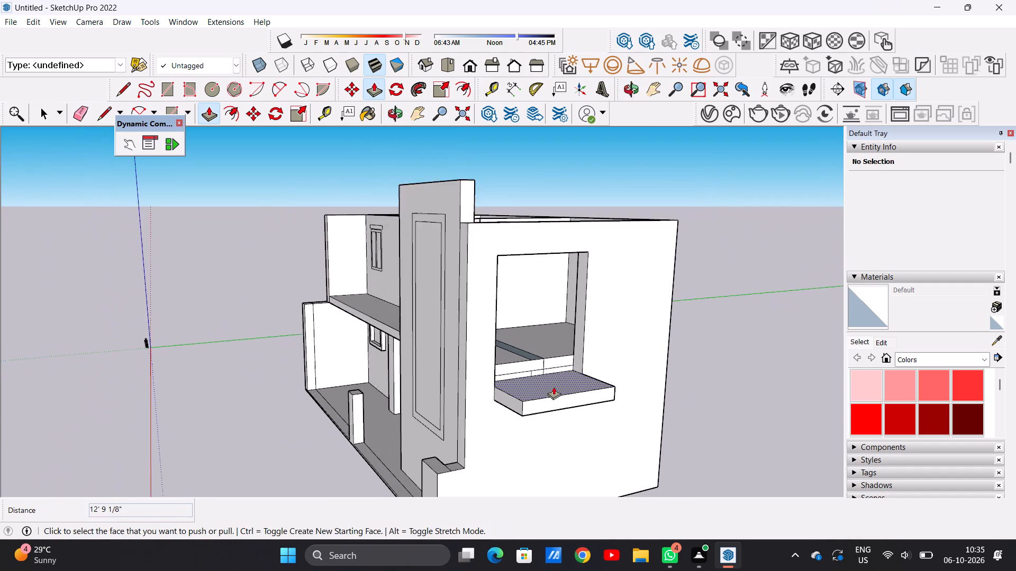
{"action": "scroll", "coordinate": [554, 386], "scroll_direction": "down", "scroll_amount": 4}
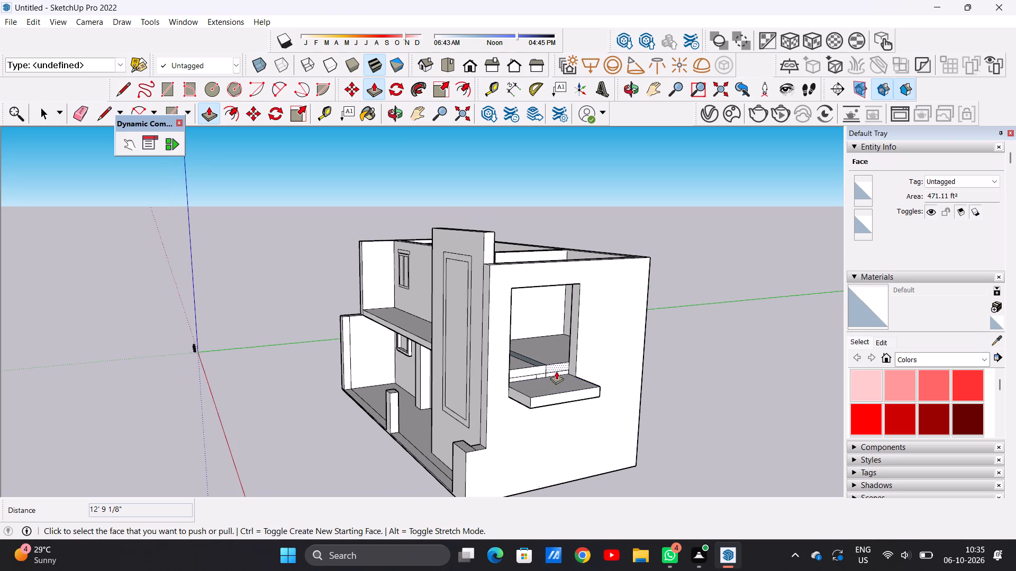
{"action": "middle_click_drag", "start_coordinate": [551, 370], "coordinate": [485, 395]}
{"action": "scroll", "coordinate": [495, 373], "scroll_direction": "up", "scroll_amount": 11}
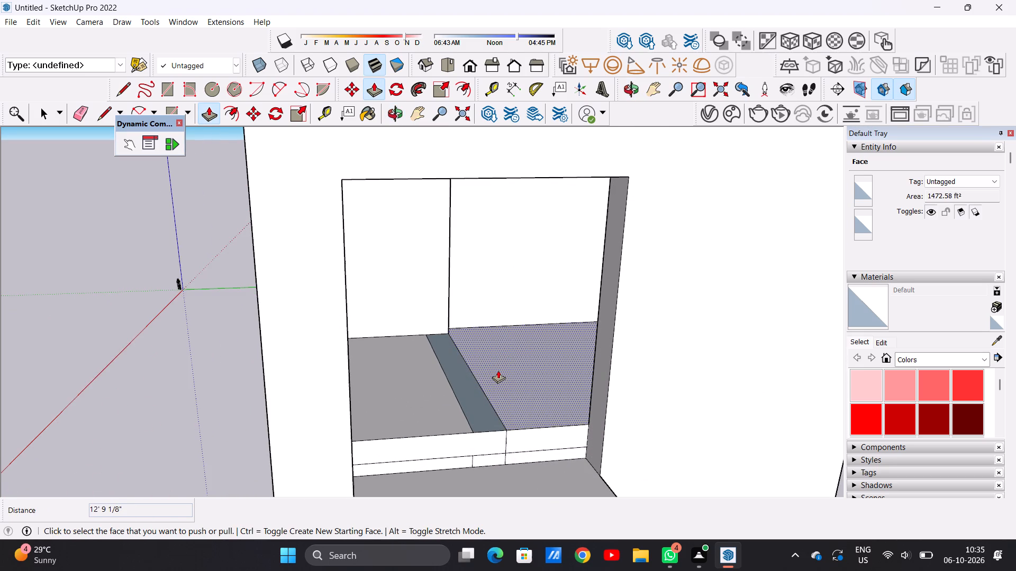
{"action": "left_click", "coordinate": [513, 387]}
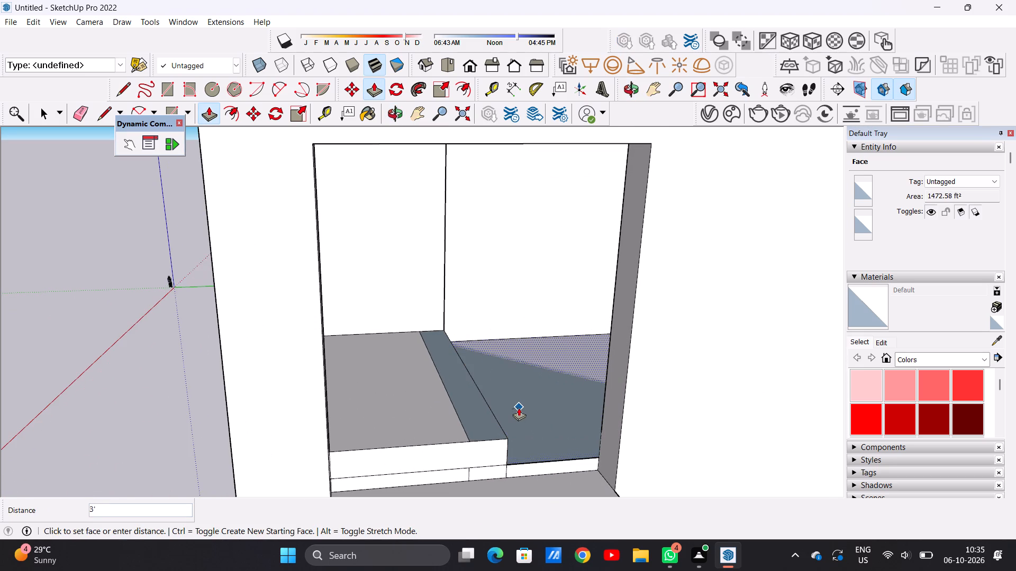
{"action": "left_click", "coordinate": [598, 467]}
{"action": "scroll", "coordinate": [517, 385], "scroll_direction": "down", "scroll_amount": 3}
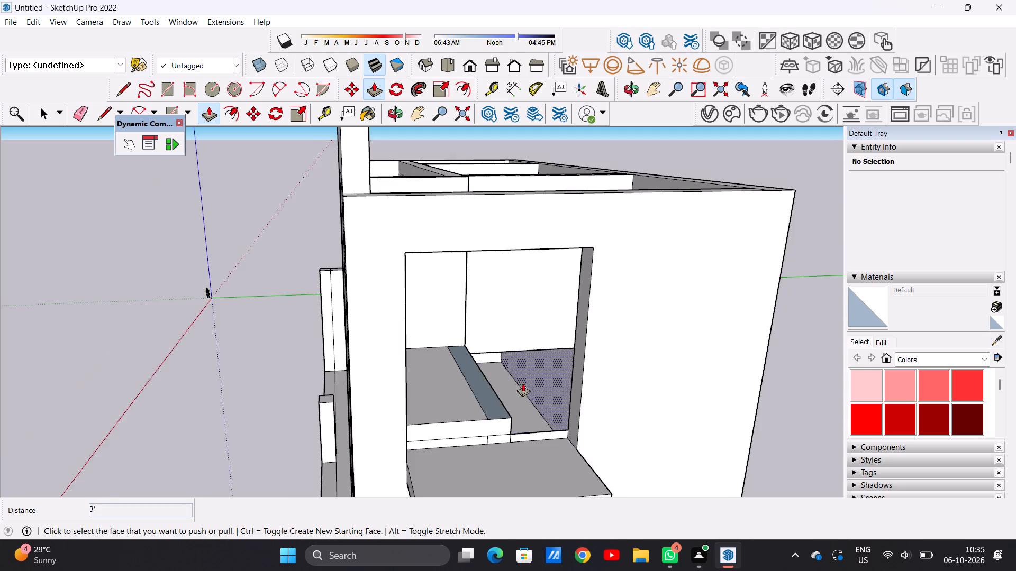
Push/Pull the end room's floor area on the front side of the leftover strip down 3'.
{"action": "middle_click_drag", "start_coordinate": [516, 391], "coordinate": [477, 433]}
{"action": "scroll", "coordinate": [450, 431], "scroll_direction": "down", "scroll_amount": 9}
{"action": "scroll", "coordinate": [443, 436], "scroll_direction": "up", "scroll_amount": 8}
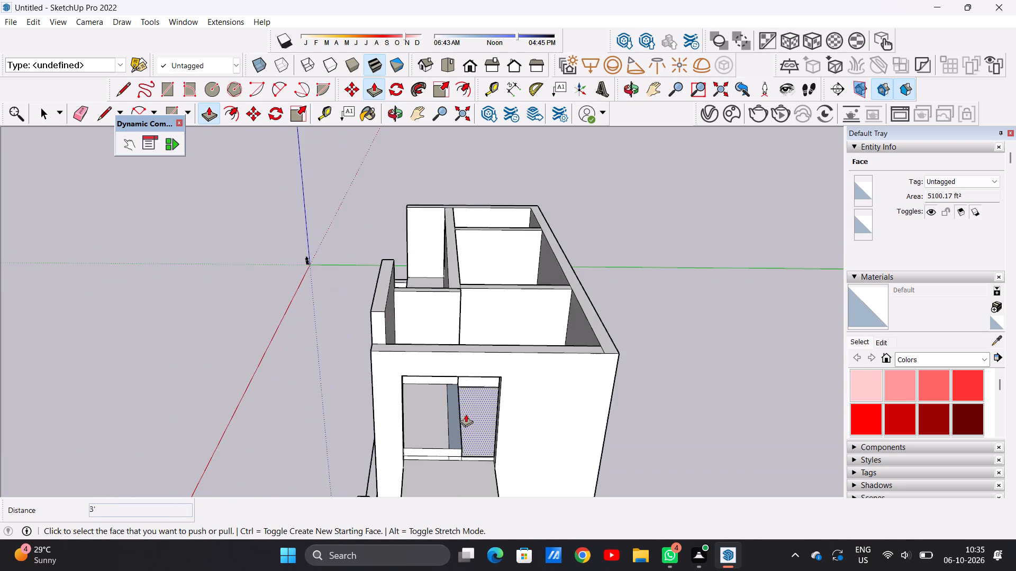
{"action": "scroll", "coordinate": [466, 414], "scroll_direction": "up", "scroll_amount": 12}
{"action": "scroll", "coordinate": [501, 389], "scroll_direction": "down", "scroll_amount": 4}
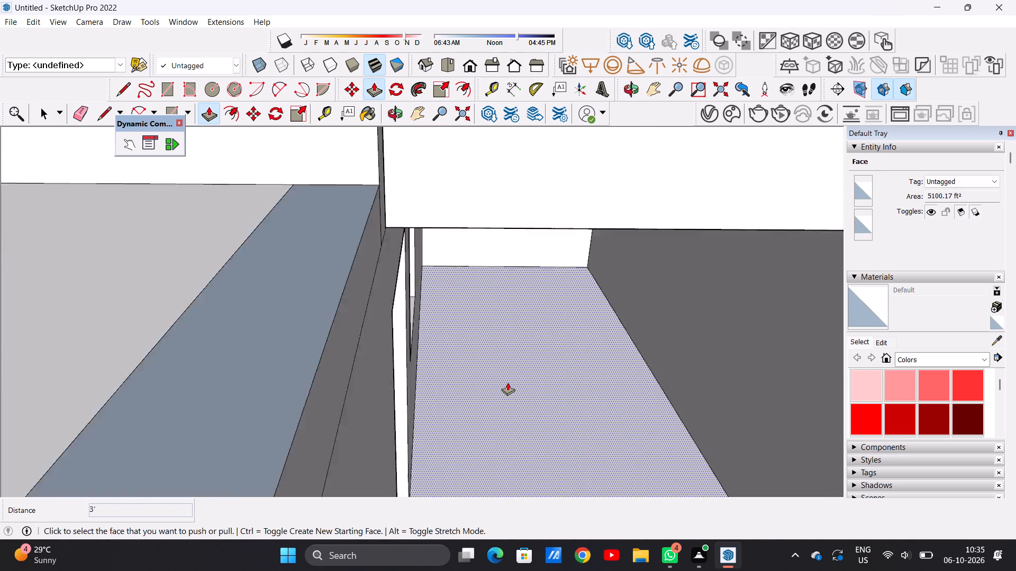
{"action": "scroll", "coordinate": [507, 382], "scroll_direction": "down", "scroll_amount": 13}
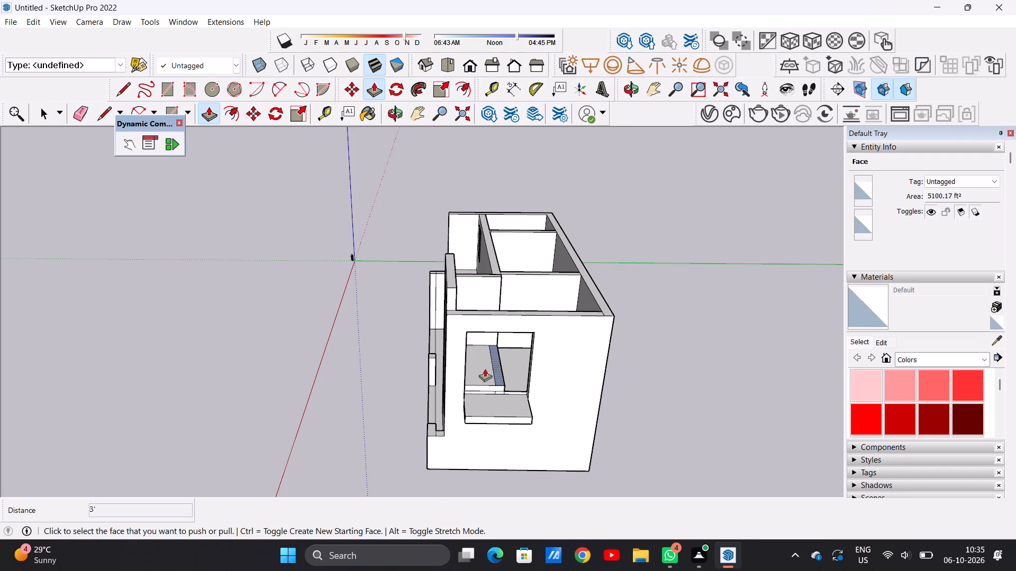
{"action": "scroll", "coordinate": [485, 369], "scroll_direction": "up", "scroll_amount": 13}
{"action": "left_click", "coordinate": [485, 369]}
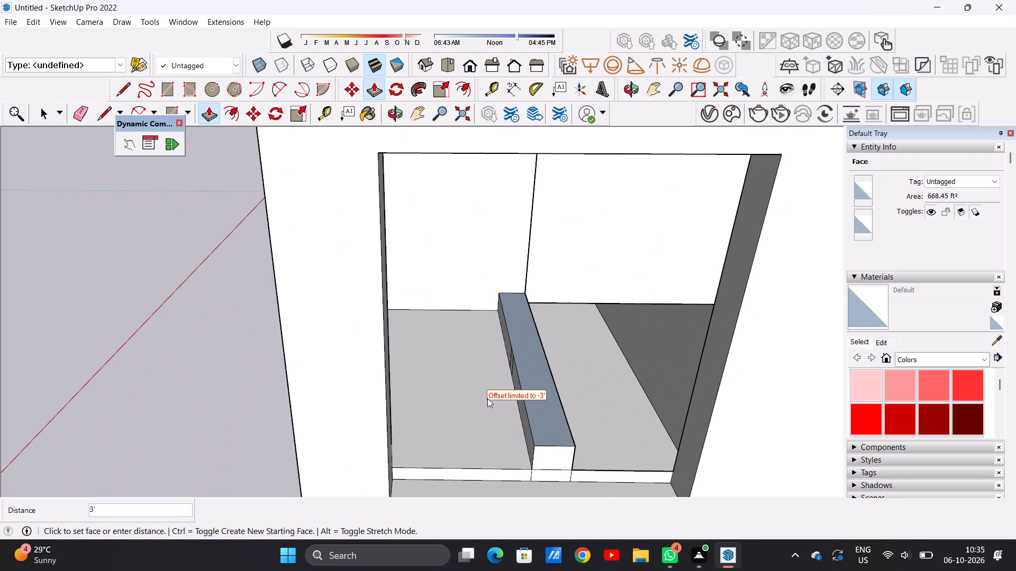
{"action": "left_click", "coordinate": [495, 415]}
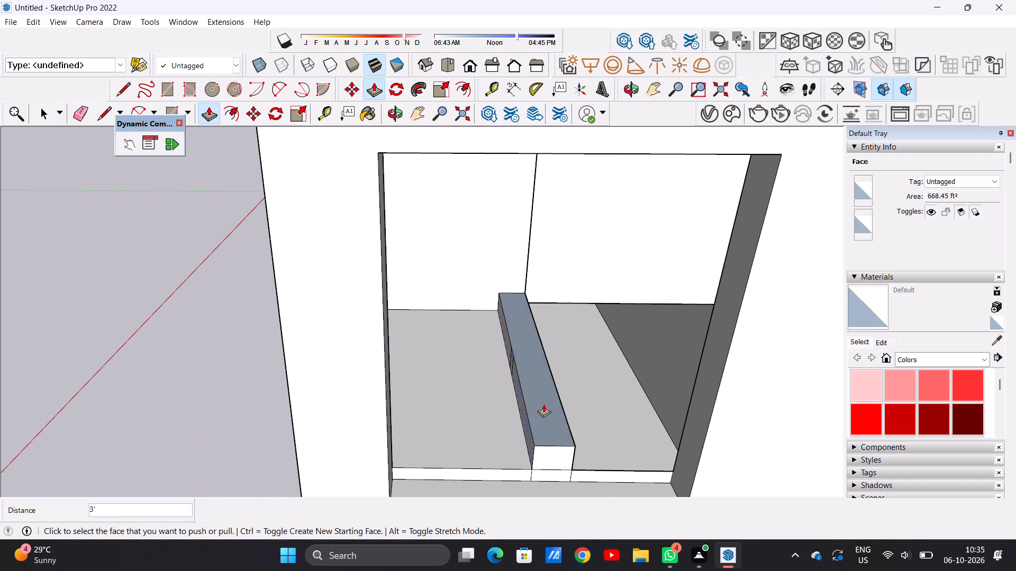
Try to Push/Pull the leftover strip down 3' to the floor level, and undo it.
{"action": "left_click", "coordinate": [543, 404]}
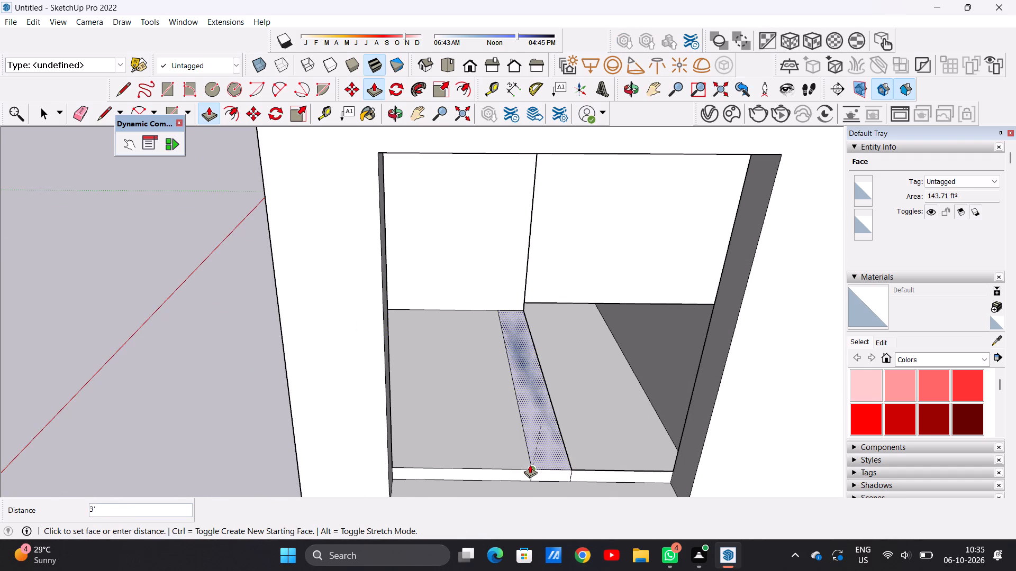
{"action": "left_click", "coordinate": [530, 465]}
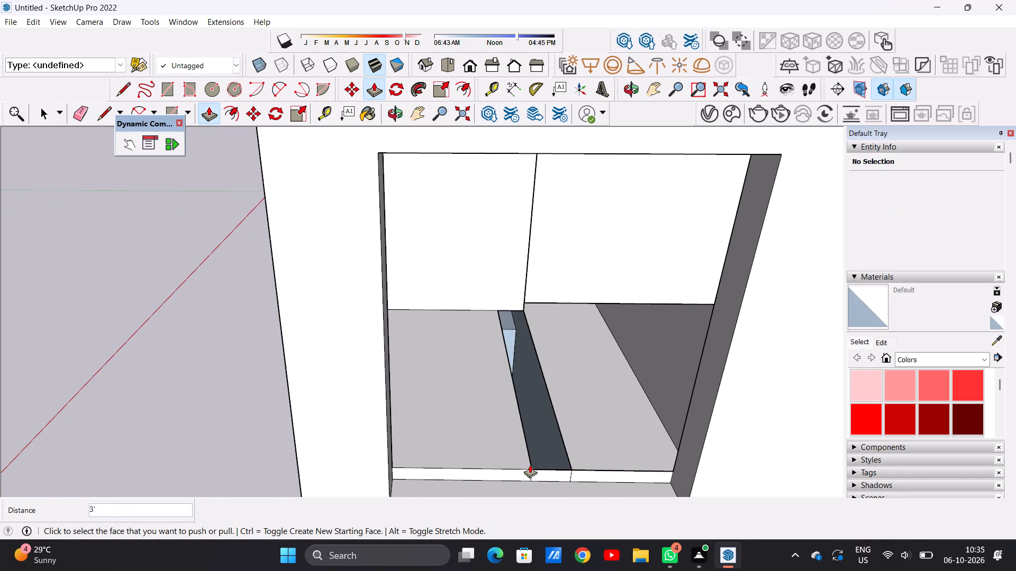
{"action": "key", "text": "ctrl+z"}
Push/Pull the leftover strip down until its top is nearly level with the front-side floor of the end room.
{"action": "middle_click_drag", "start_coordinate": [580, 444], "coordinate": [519, 426]}
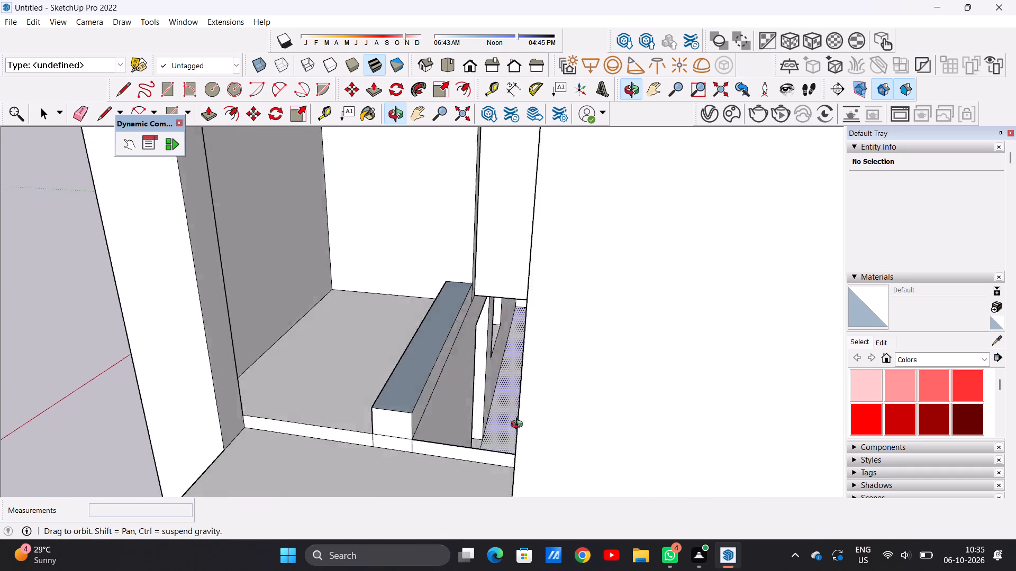
{"action": "middle_click_drag", "start_coordinate": [519, 426], "coordinate": [510, 421]}
{"action": "middle_click_drag", "start_coordinate": [365, 390], "coordinate": [440, 440]}
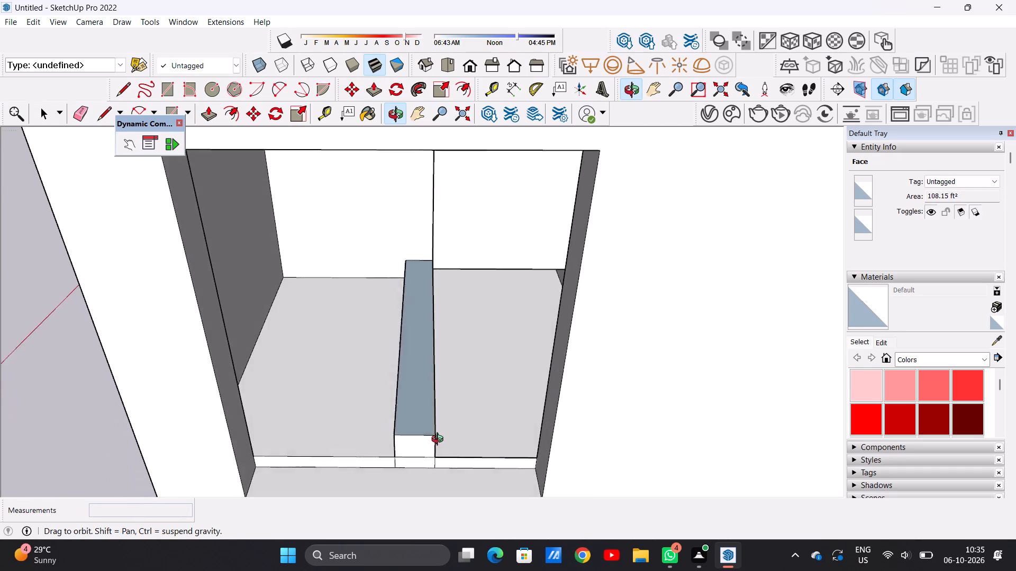
{"action": "middle_click_drag", "start_coordinate": [440, 440], "coordinate": [444, 444]}
{"action": "left_click", "coordinate": [428, 421]}
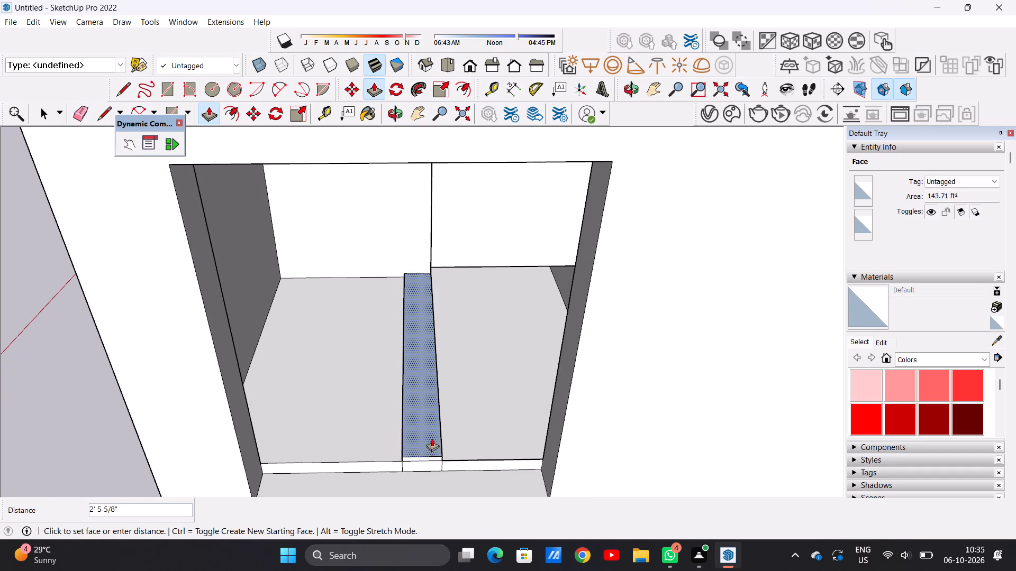
{"action": "left_click", "coordinate": [432, 441]}
{"action": "left_click", "coordinate": [432, 441]}
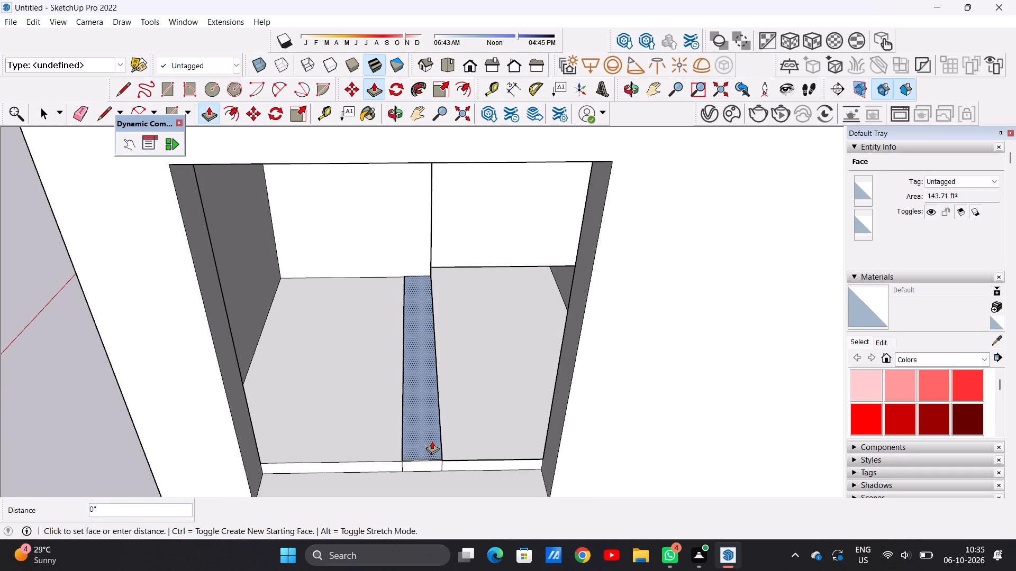
{"action": "key", "text": "space"}
Examine the end room's floor levels and the gap beside the lowered strip from above and through the window opening.
{"action": "scroll", "coordinate": [448, 431], "scroll_direction": "down", "scroll_amount": 8}
{"action": "middle_click_drag", "start_coordinate": [466, 446], "coordinate": [477, 314]}
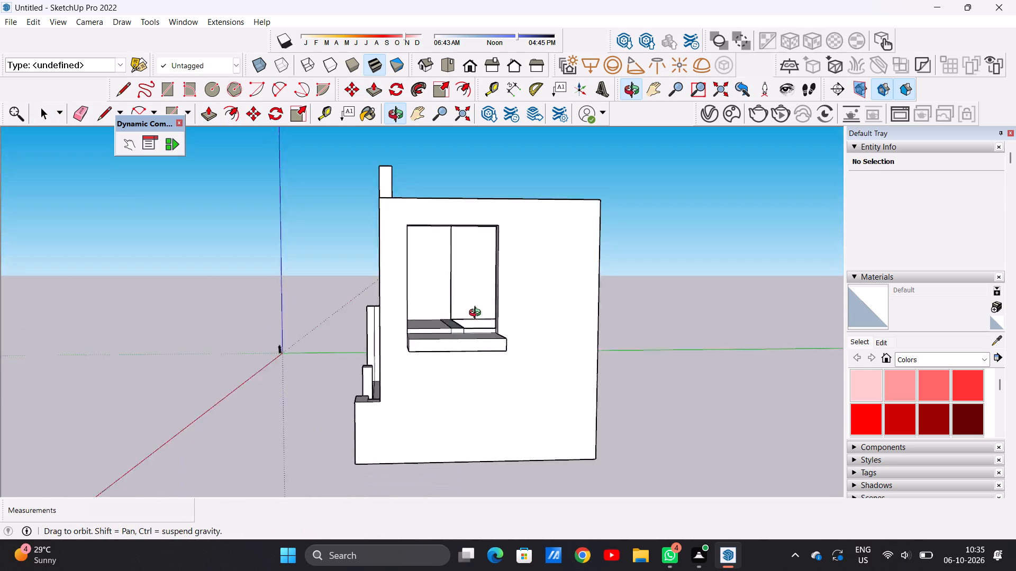
{"action": "middle_click_drag", "start_coordinate": [477, 314], "coordinate": [357, 463]}
{"action": "middle_click_drag", "start_coordinate": [436, 353], "coordinate": [365, 431]}
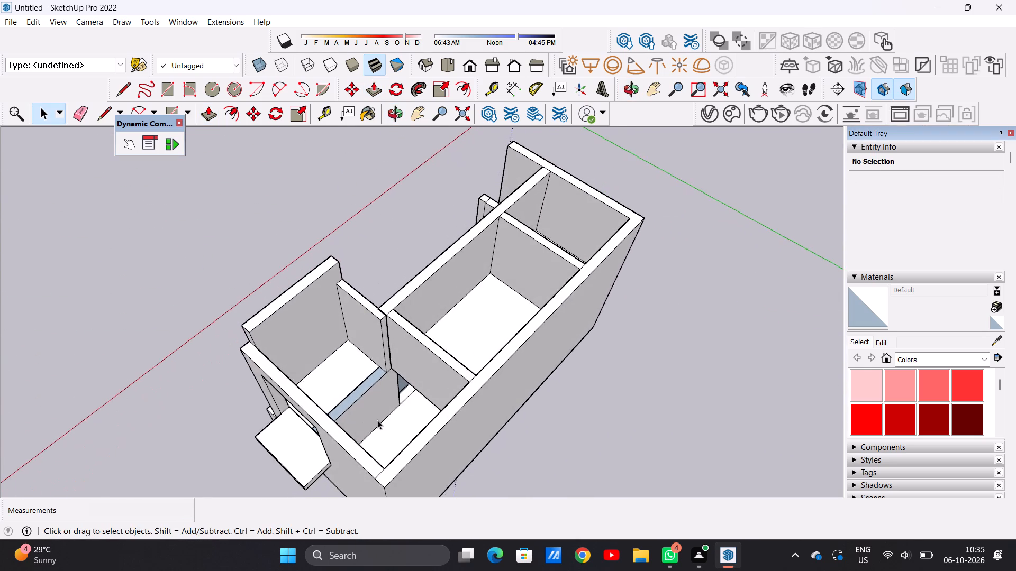
{"action": "scroll", "coordinate": [377, 420], "scroll_direction": "up", "scroll_amount": 6}
{"action": "middle_click_drag", "start_coordinate": [407, 420], "coordinate": [407, 443]}
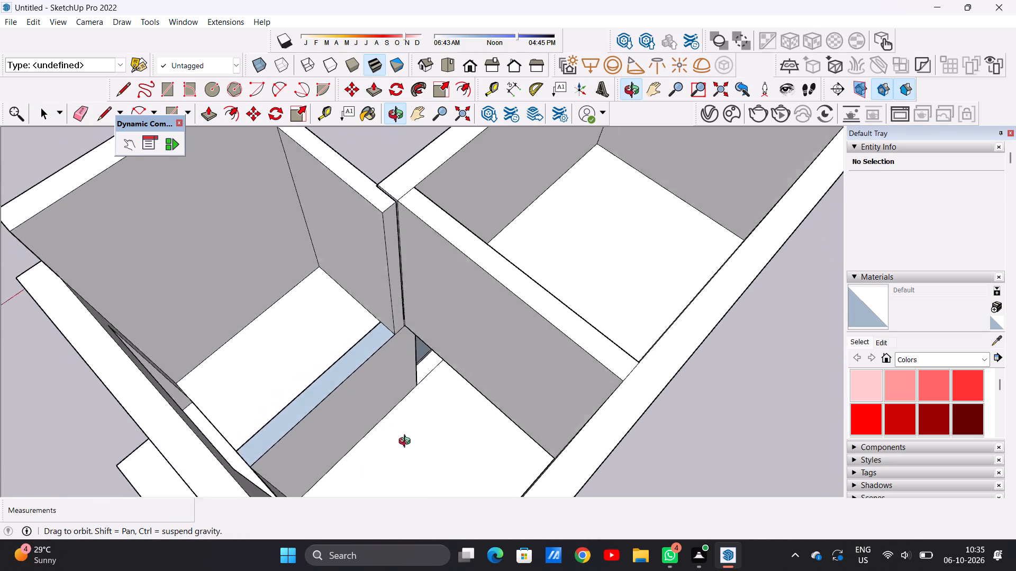
{"action": "middle_click_drag", "start_coordinate": [407, 443], "coordinate": [569, 423]}
{"action": "scroll", "coordinate": [495, 419], "scroll_direction": "down", "scroll_amount": 5}
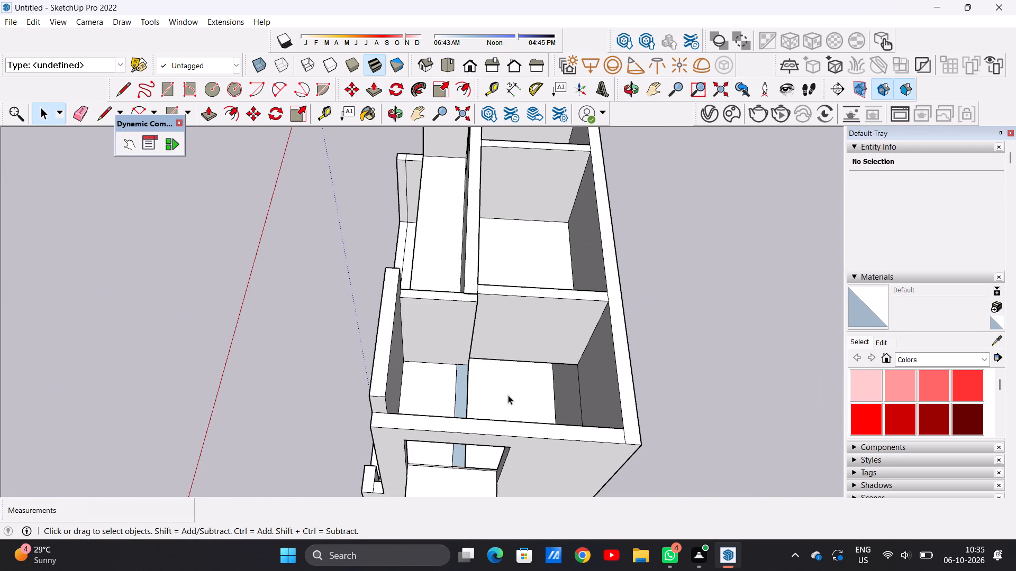
{"action": "scroll", "coordinate": [541, 277], "scroll_direction": "up", "scroll_amount": 15}
{"action": "middle_click_drag", "start_coordinate": [502, 273], "coordinate": [489, 376]}
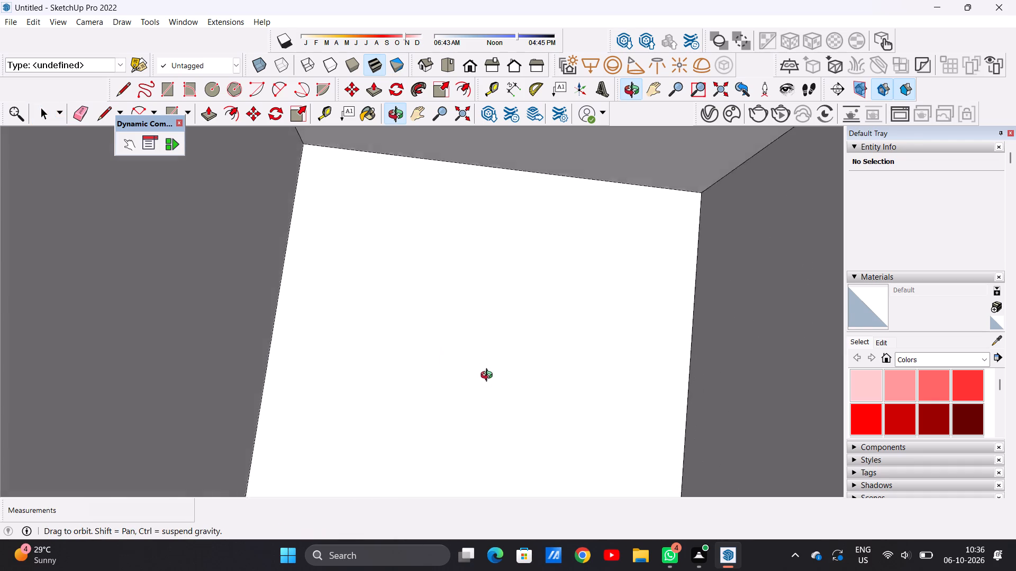
{"action": "middle_click_drag", "start_coordinate": [489, 376], "coordinate": [501, 283]}
{"action": "scroll", "coordinate": [496, 308], "scroll_direction": "down", "scroll_amount": 18}
{"action": "scroll", "coordinate": [523, 366], "scroll_direction": "up", "scroll_amount": 10}
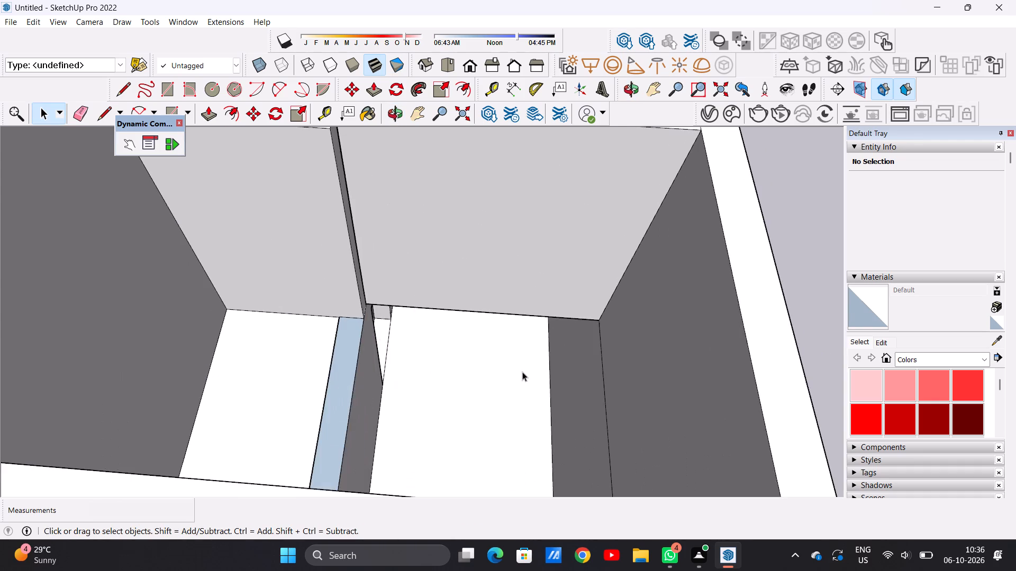
{"action": "middle_click_drag", "start_coordinate": [515, 377], "coordinate": [506, 416]}
{"action": "scroll", "coordinate": [506, 341], "scroll_direction": "down", "scroll_amount": 9}
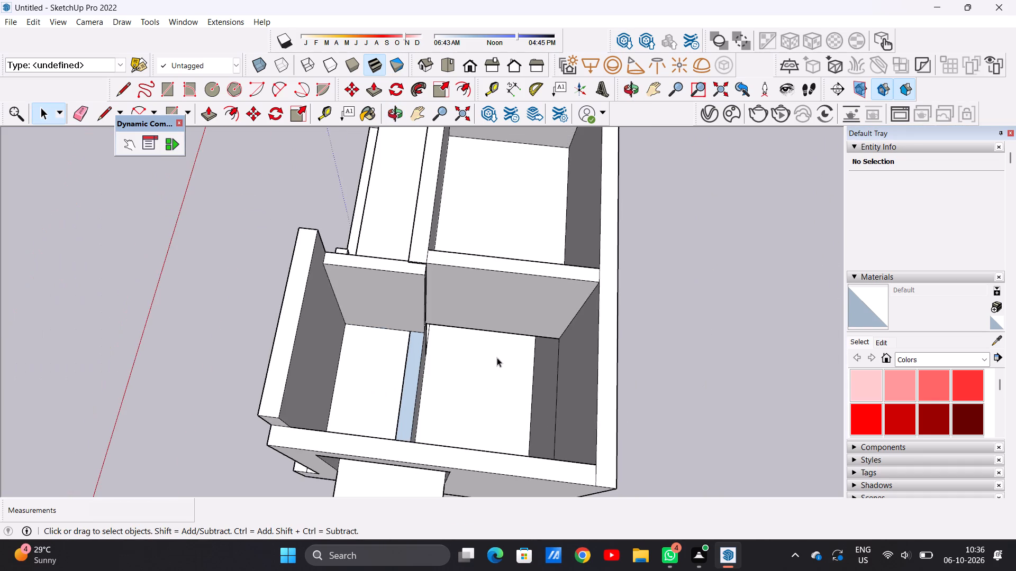
{"action": "middle_click_drag", "start_coordinate": [497, 380], "coordinate": [507, 441]}
{"action": "scroll", "coordinate": [545, 434], "scroll_direction": "up", "scroll_amount": 7}
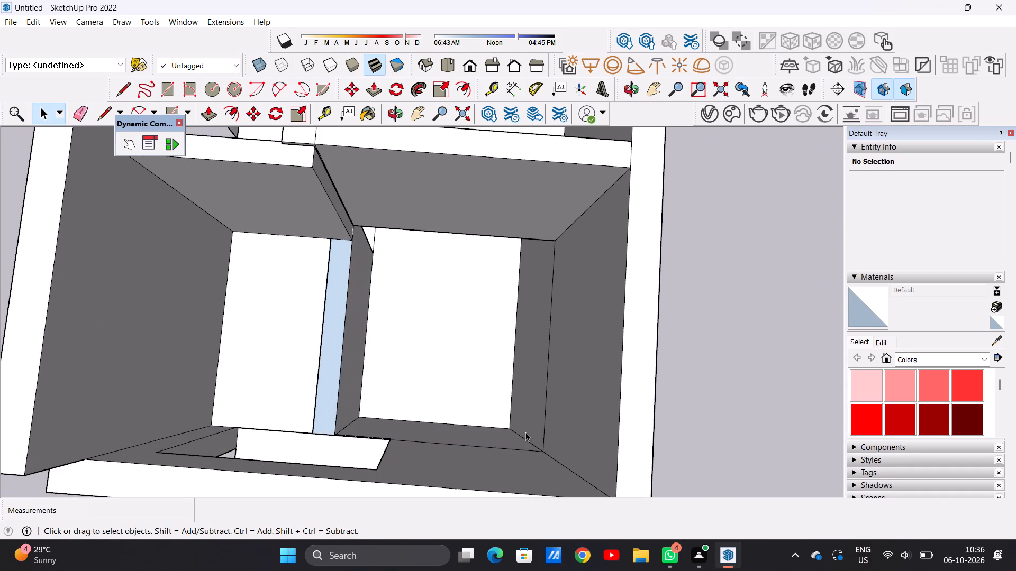
{"action": "scroll", "coordinate": [485, 435], "scroll_direction": "up", "scroll_amount": 6}
{"action": "scroll", "coordinate": [520, 416], "scroll_direction": "down", "scroll_amount": 11}
{"action": "middle_click_drag", "start_coordinate": [449, 457], "coordinate": [458, 398]}
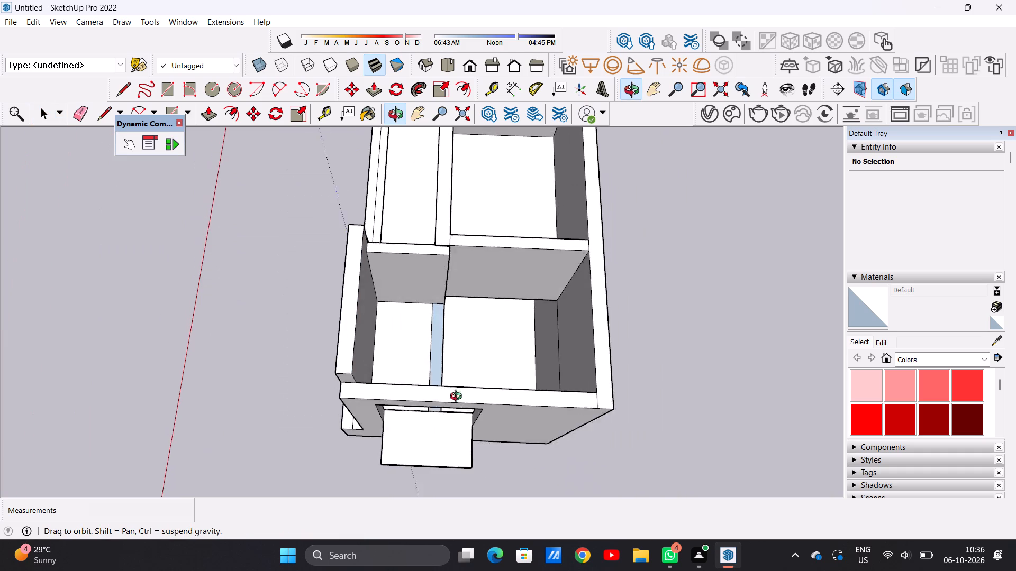
{"action": "middle_click_drag", "start_coordinate": [458, 398], "coordinate": [450, 299]}
{"action": "middle_click_drag", "start_coordinate": [421, 441], "coordinate": [427, 431]}
{"action": "scroll", "coordinate": [423, 437], "scroll_direction": "up", "scroll_amount": 19}
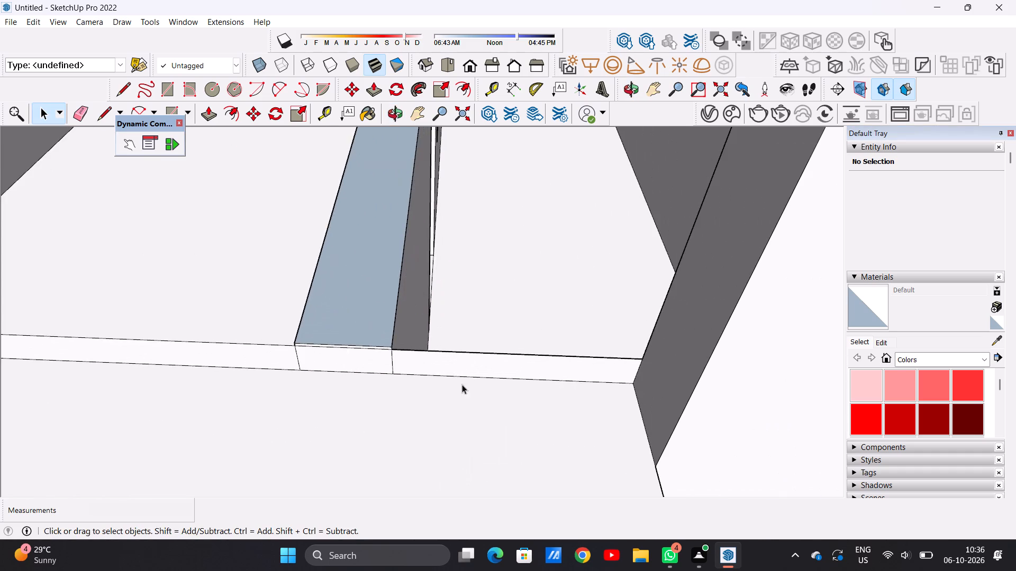
{"action": "middle_click_drag", "start_coordinate": [473, 401], "coordinate": [539, 273]}
{"action": "middle_click_drag", "start_coordinate": [529, 512], "coordinate": [503, 360]}
{"action": "scroll", "coordinate": [503, 360], "scroll_direction": "up", "scroll_amount": 1}
{"action": "scroll", "coordinate": [493, 361], "scroll_direction": "down", "scroll_amount": 13}
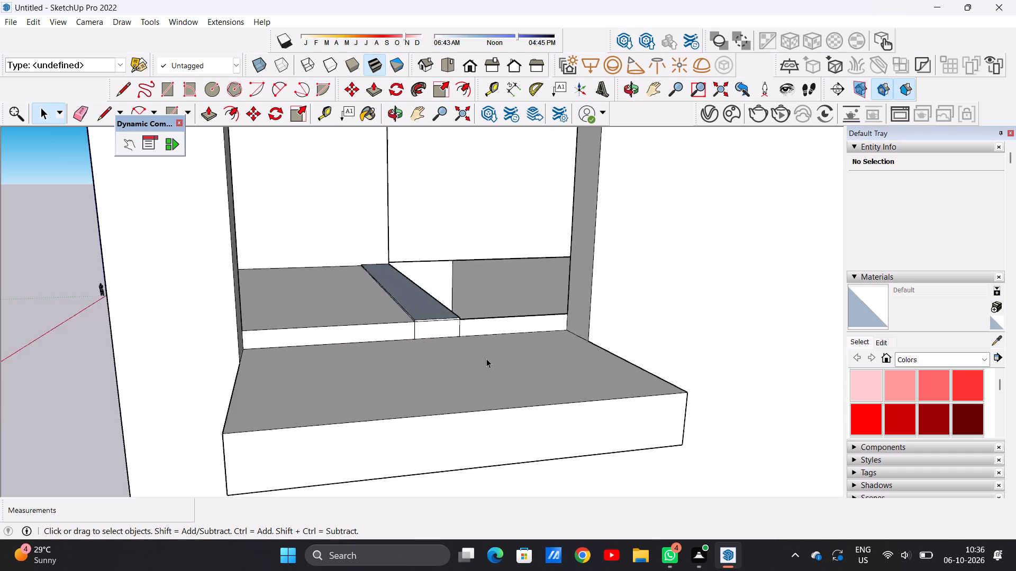
{"action": "scroll", "coordinate": [486, 358], "scroll_direction": "down", "scroll_amount": 5}
{"action": "scroll", "coordinate": [504, 341], "scroll_direction": "up", "scroll_amount": 1}
{"action": "middle_click_drag", "start_coordinate": [502, 344], "coordinate": [445, 448]}
{"action": "scroll", "coordinate": [457, 427], "scroll_direction": "down", "scroll_amount": 7}
{"action": "scroll", "coordinate": [489, 325], "scroll_direction": "up", "scroll_amount": 2}
Draw a rectangle about 37' 10" by 3' along the base of the partition wall at the end room's back-side floor.
{"action": "middle_click_drag", "start_coordinate": [487, 328], "coordinate": [479, 482]}
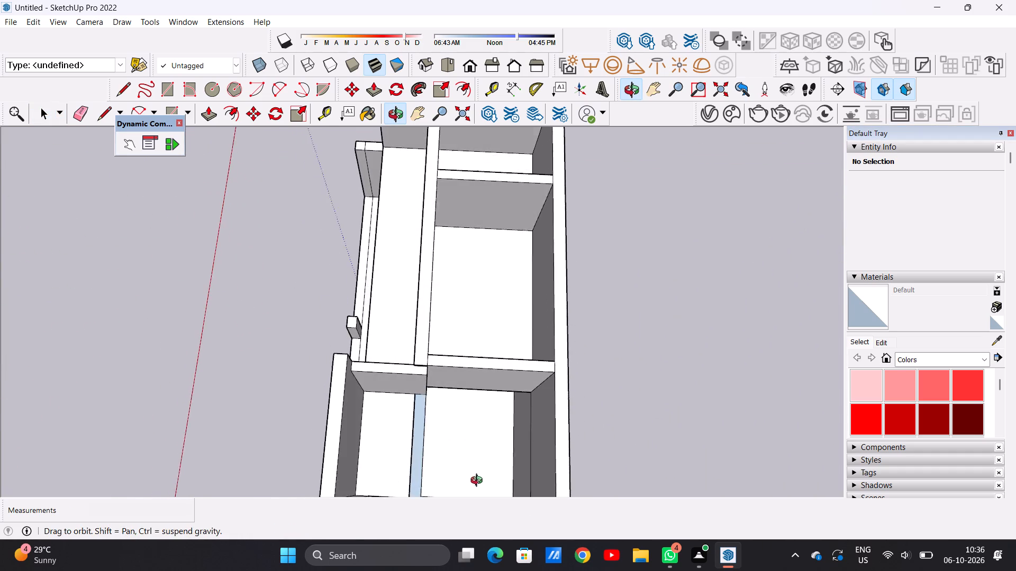
{"action": "middle_click_drag", "start_coordinate": [479, 482], "coordinate": [479, 484]}
{"action": "scroll", "coordinate": [488, 328], "scroll_direction": "down", "scroll_amount": 7}
{"action": "scroll", "coordinate": [487, 379], "scroll_direction": "up", "scroll_amount": 8}
{"action": "middle_click_drag", "start_coordinate": [487, 369], "coordinate": [491, 402]}
{"action": "scroll", "coordinate": [505, 420], "scroll_direction": "up", "scroll_amount": 3}
{"action": "key", "text": "r"}
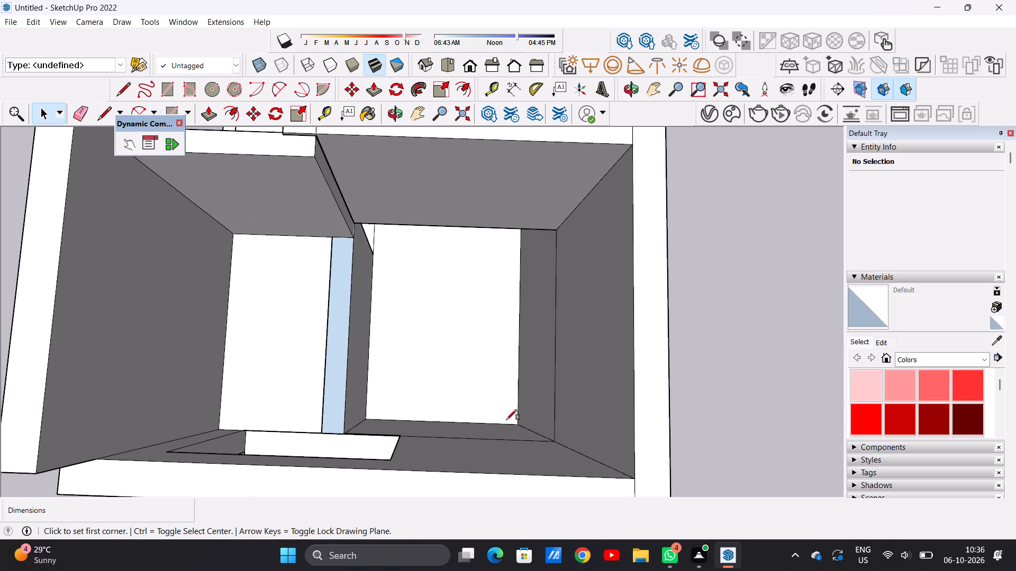
{"action": "left_click", "coordinate": [355, 221]}
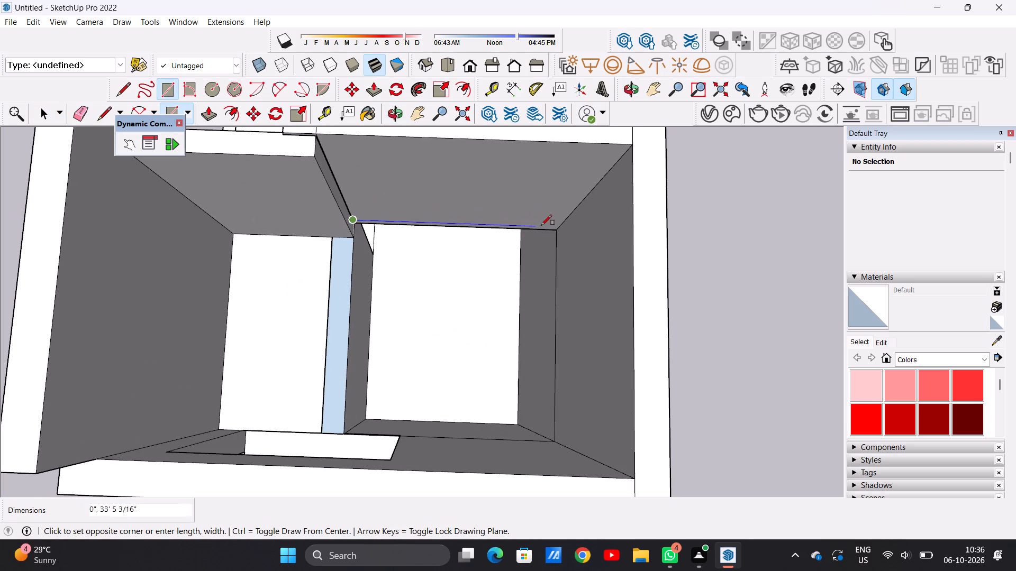
{"action": "left_click", "coordinate": [557, 232]}
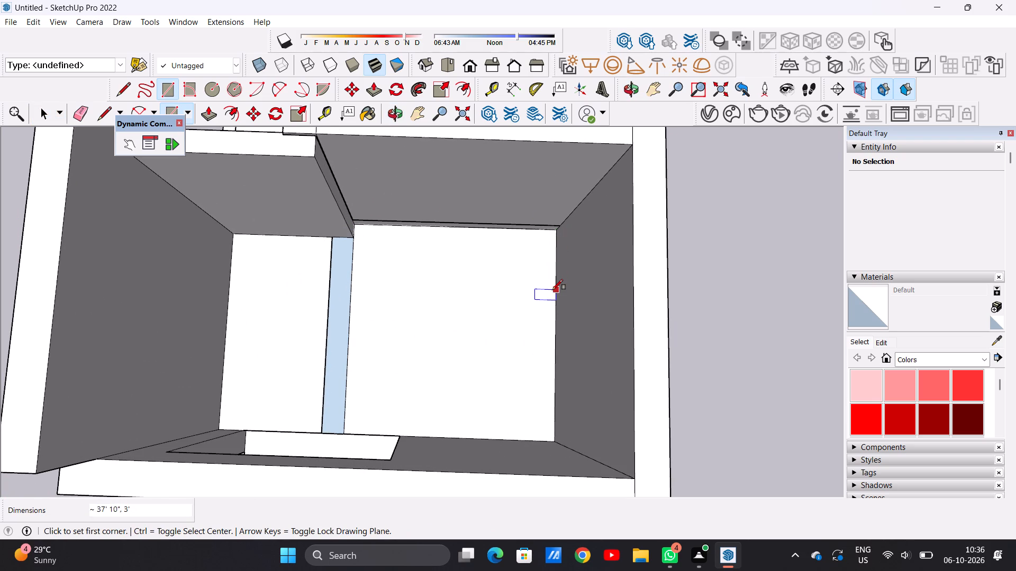
{"action": "key", "text": "space"}
Check the end room's floor through the window opening and the balcony slab from the end wall and front elevation.
{"action": "scroll", "coordinate": [430, 291], "scroll_direction": "down", "scroll_amount": 12}
{"action": "middle_click_drag", "start_coordinate": [420, 375], "coordinate": [431, 307]}
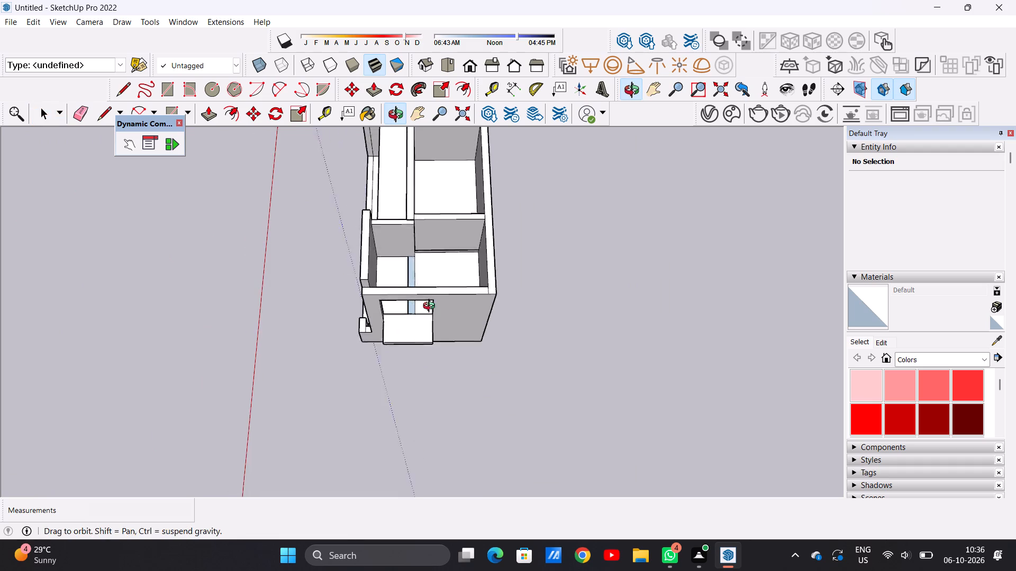
{"action": "middle_click_drag", "start_coordinate": [431, 307], "coordinate": [447, 212]}
{"action": "middle_click_drag", "start_coordinate": [419, 318], "coordinate": [421, 265]}
{"action": "scroll", "coordinate": [411, 273], "scroll_direction": "up", "scroll_amount": 14}
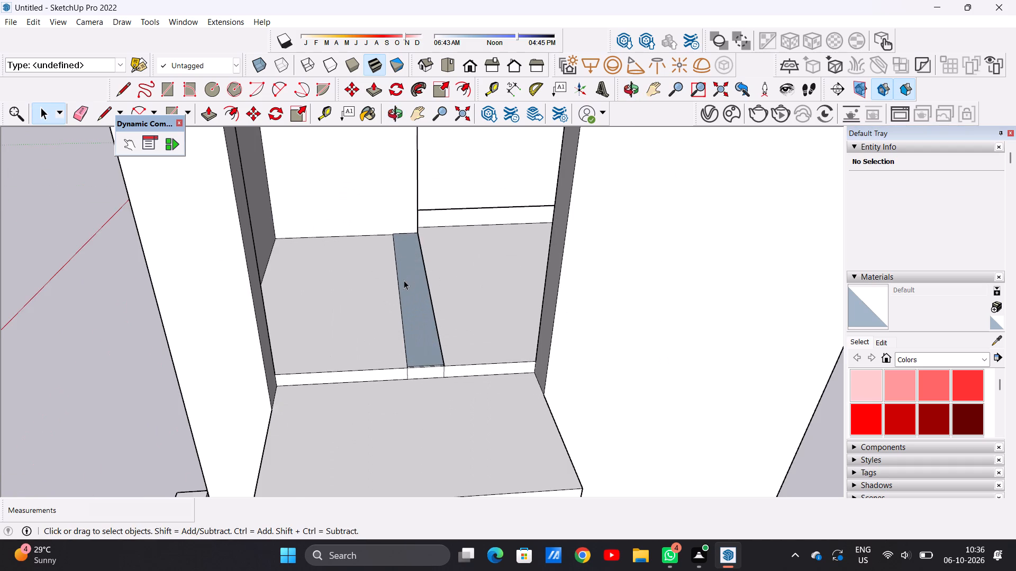
{"action": "scroll", "coordinate": [404, 281], "scroll_direction": "up", "scroll_amount": 7}
{"action": "scroll", "coordinate": [402, 281], "scroll_direction": "down", "scroll_amount": 12}
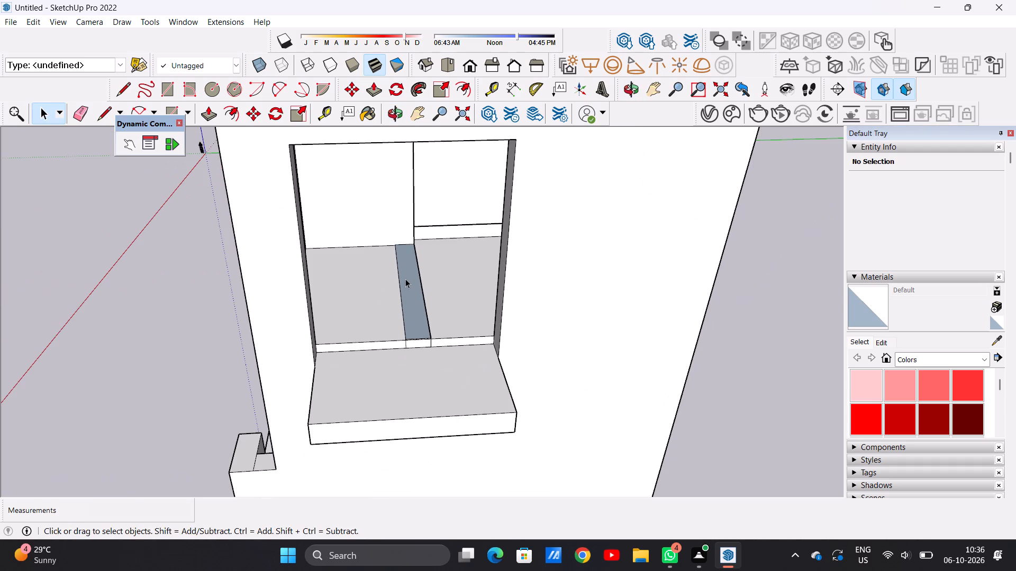
{"action": "scroll", "coordinate": [416, 290], "scroll_direction": "down", "scroll_amount": 5}
{"action": "middle_click_drag", "start_coordinate": [405, 372], "coordinate": [433, 370]}
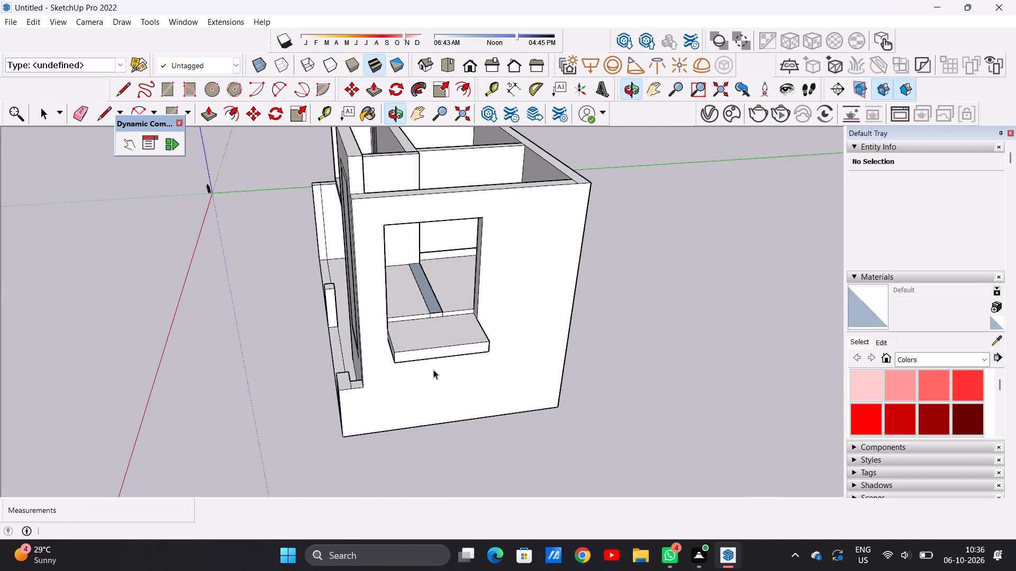
{"action": "scroll", "coordinate": [409, 343], "scroll_direction": "down", "scroll_amount": 5}
{"action": "middle_click_drag", "start_coordinate": [415, 346], "coordinate": [430, 294]}
{"action": "scroll", "coordinate": [430, 294], "scroll_direction": "up", "scroll_amount": 1}
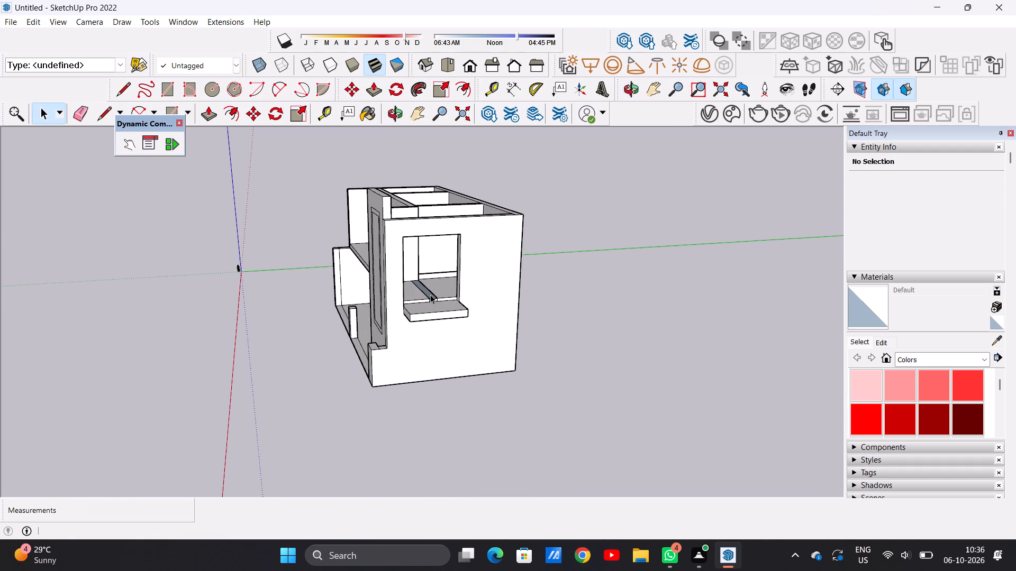
{"action": "scroll", "coordinate": [471, 293], "scroll_direction": "up", "scroll_amount": 3}
{"action": "middle_click_drag", "start_coordinate": [364, 313], "coordinate": [489, 295]}
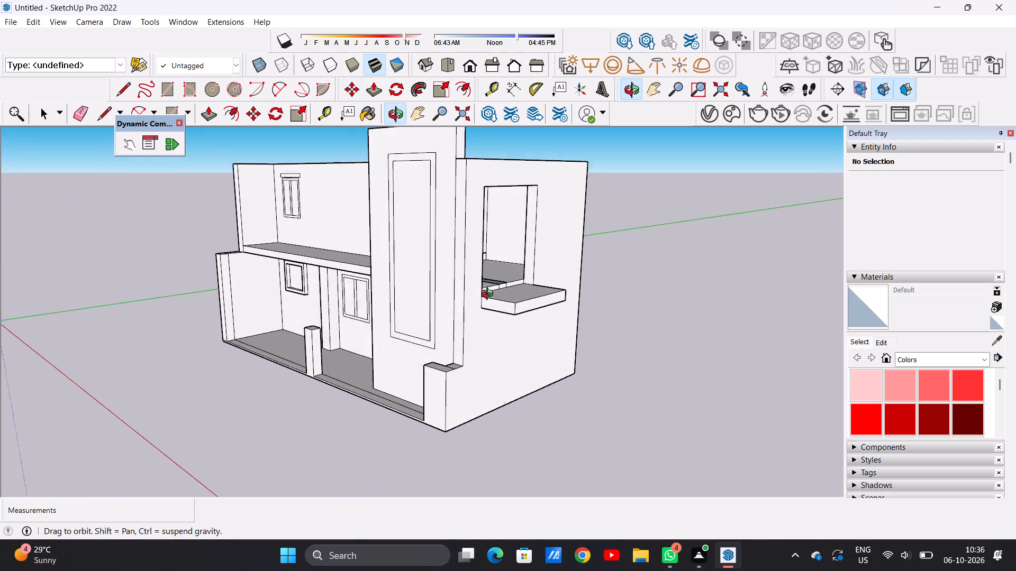
{"action": "middle_click_drag", "start_coordinate": [489, 295], "coordinate": [493, 302]}
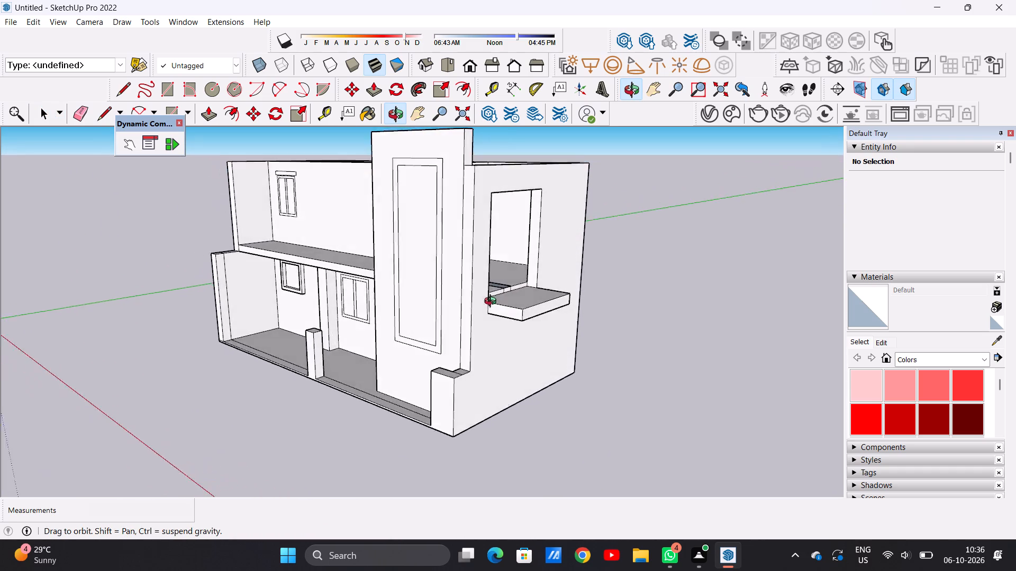
Draw a rectangle about 28' 2" by 3' 2" on the end wall, directly above the opening and matching its width.
{"action": "middle_click_drag", "start_coordinate": [493, 302], "coordinate": [342, 357]}
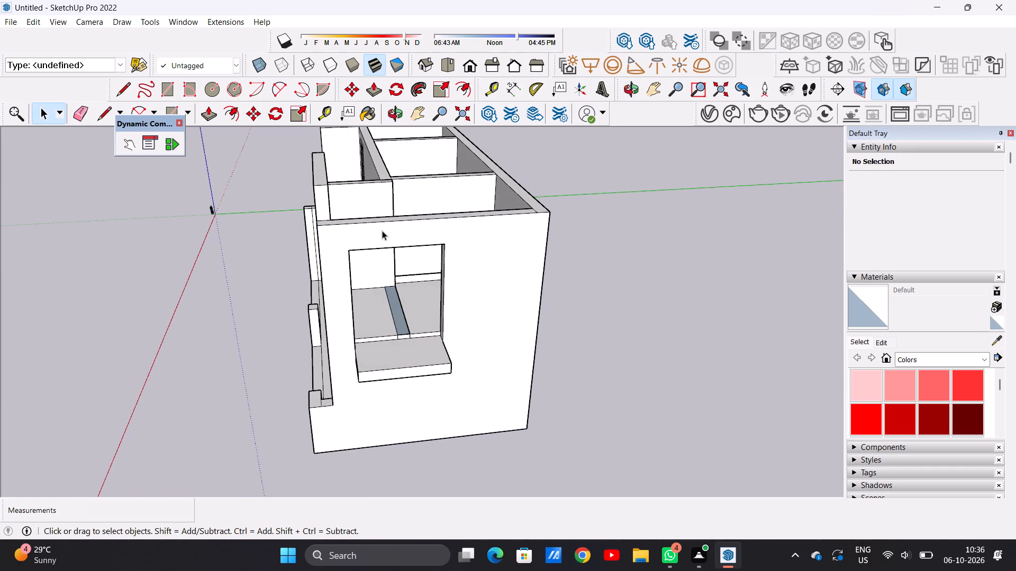
{"action": "scroll", "coordinate": [384, 226], "scroll_direction": "up", "scroll_amount": 7}
{"action": "key", "text": "r"}
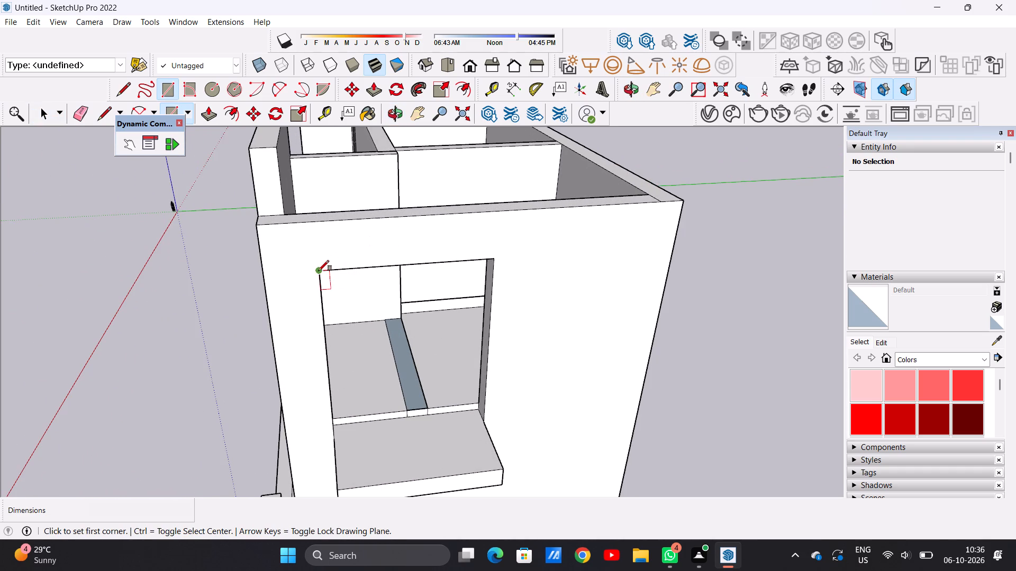
{"action": "left_click", "coordinate": [318, 271]}
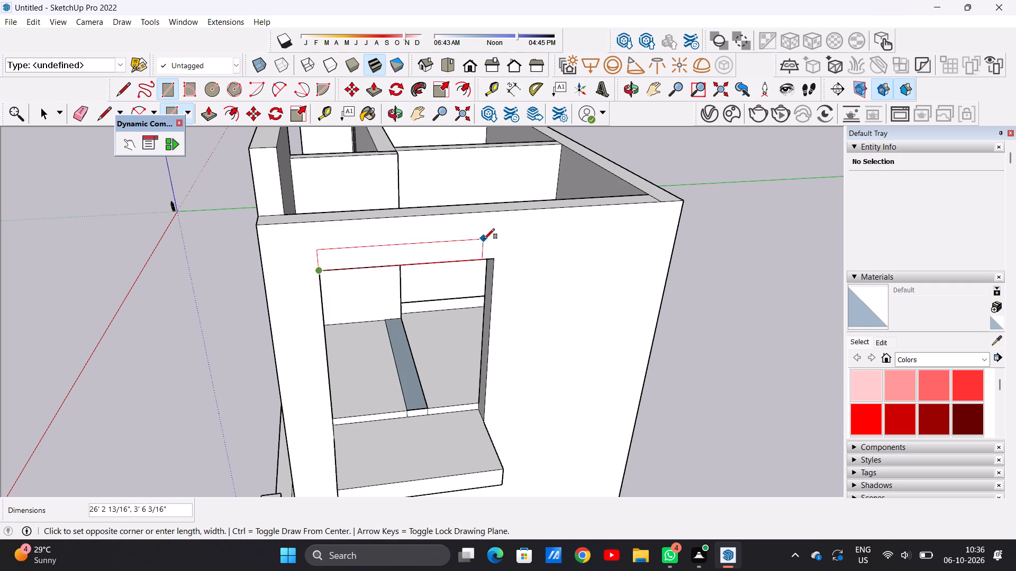
{"action": "left_click", "coordinate": [495, 256]}
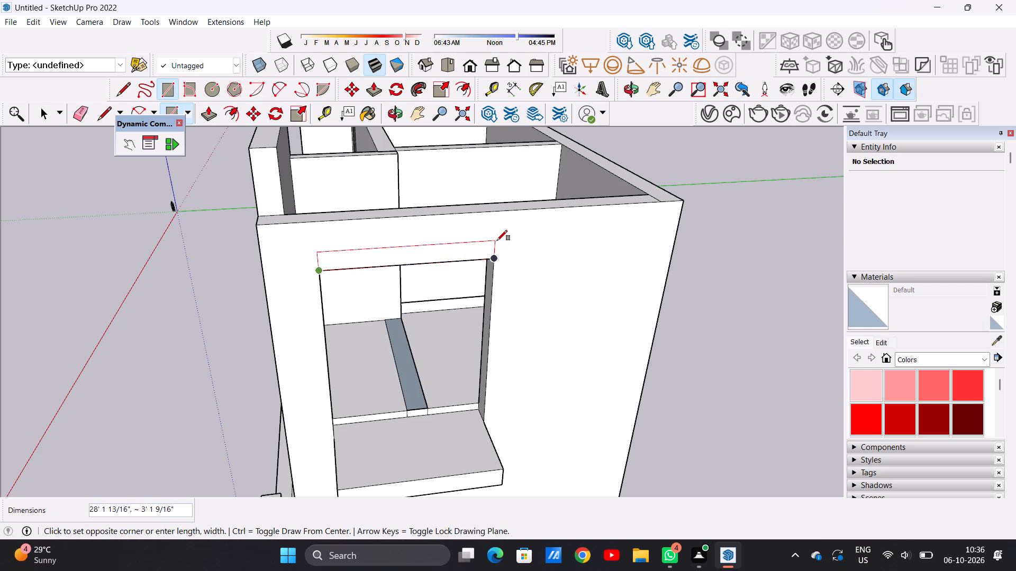
{"action": "left_click", "coordinate": [497, 241]}
{"action": "key", "text": "space"}
Delete the face covering the end-wall opening below the new strip.
{"action": "left_click", "coordinate": [446, 333]}
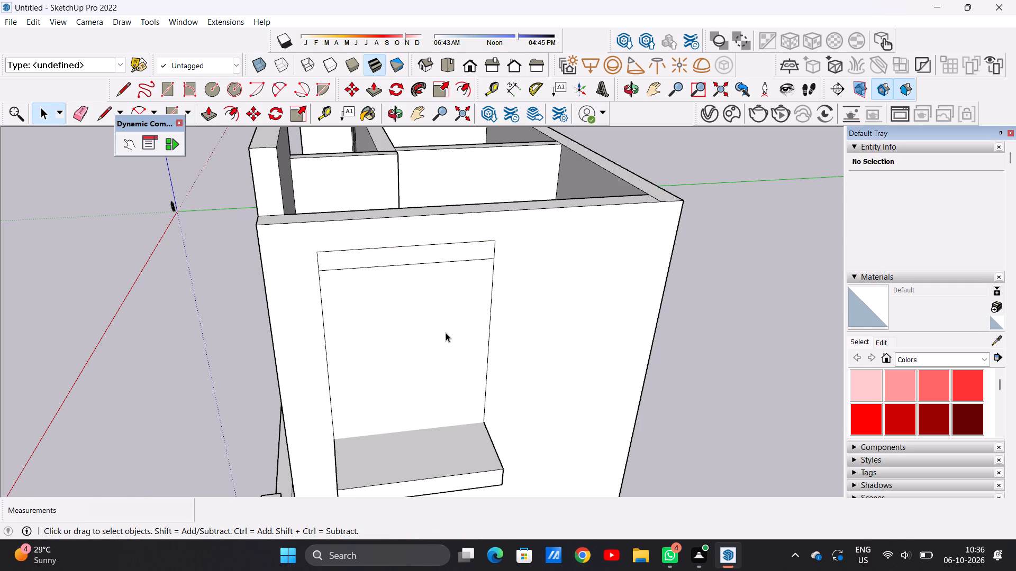
{"action": "key", "text": "Delete"}
Push/Pull the strip above the opening outward about 12' 9", level with the balcony slab's outer edge.
{"action": "scroll", "coordinate": [435, 341], "scroll_direction": "down", "scroll_amount": 6}
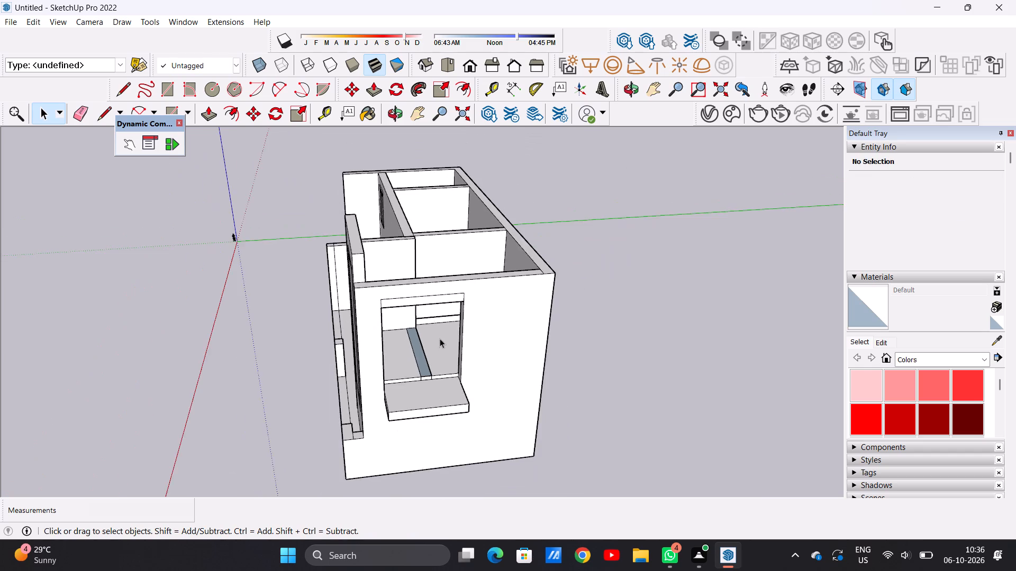
{"action": "scroll", "coordinate": [392, 297], "scroll_direction": "up", "scroll_amount": 10}
{"action": "key", "text": "p"}
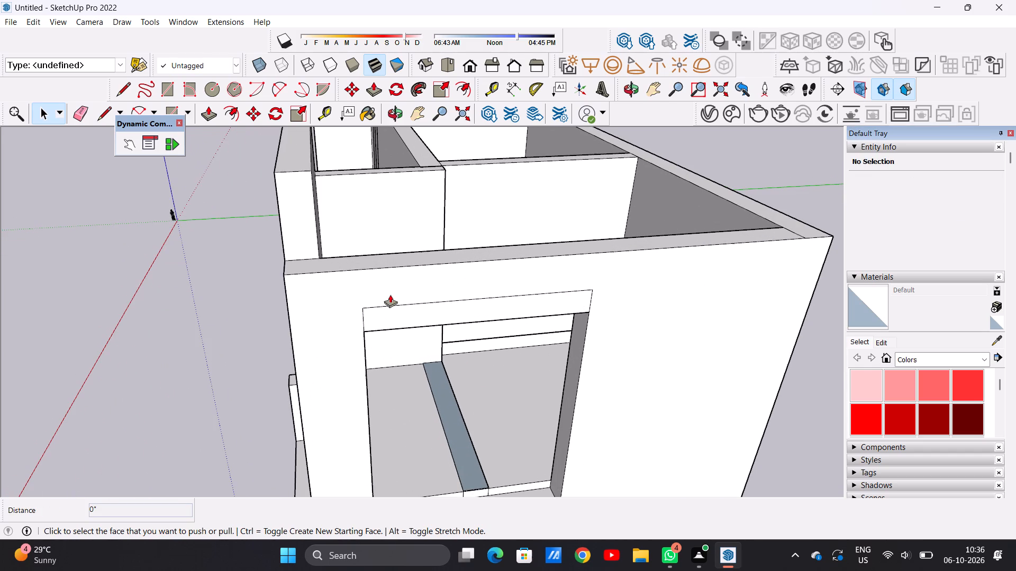
{"action": "left_click", "coordinate": [389, 311]}
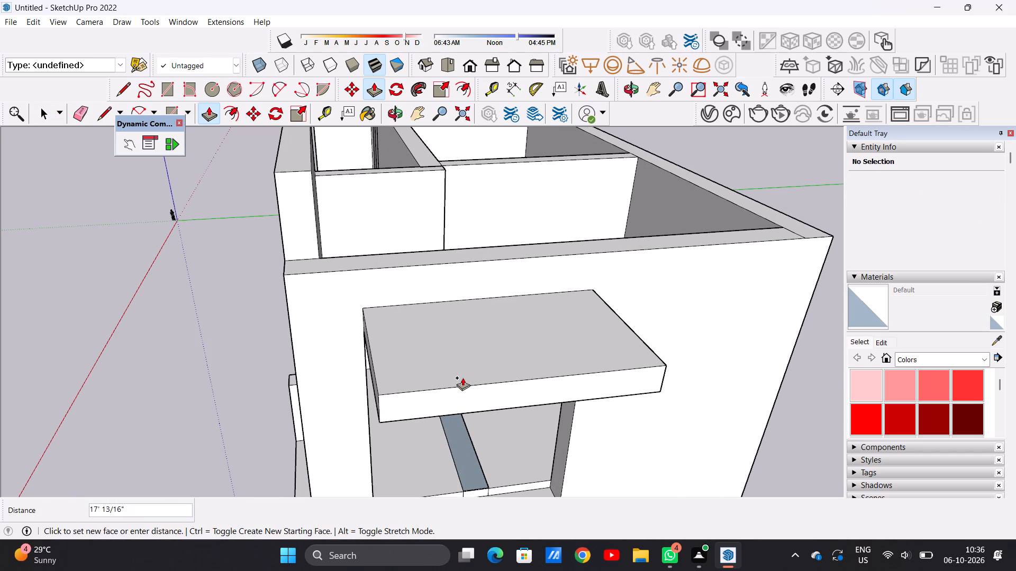
{"action": "scroll", "coordinate": [465, 376], "scroll_direction": "down", "scroll_amount": 6}
{"action": "middle_click_drag", "start_coordinate": [470, 370], "coordinate": [523, 342]}
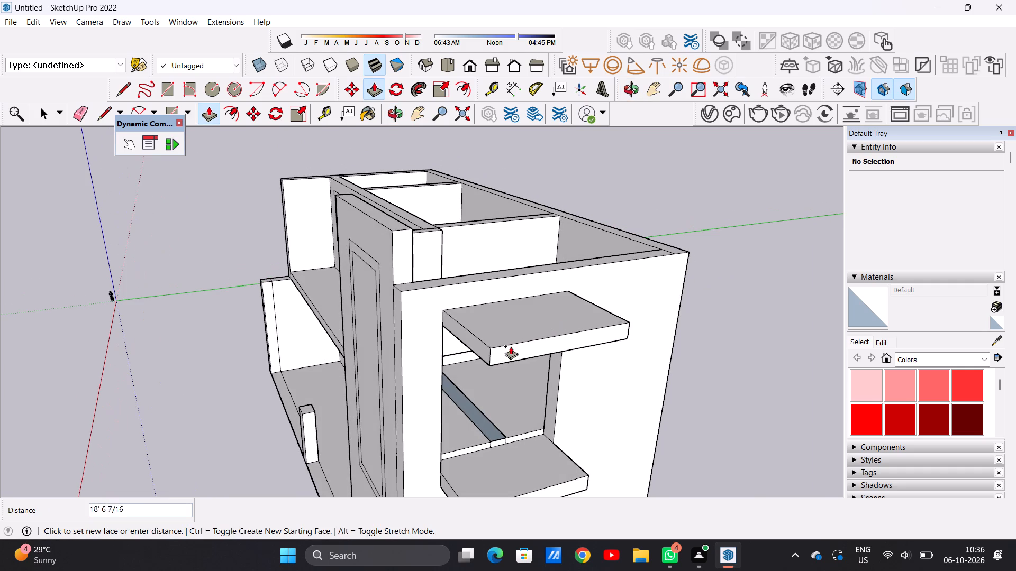
{"action": "scroll", "coordinate": [511, 345], "scroll_direction": "down", "scroll_amount": 5}
{"action": "left_click", "coordinate": [484, 459]}
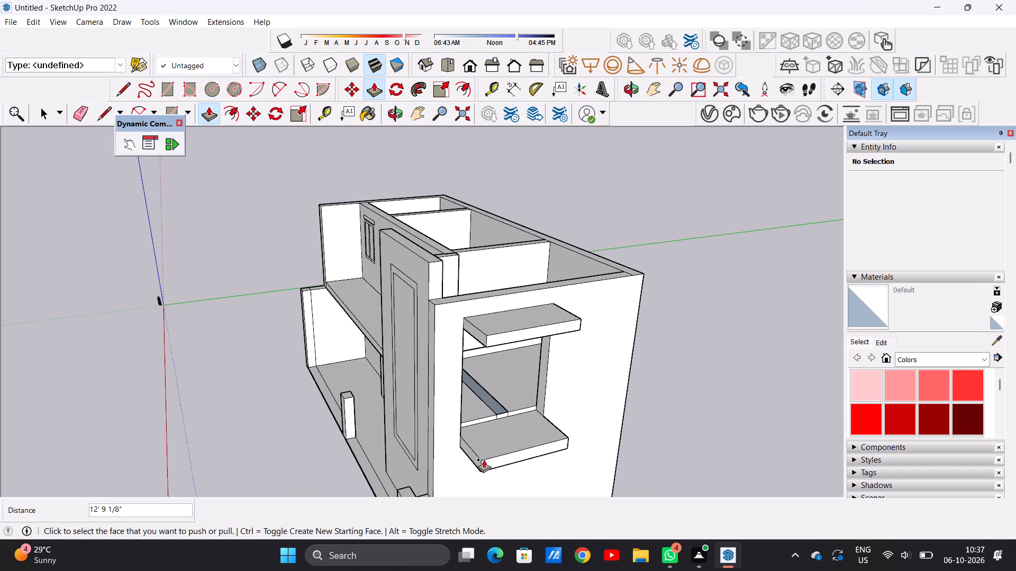
{"action": "key", "text": "space"}
Examine the projecting canopy, the balcony slab and the floor edge inside the opening from several angles.
{"action": "middle_click_drag", "start_coordinate": [524, 432], "coordinate": [451, 401]}
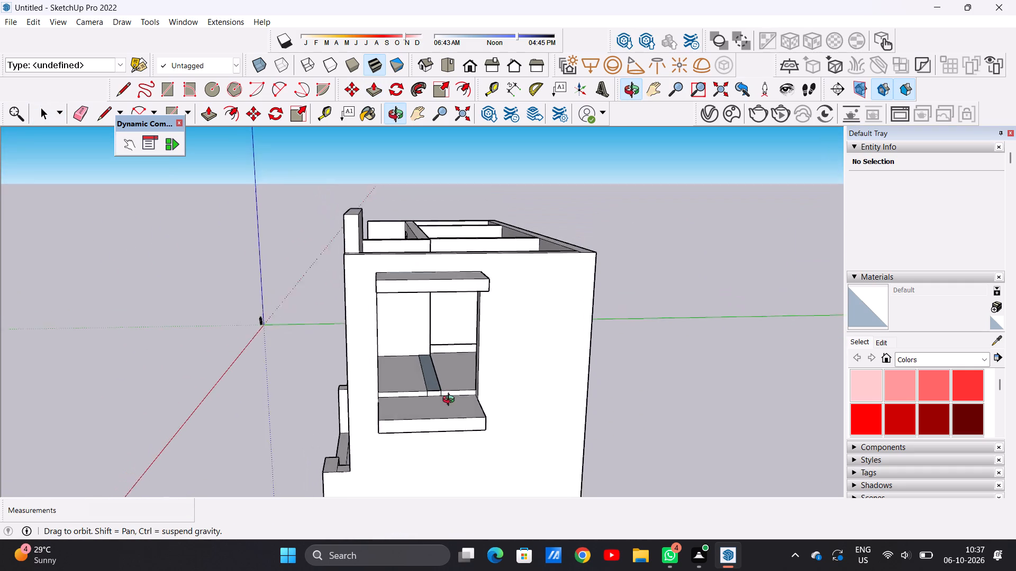
{"action": "middle_click_drag", "start_coordinate": [451, 401], "coordinate": [452, 402]}
{"action": "scroll", "coordinate": [465, 409], "scroll_direction": "down", "scroll_amount": 7}
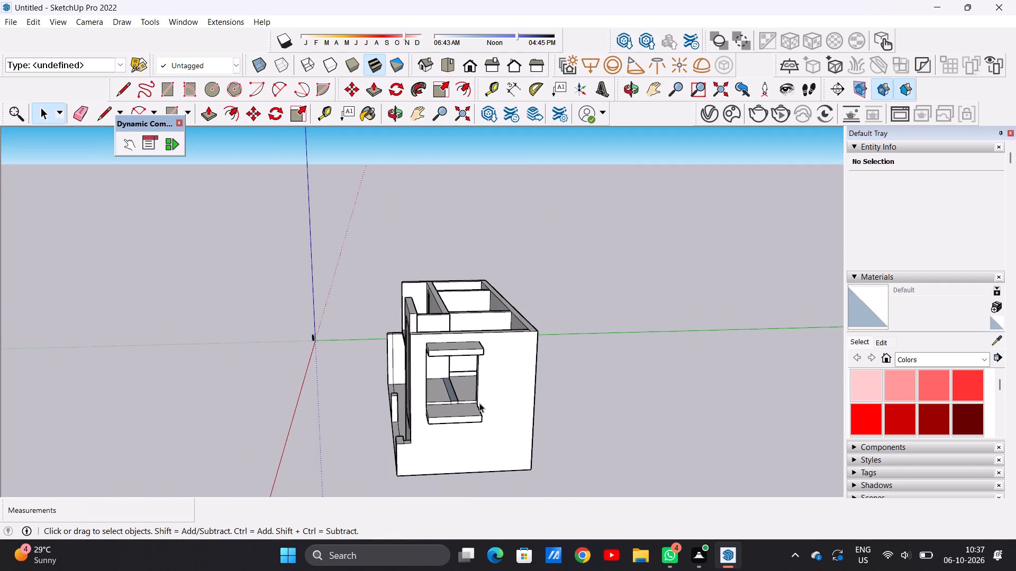
{"action": "scroll", "coordinate": [434, 399], "scroll_direction": "down", "scroll_amount": 2}
{"action": "scroll", "coordinate": [454, 405], "scroll_direction": "up", "scroll_amount": 5}
{"action": "middle_click_drag", "start_coordinate": [425, 399], "coordinate": [491, 365]}
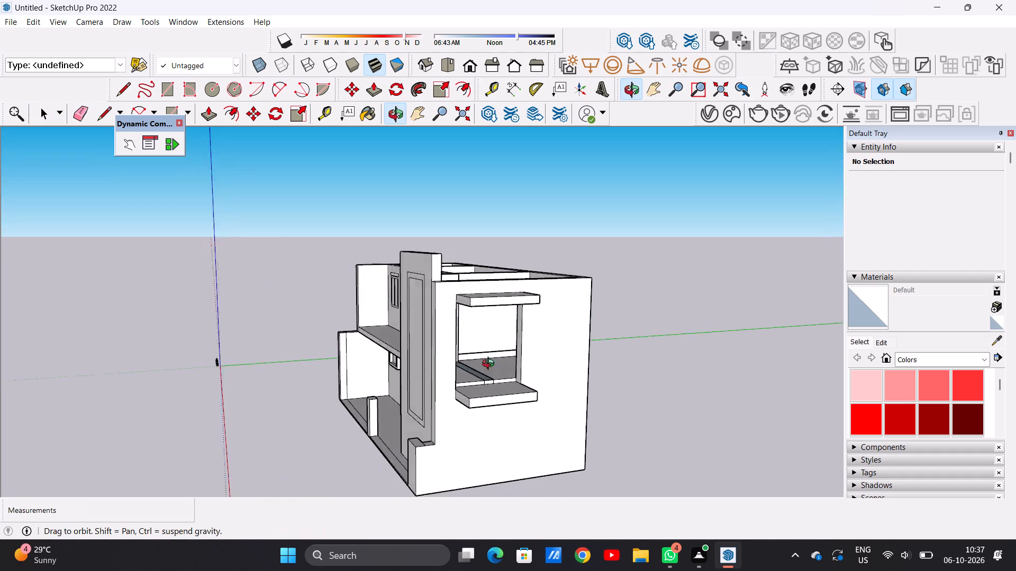
{"action": "middle_click_drag", "start_coordinate": [491, 365], "coordinate": [314, 400]}
{"action": "scroll", "coordinate": [355, 395], "scroll_direction": "up", "scroll_amount": 7}
{"action": "scroll", "coordinate": [382, 389], "scroll_direction": "down", "scroll_amount": 6}
{"action": "scroll", "coordinate": [398, 384], "scroll_direction": "up", "scroll_amount": 12}
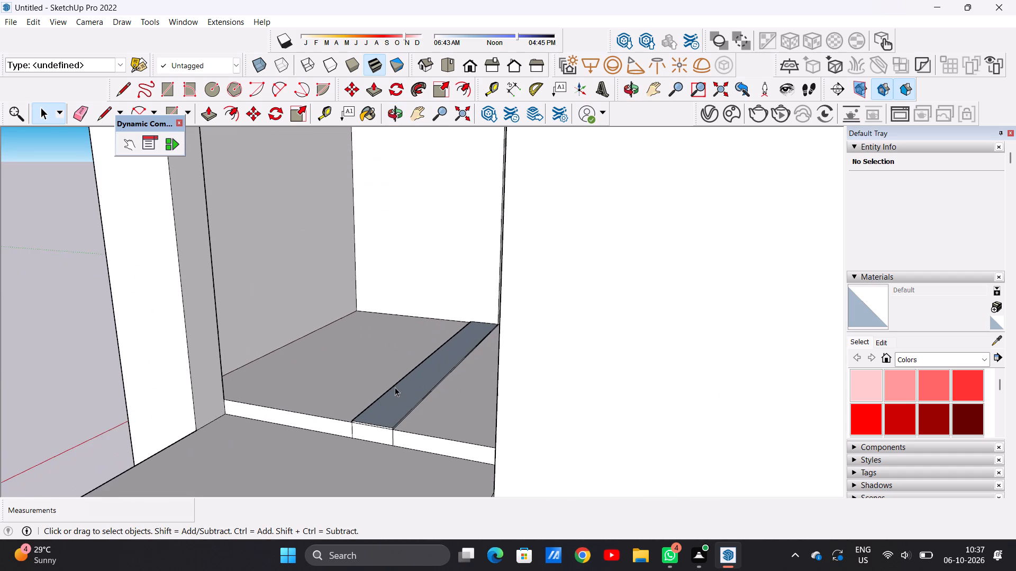
{"action": "scroll", "coordinate": [413, 375], "scroll_direction": "down", "scroll_amount": 15}
{"action": "middle_click_drag", "start_coordinate": [366, 388], "coordinate": [293, 427]}
{"action": "middle_click", "coordinate": [293, 427]}
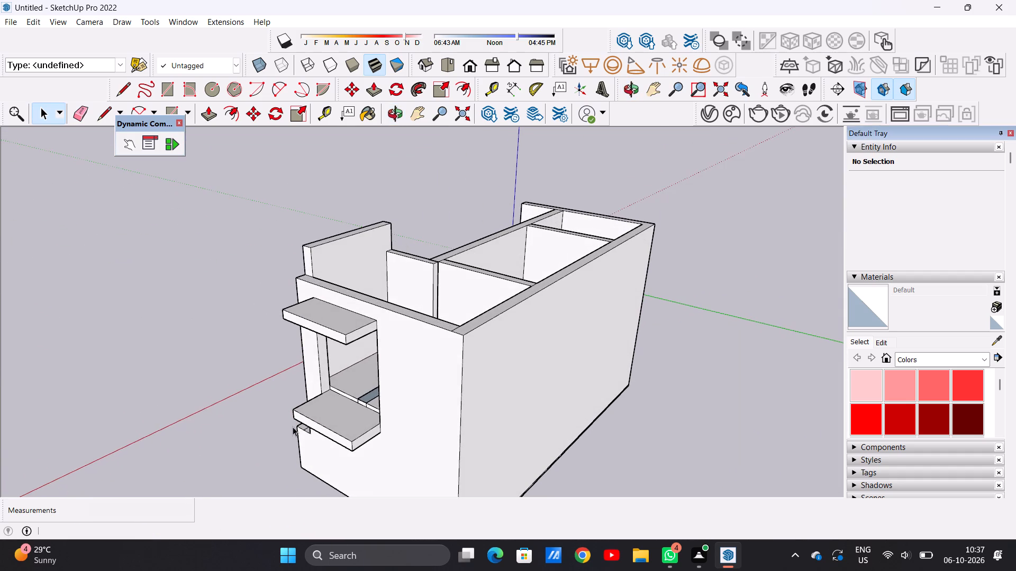
{"action": "middle_click_drag", "start_coordinate": [341, 416], "coordinate": [252, 408]}
{"action": "scroll", "coordinate": [288, 368], "scroll_direction": "up", "scroll_amount": 6}
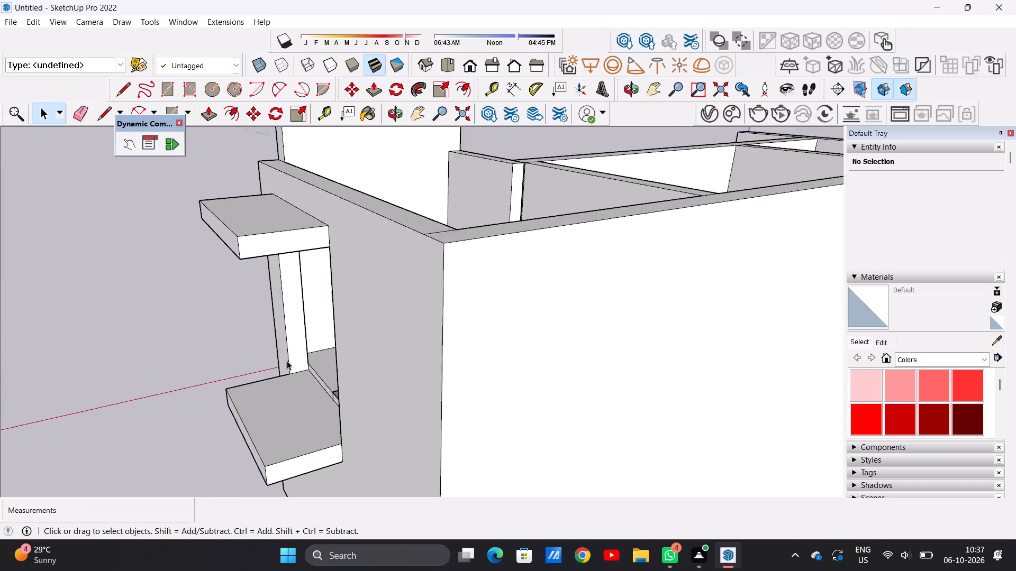
{"action": "scroll", "coordinate": [289, 357], "scroll_direction": "down", "scroll_amount": 3}
{"action": "scroll", "coordinate": [287, 361], "scroll_direction": "up", "scroll_amount": 6}
{"action": "middle_click_drag", "start_coordinate": [279, 388], "coordinate": [428, 382]}
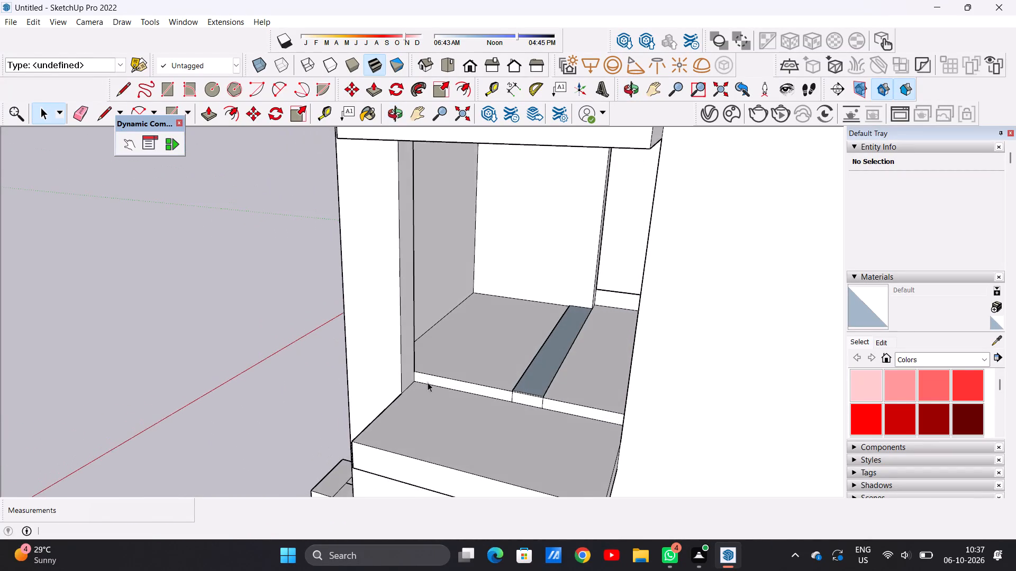
{"action": "scroll", "coordinate": [414, 393], "scroll_direction": "down", "scroll_amount": 1}
{"action": "middle_click_drag", "start_coordinate": [411, 396], "coordinate": [444, 413]}
{"action": "scroll", "coordinate": [398, 377], "scroll_direction": "down", "scroll_amount": 4}
{"action": "scroll", "coordinate": [415, 399], "scroll_direction": "up", "scroll_amount": 5}
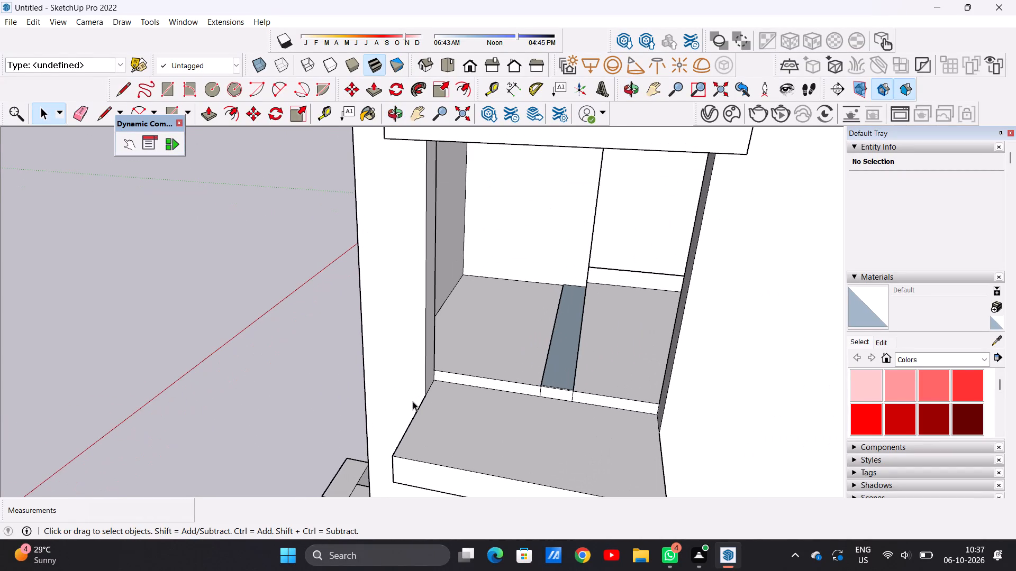
Draw a line across the balcony slab between the opening's jamb corners at the outer wall face, closing the small end gap.
{"action": "key", "text": "l"}
{"action": "scroll", "coordinate": [425, 391], "scroll_direction": "up", "scroll_amount": 5}
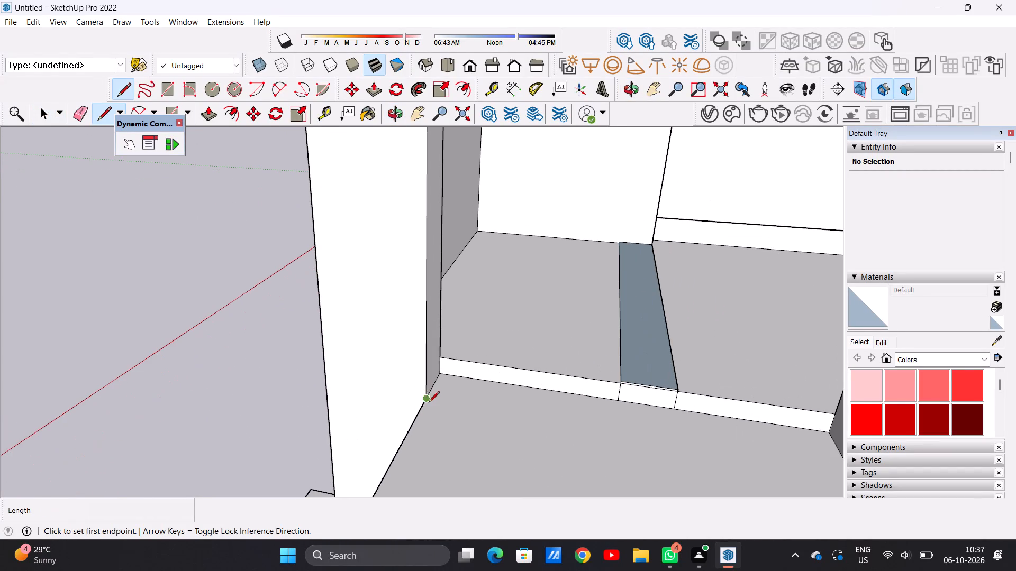
{"action": "left_click", "coordinate": [424, 402]}
{"action": "scroll", "coordinate": [503, 408], "scroll_direction": "down", "scroll_amount": 6}
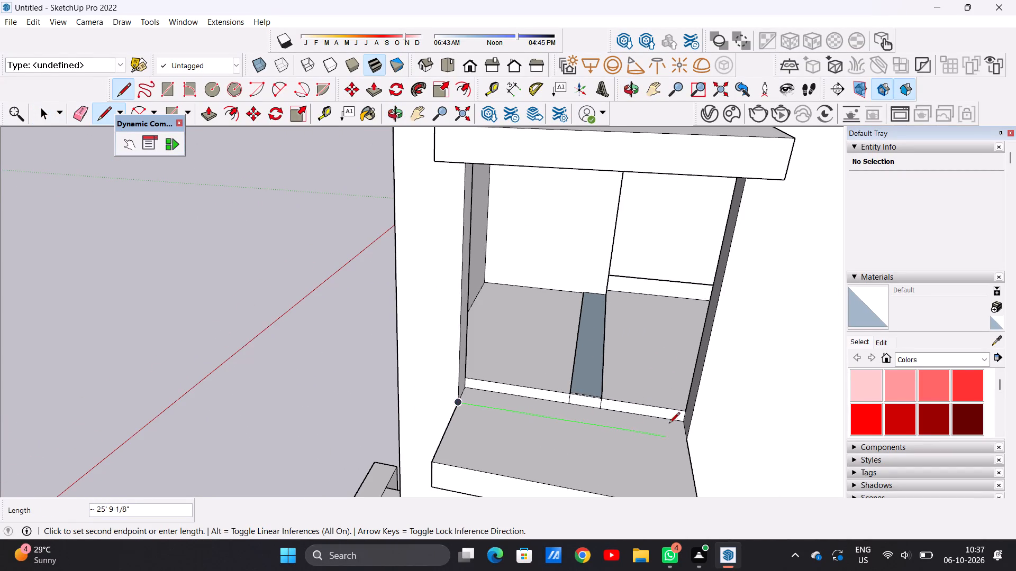
{"action": "left_click", "coordinate": [686, 438]}
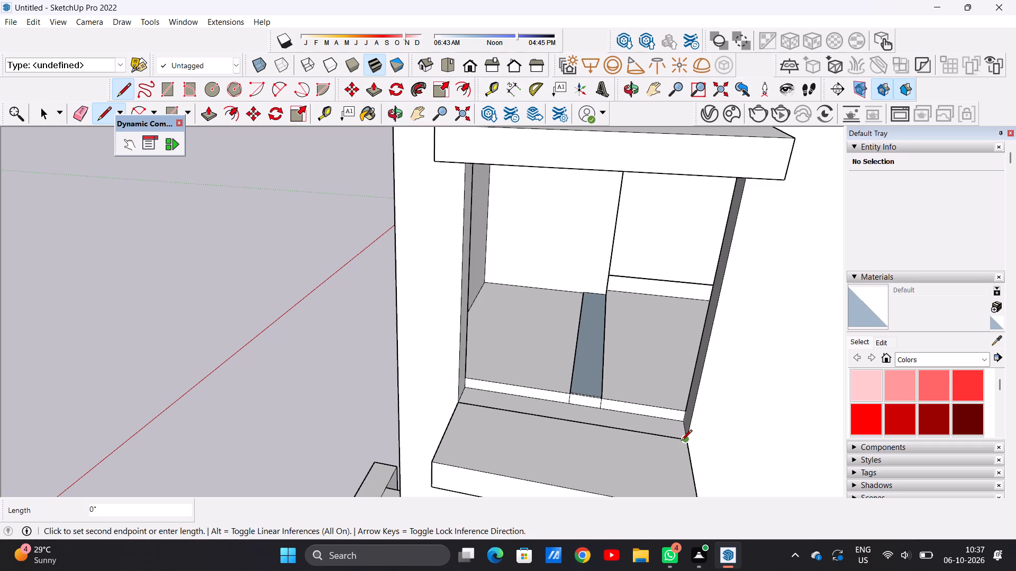
{"action": "key", "text": "space"}
{"action": "scroll", "coordinate": [692, 432], "scroll_direction": "up", "scroll_amount": 20}
{"action": "scroll", "coordinate": [692, 432], "scroll_direction": "up", "scroll_amount": 1}
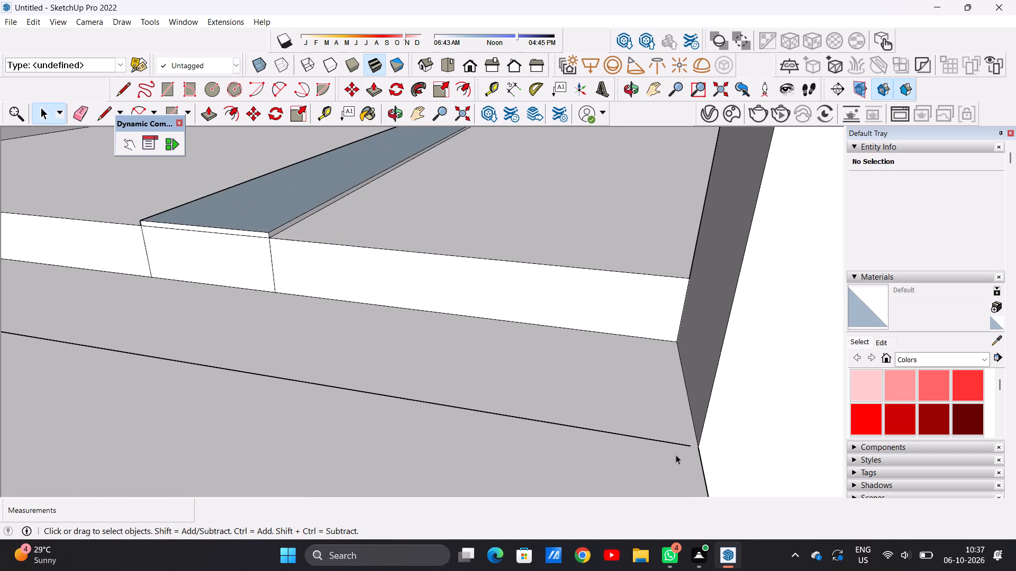
{"action": "key", "text": "l"}
{"action": "left_click", "coordinate": [681, 448]}
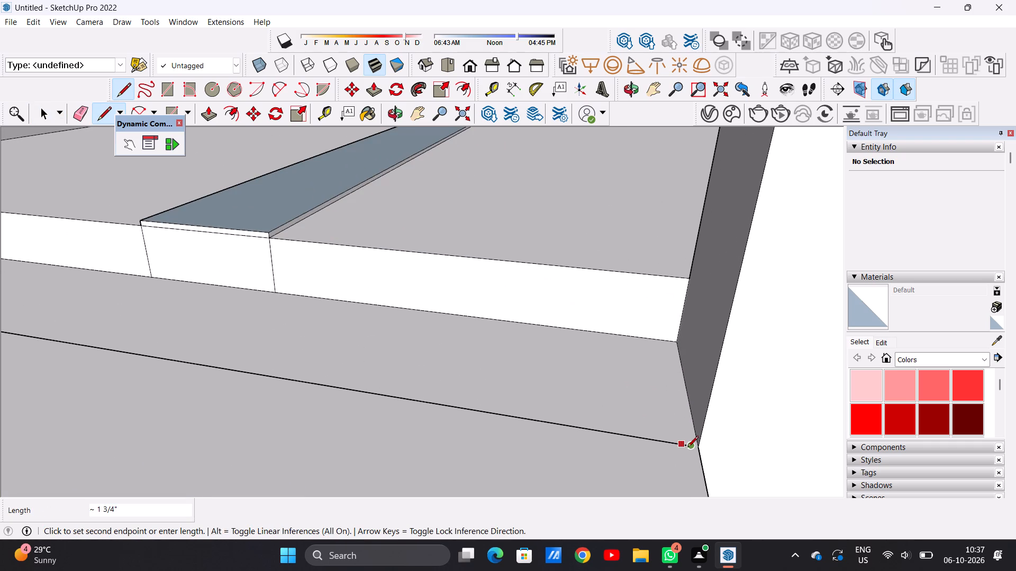
{"action": "left_click", "coordinate": [688, 447]}
{"action": "left_click", "coordinate": [700, 447]}
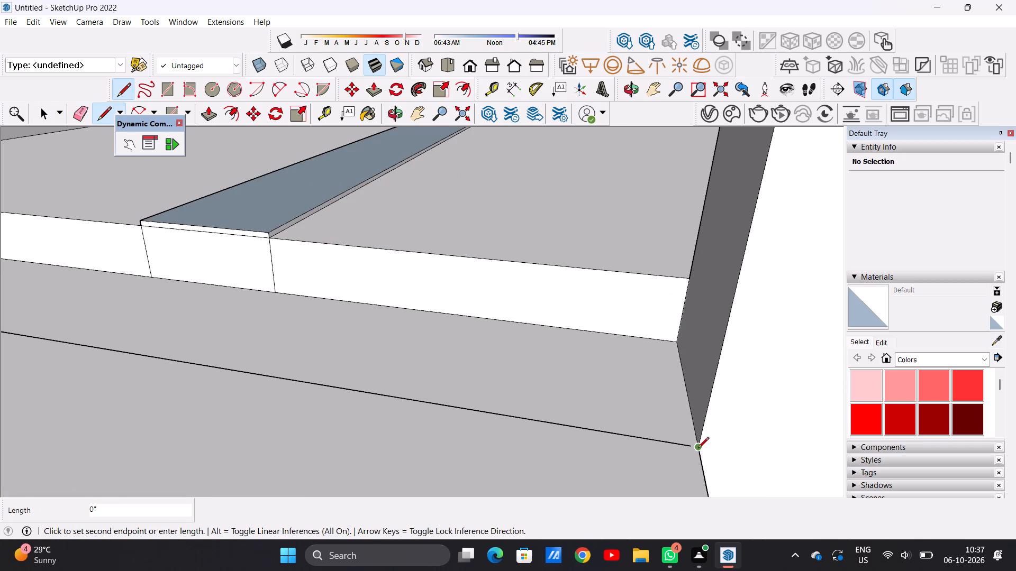
{"action": "left_click", "coordinate": [698, 449]}
{"action": "left_click", "coordinate": [688, 448]}
{"action": "key", "text": "space"}
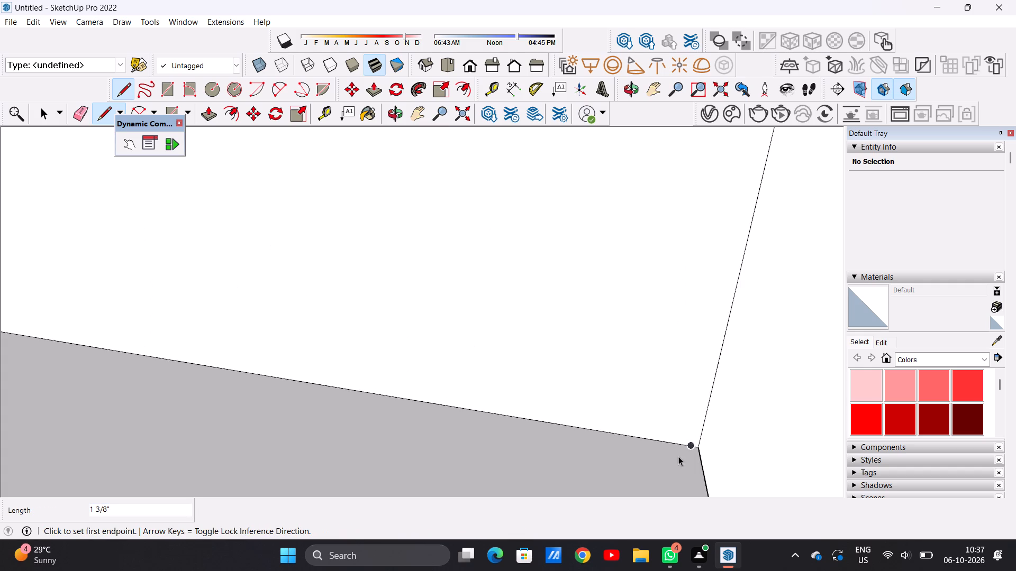
Delete the face covering the opening above the new line on the balcony slab.
{"action": "left_click", "coordinate": [605, 376]}
{"action": "key", "text": "Delete"}
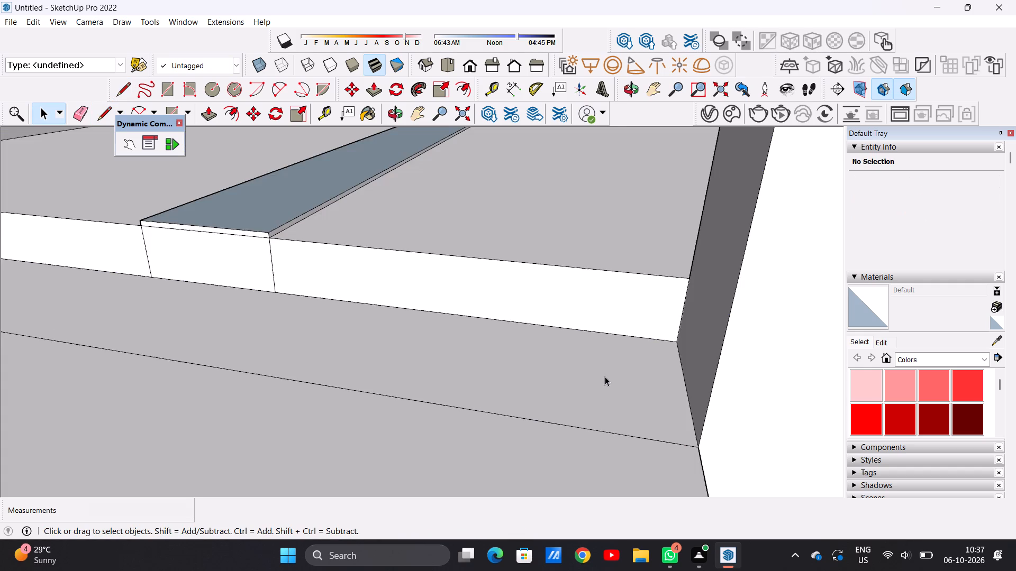
{"action": "key", "text": "space"}
Examine the opening's threshold, the room floor and the balcony slab from the end elevation and close up.
{"action": "scroll", "coordinate": [412, 415], "scroll_direction": "down", "scroll_amount": 20}
{"action": "scroll", "coordinate": [412, 415], "scroll_direction": "down", "scroll_amount": 9}
{"action": "middle_click_drag", "start_coordinate": [444, 376], "coordinate": [506, 341]}
{"action": "scroll", "coordinate": [536, 324], "scroll_direction": "up", "scroll_amount": 4}
{"action": "scroll", "coordinate": [469, 336], "scroll_direction": "down", "scroll_amount": 5}
{"action": "middle_click_drag", "start_coordinate": [508, 331], "coordinate": [506, 319]}
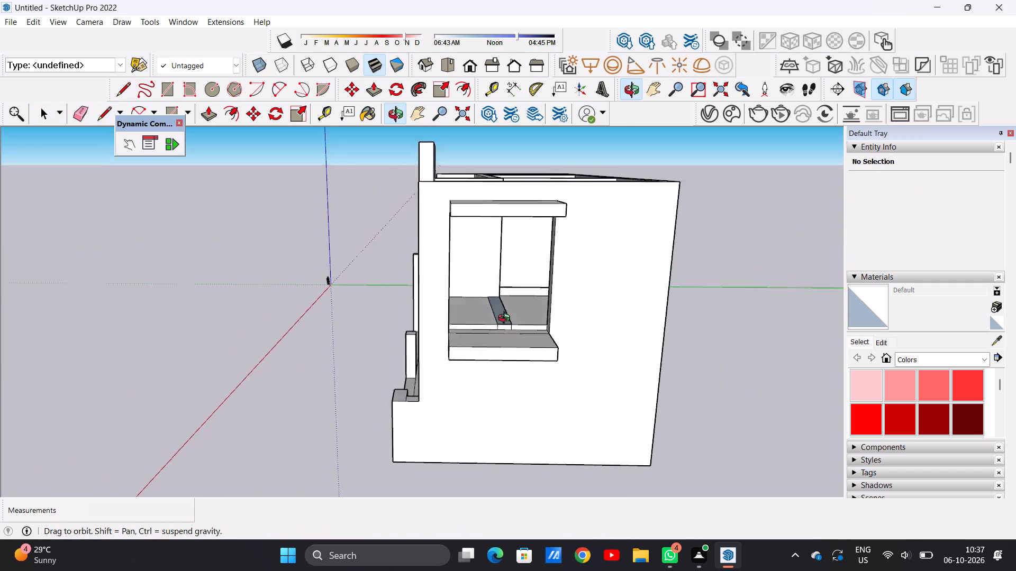
{"action": "middle_click_drag", "start_coordinate": [506, 319], "coordinate": [497, 311]}
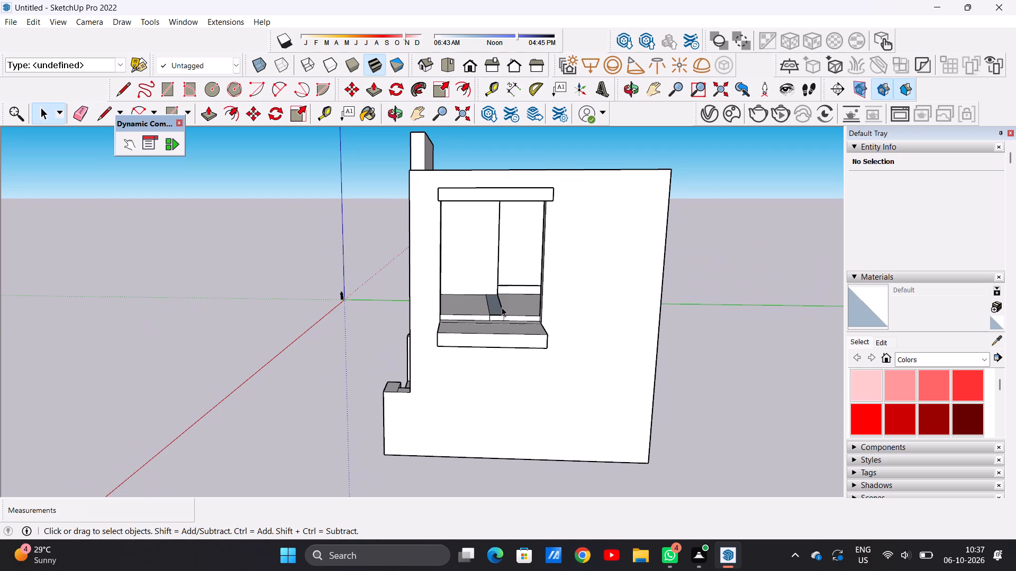
{"action": "scroll", "coordinate": [489, 303], "scroll_direction": "up", "scroll_amount": 3}
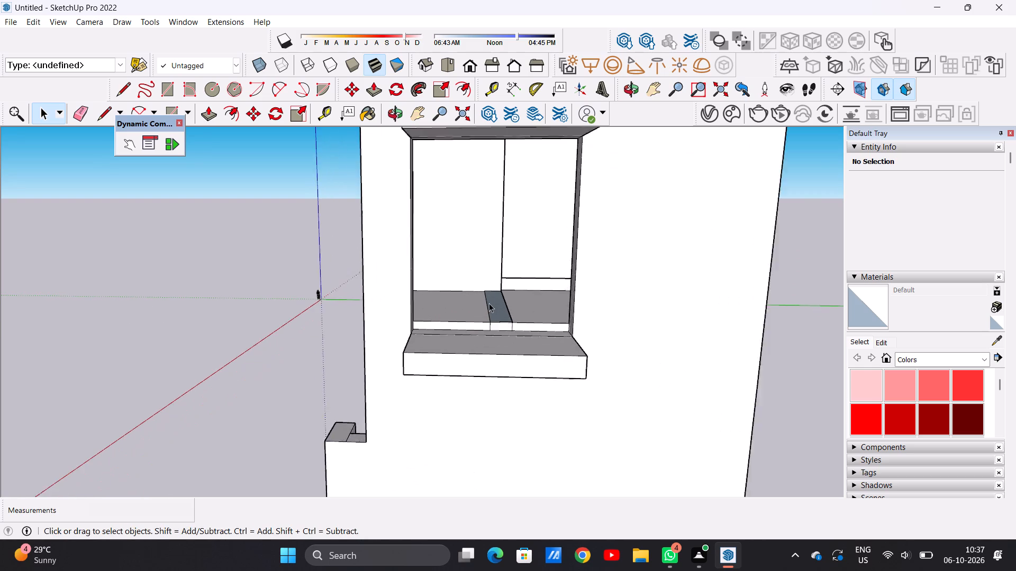
{"action": "scroll", "coordinate": [489, 303], "scroll_direction": "up", "scroll_amount": 3}
{"action": "scroll", "coordinate": [458, 344], "scroll_direction": "down", "scroll_amount": 8}
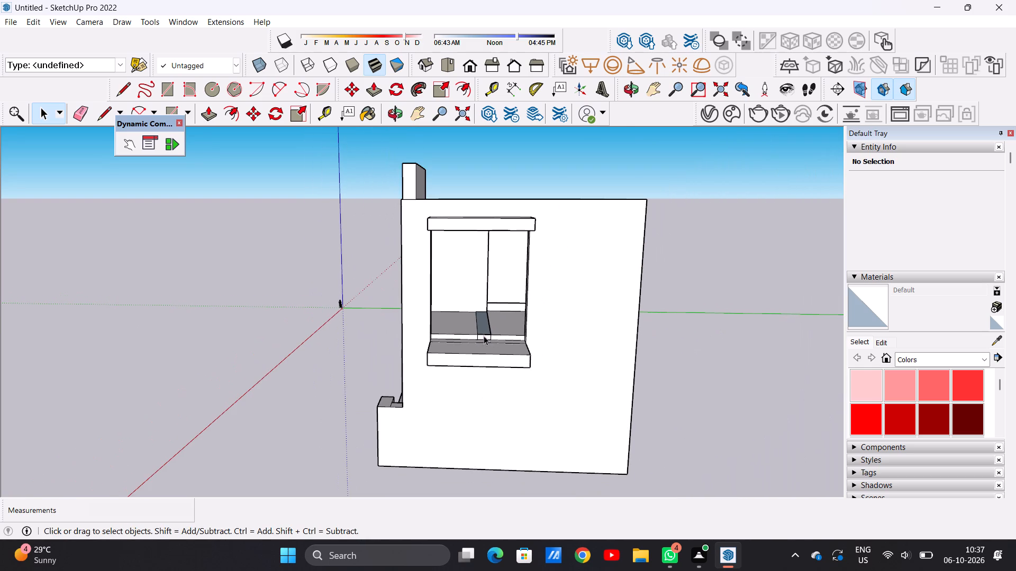
{"action": "scroll", "coordinate": [501, 345], "scroll_direction": "up", "scroll_amount": 9}
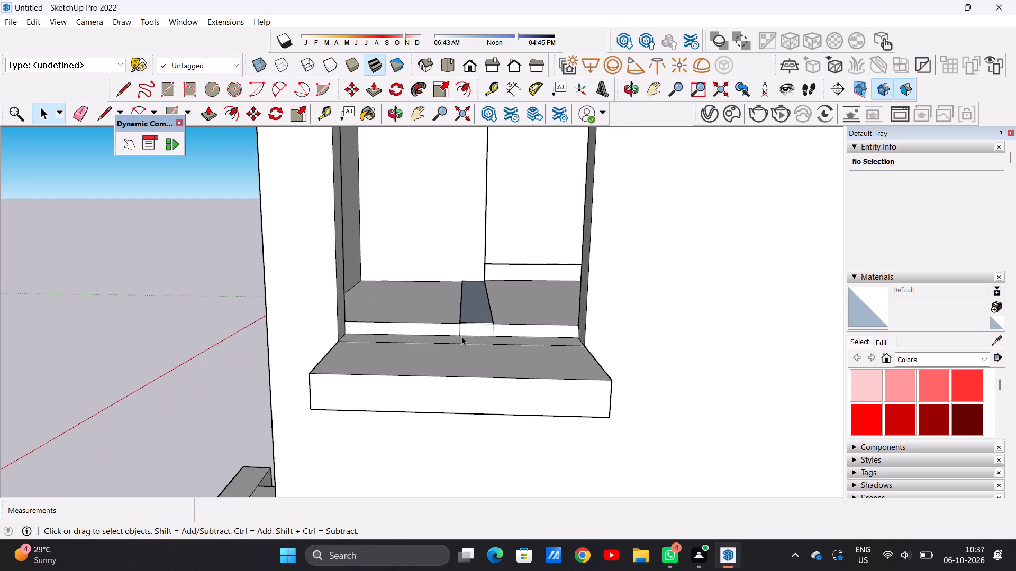
{"action": "middle_click_drag", "start_coordinate": [457, 348], "coordinate": [470, 379]}
{"action": "scroll", "coordinate": [470, 379], "scroll_direction": "up", "scroll_amount": 1}
{"action": "scroll", "coordinate": [469, 380], "scroll_direction": "down", "scroll_amount": 4}
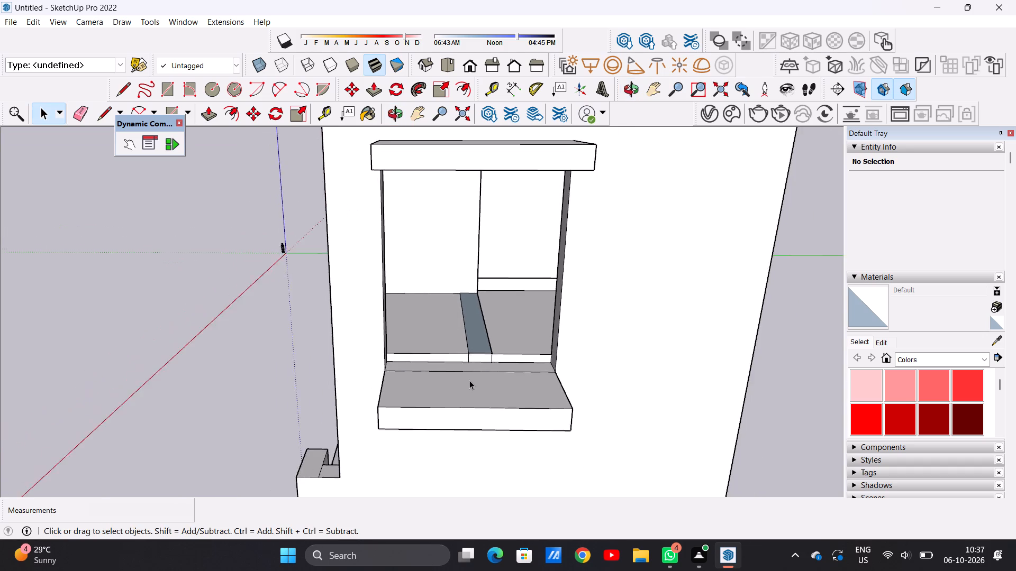
{"action": "scroll", "coordinate": [469, 380], "scroll_direction": "down", "scroll_amount": 11}
{"action": "middle_click_drag", "start_coordinate": [471, 379], "coordinate": [470, 340]}
{"action": "scroll", "coordinate": [502, 275], "scroll_direction": "up", "scroll_amount": 5}
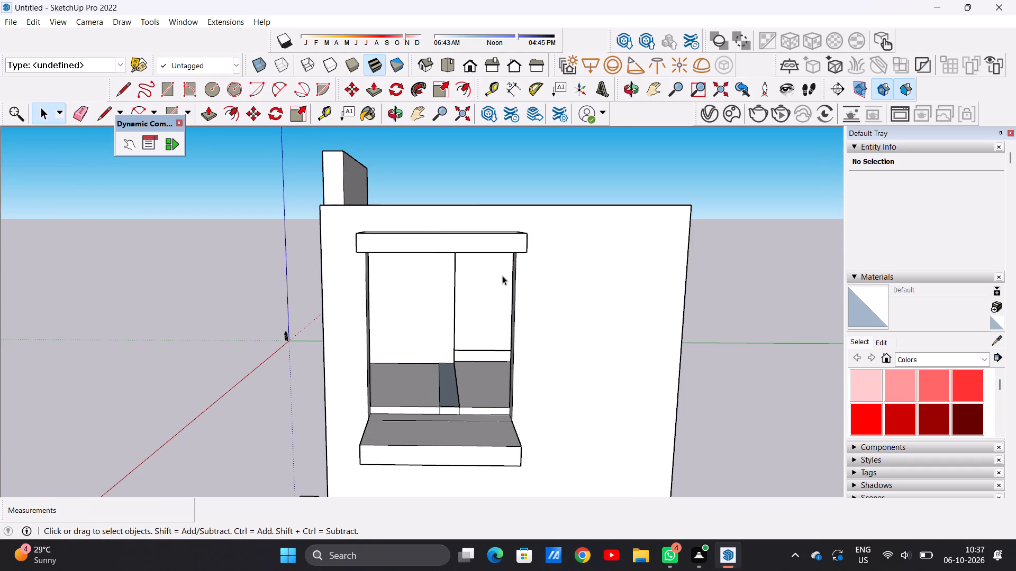
{"action": "middle_click_drag", "start_coordinate": [460, 423], "coordinate": [470, 475]}
{"action": "scroll", "coordinate": [508, 456], "scroll_direction": "up", "scroll_amount": 6}
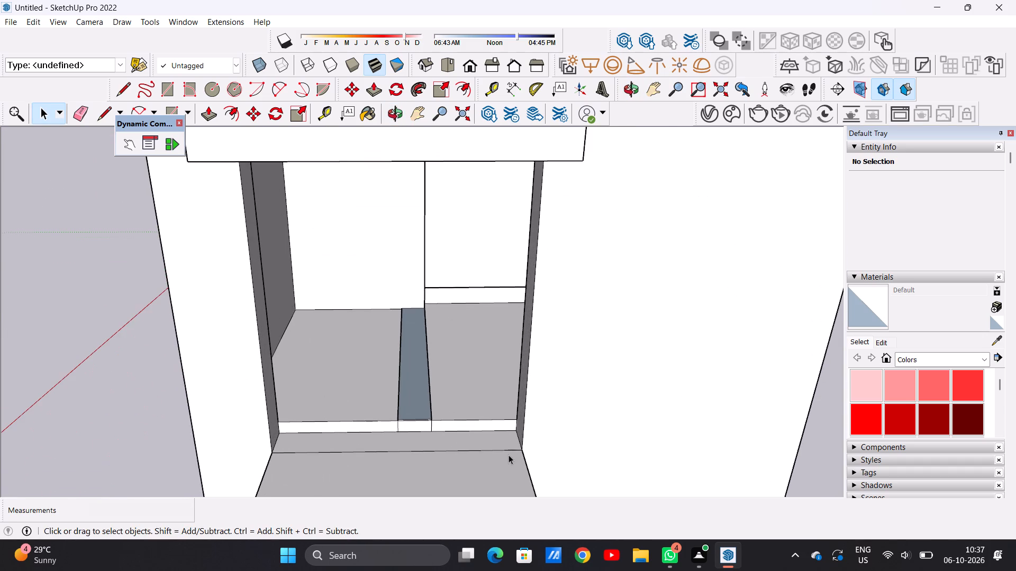
Undo the deletion of the face covering the end-wall opening between the canopy and the balcony slab.
{"action": "key", "text": "ctrl+z"}
{"action": "scroll", "coordinate": [464, 440], "scroll_direction": "down", "scroll_amount": 9}
{"action": "middle_click_drag", "start_coordinate": [460, 427], "coordinate": [462, 351]}
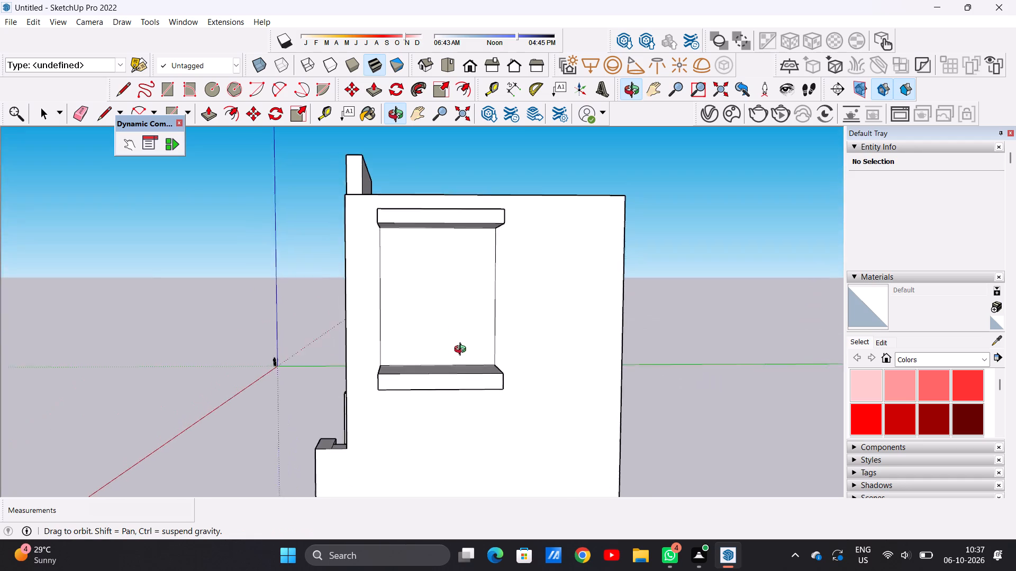
{"action": "middle_click_drag", "start_coordinate": [462, 351], "coordinate": [462, 371]}
{"action": "scroll", "coordinate": [422, 307], "scroll_direction": "up", "scroll_amount": 4}
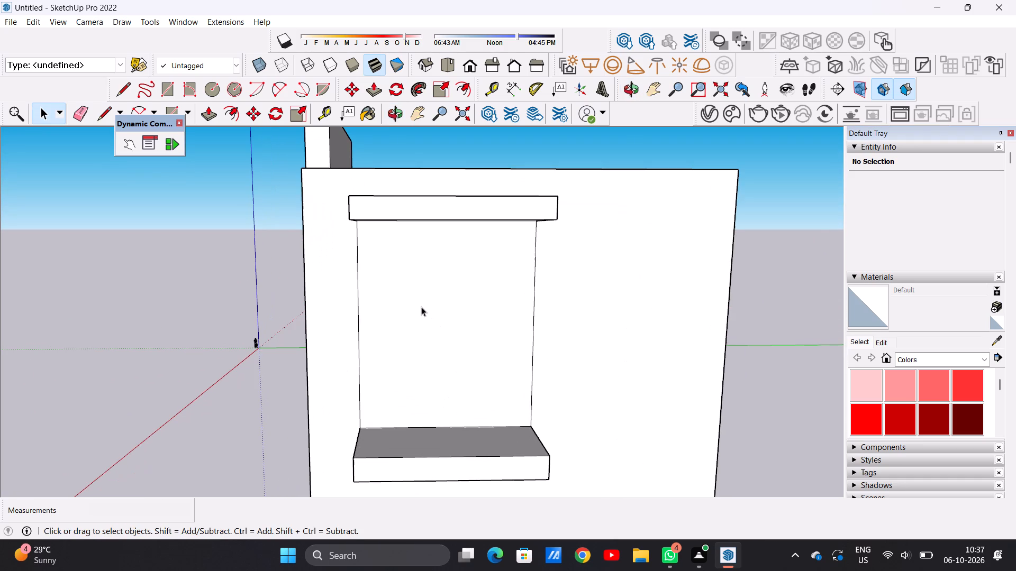
Offset the outline of the face between the canopy and balcony slab inward by about 2' 7".
{"action": "key", "text": "o"}
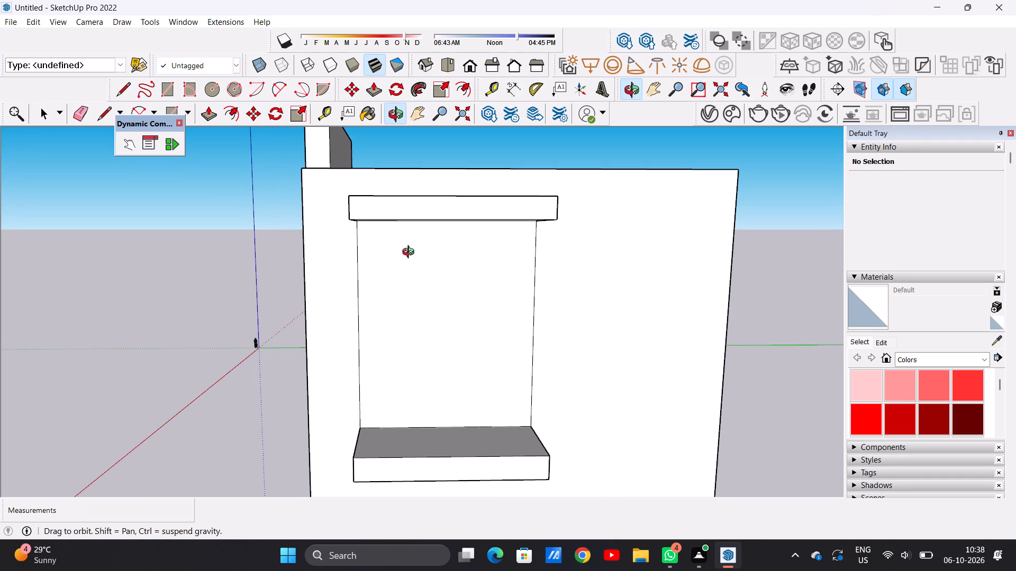
{"action": "key", "text": "f"}
{"action": "scroll", "coordinate": [436, 299], "scroll_direction": "up", "scroll_amount": 5}
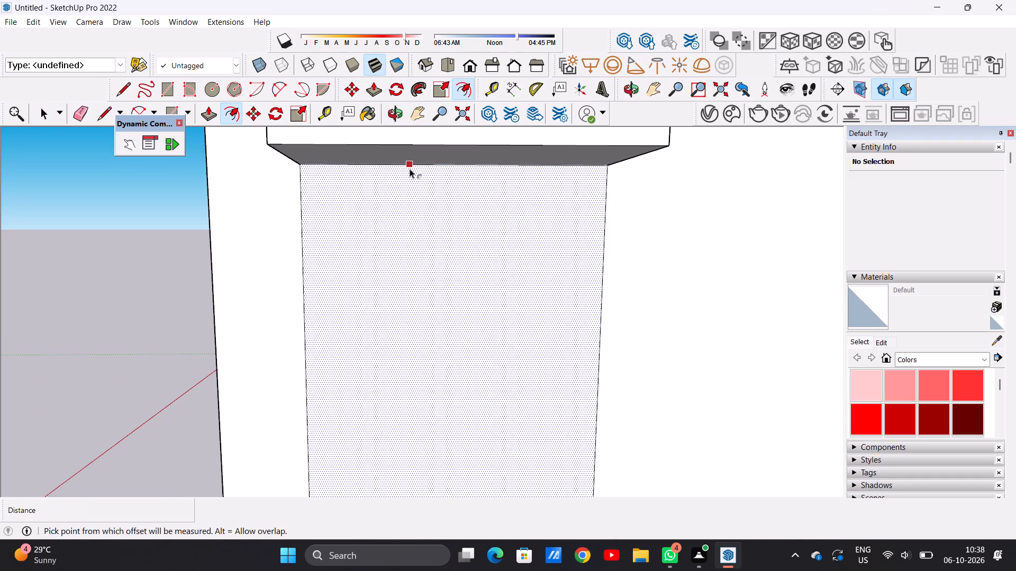
{"action": "left_click", "coordinate": [409, 169]}
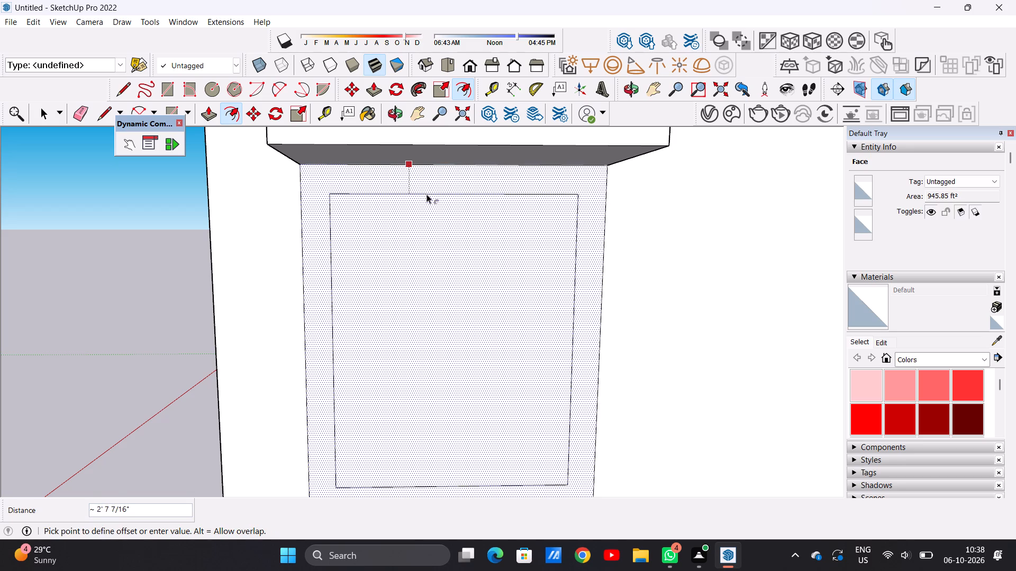
{"action": "left_click", "coordinate": [427, 192]}
{"action": "key", "text": "space"}
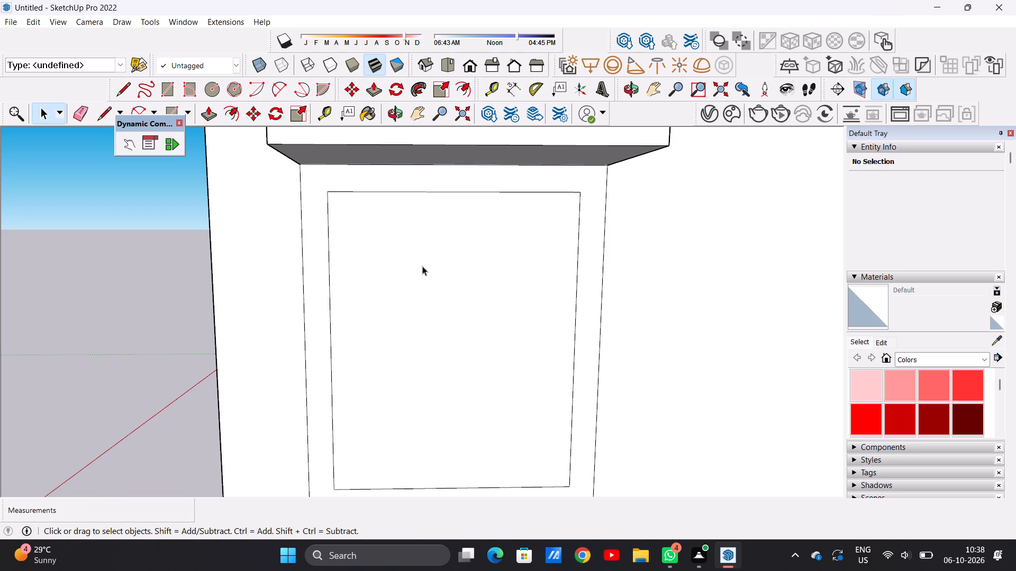
Examine the inset frame outline, the canopy and the balcony slab on the end wall from several angles.
{"action": "scroll", "coordinate": [445, 308], "scroll_direction": "down", "scroll_amount": 19}
{"action": "middle_click_drag", "start_coordinate": [428, 320], "coordinate": [591, 322]}
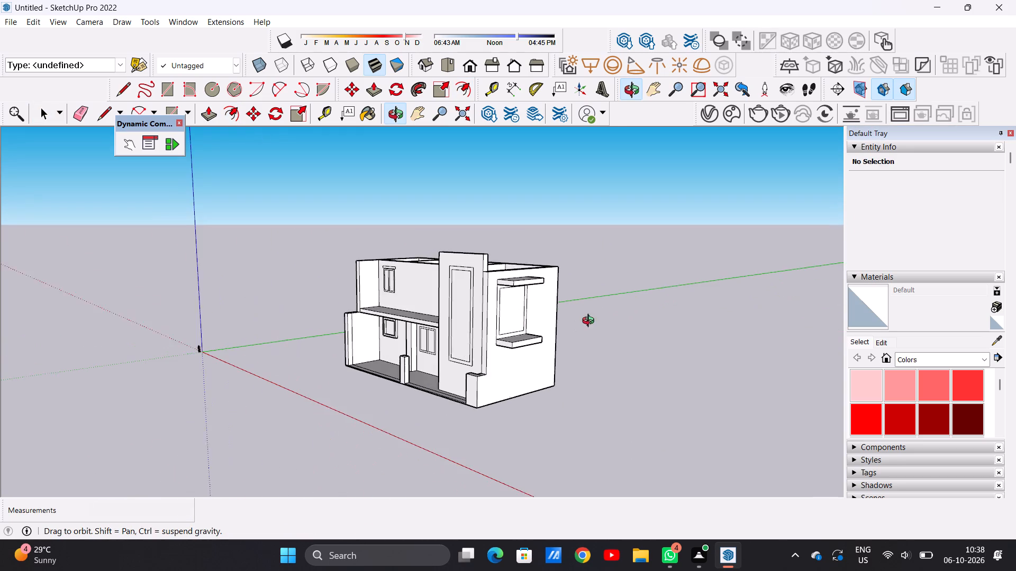
{"action": "middle_click_drag", "start_coordinate": [591, 322], "coordinate": [310, 330]}
{"action": "scroll", "coordinate": [380, 310], "scroll_direction": "up", "scroll_amount": 9}
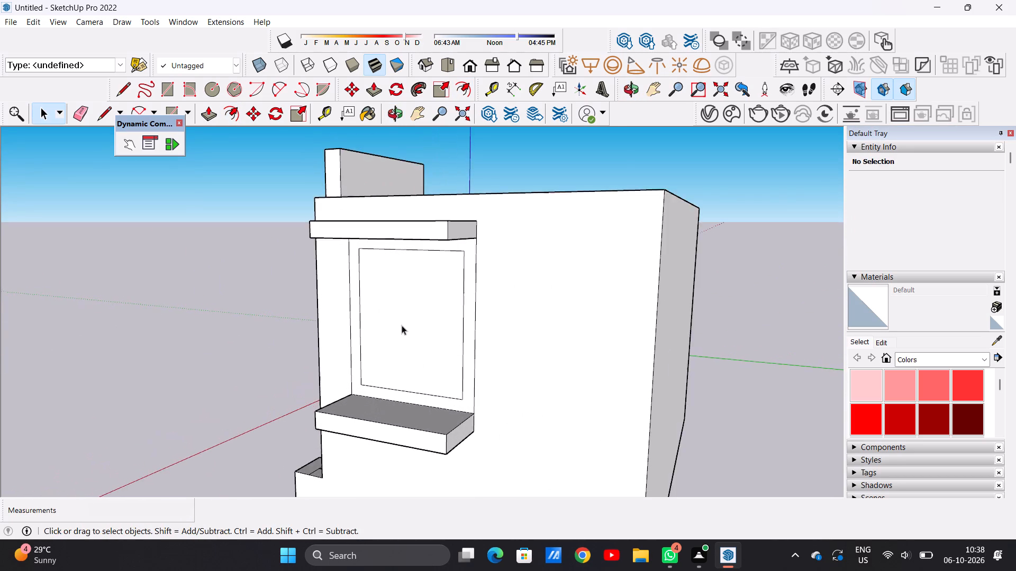
{"action": "scroll", "coordinate": [402, 325], "scroll_direction": "up", "scroll_amount": 1}
{"action": "scroll", "coordinate": [403, 338], "scroll_direction": "down", "scroll_amount": 5}
{"action": "middle_click_drag", "start_coordinate": [385, 344], "coordinate": [593, 345]}
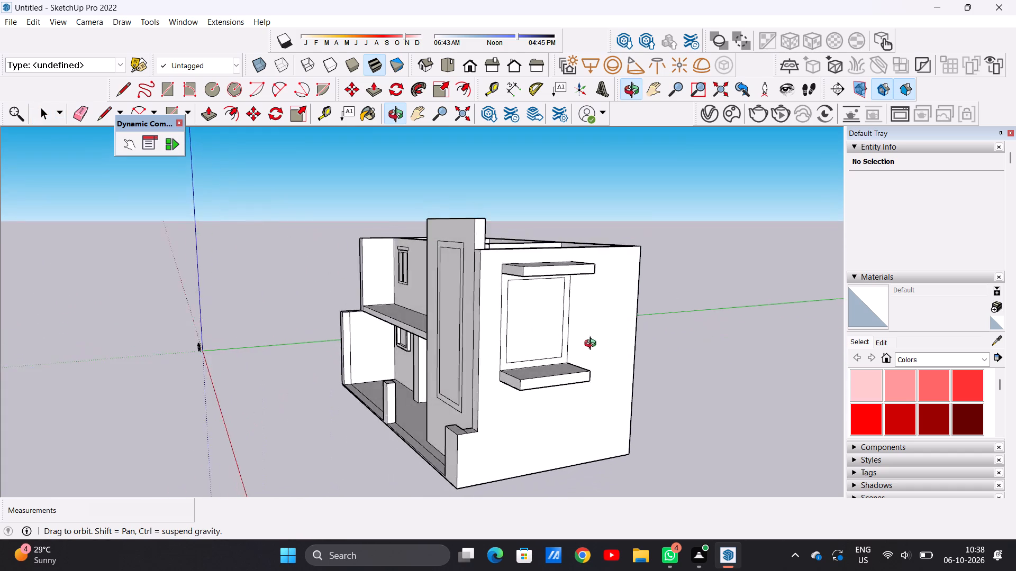
{"action": "middle_click_drag", "start_coordinate": [593, 345], "coordinate": [322, 347]}
{"action": "middle_click", "coordinate": [316, 343]}
{"action": "scroll", "coordinate": [333, 344], "scroll_direction": "down", "scroll_amount": 2}
{"action": "middle_click_drag", "start_coordinate": [360, 357], "coordinate": [291, 366]}
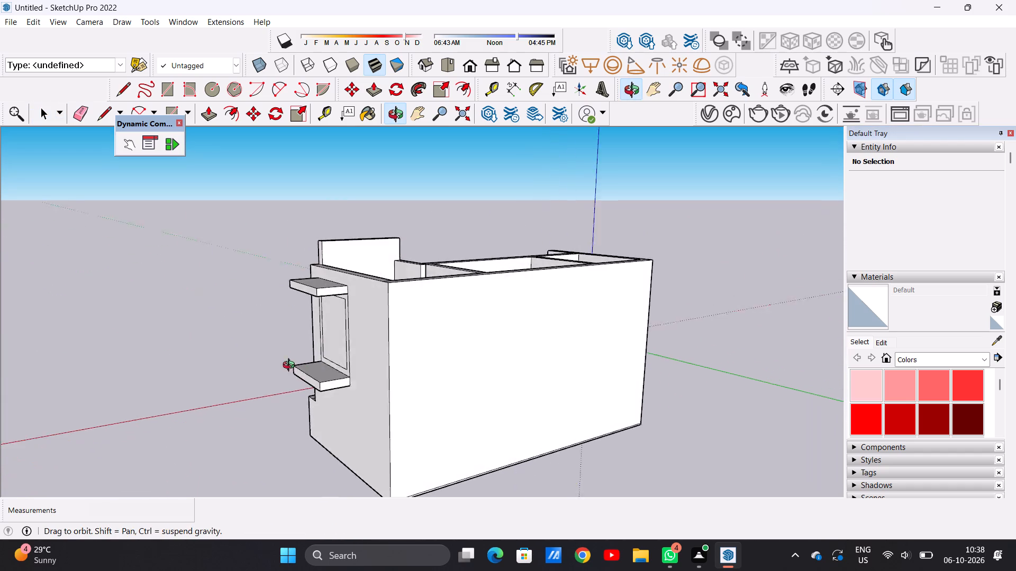
{"action": "middle_click_drag", "start_coordinate": [291, 366], "coordinate": [267, 381]}
Draw a line about 12' 9" long across the balcony slab's depth, from its outer edge to the wall, near the front end.
{"action": "scroll", "coordinate": [312, 357], "scroll_direction": "up", "scroll_amount": 5}
{"action": "middle_click_drag", "start_coordinate": [319, 374], "coordinate": [297, 385]}
{"action": "scroll", "coordinate": [305, 348], "scroll_direction": "up", "scroll_amount": 3}
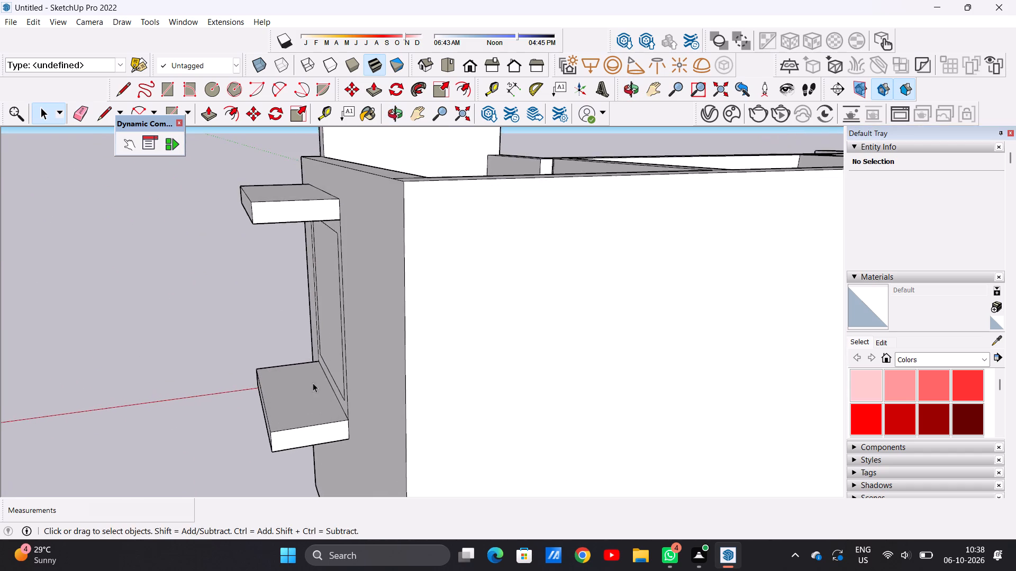
{"action": "middle_click_drag", "start_coordinate": [313, 383], "coordinate": [281, 436]}
{"action": "scroll", "coordinate": [293, 373], "scroll_direction": "up", "scroll_amount": 6}
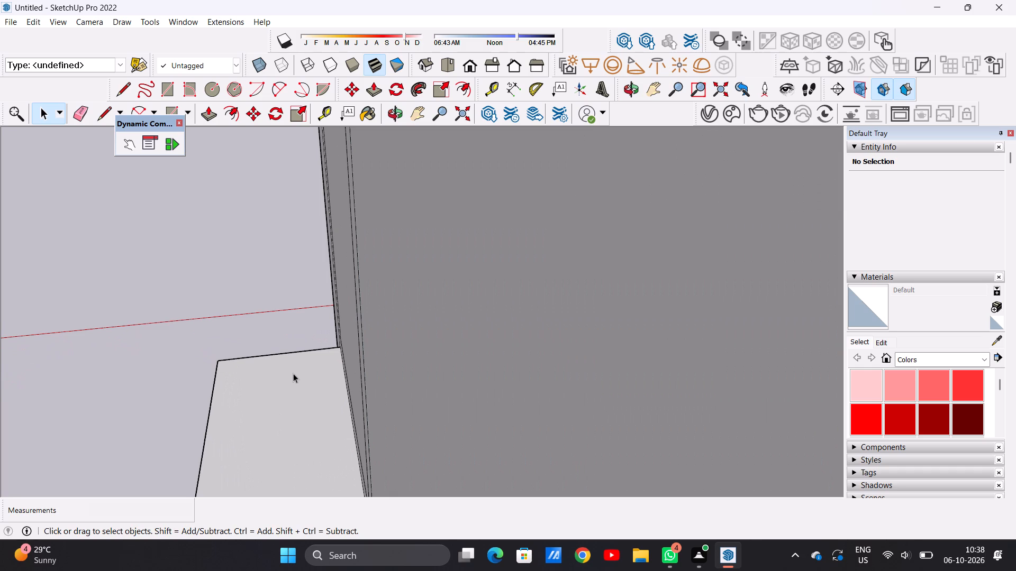
{"action": "key", "text": "l"}
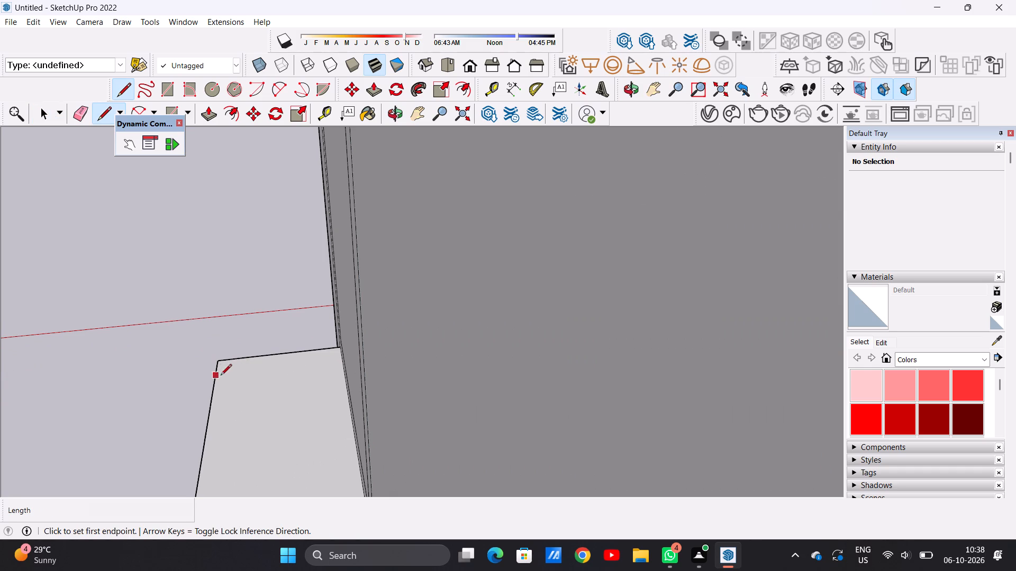
{"action": "middle_click_drag", "start_coordinate": [282, 379], "coordinate": [282, 428]}
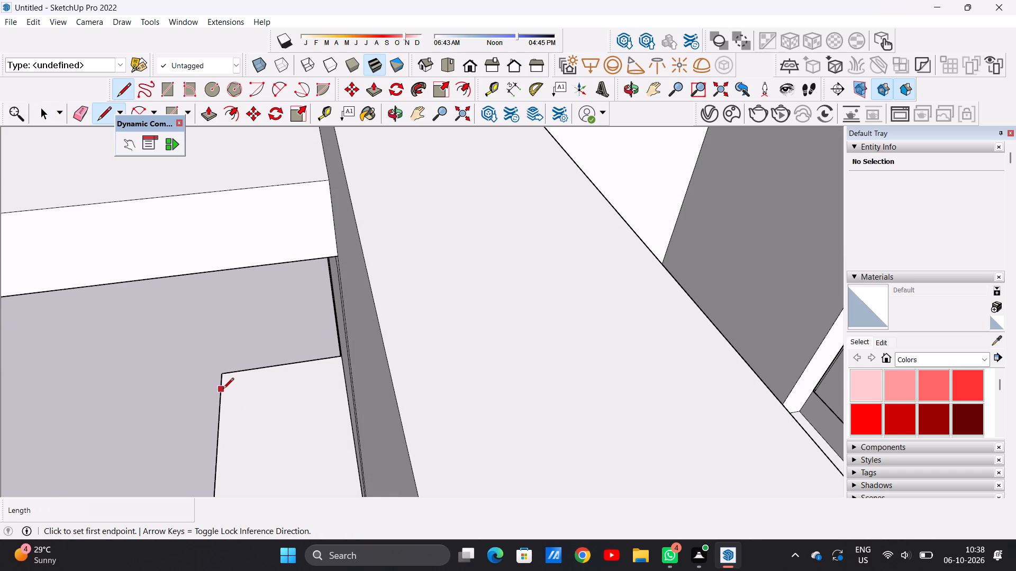
{"action": "left_click", "coordinate": [222, 392]}
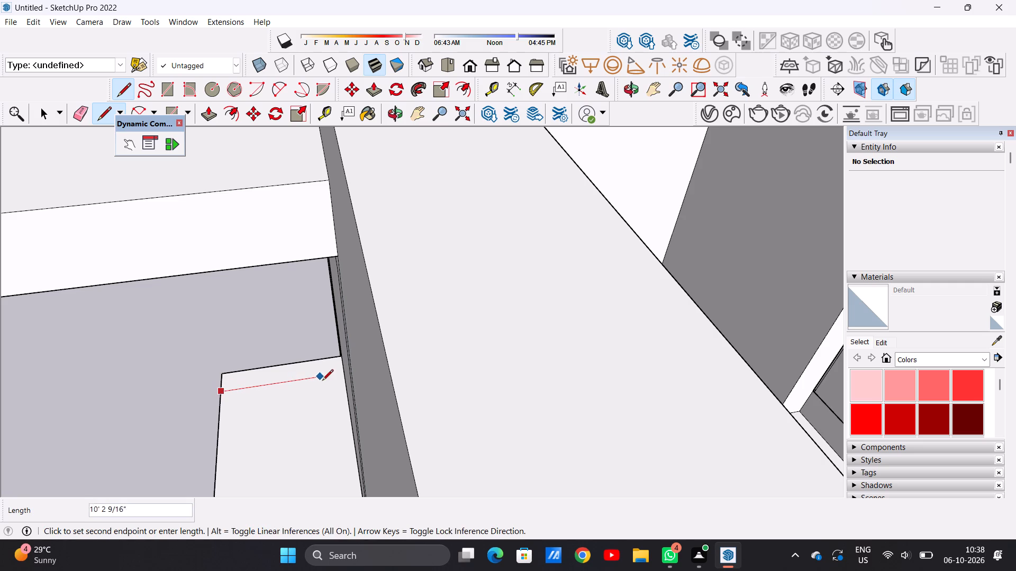
{"action": "left_click", "coordinate": [344, 375]}
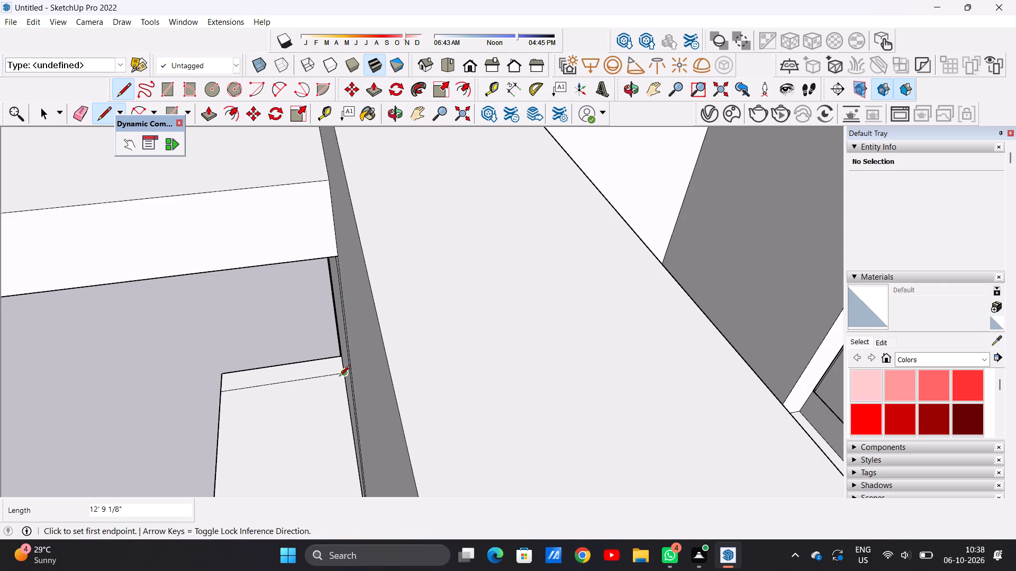
{"action": "scroll", "coordinate": [337, 378], "scroll_direction": "up", "scroll_amount": 20}
{"action": "scroll", "coordinate": [337, 378], "scroll_direction": "up", "scroll_amount": 20}
{"action": "scroll", "coordinate": [337, 378], "scroll_direction": "up", "scroll_amount": 1}
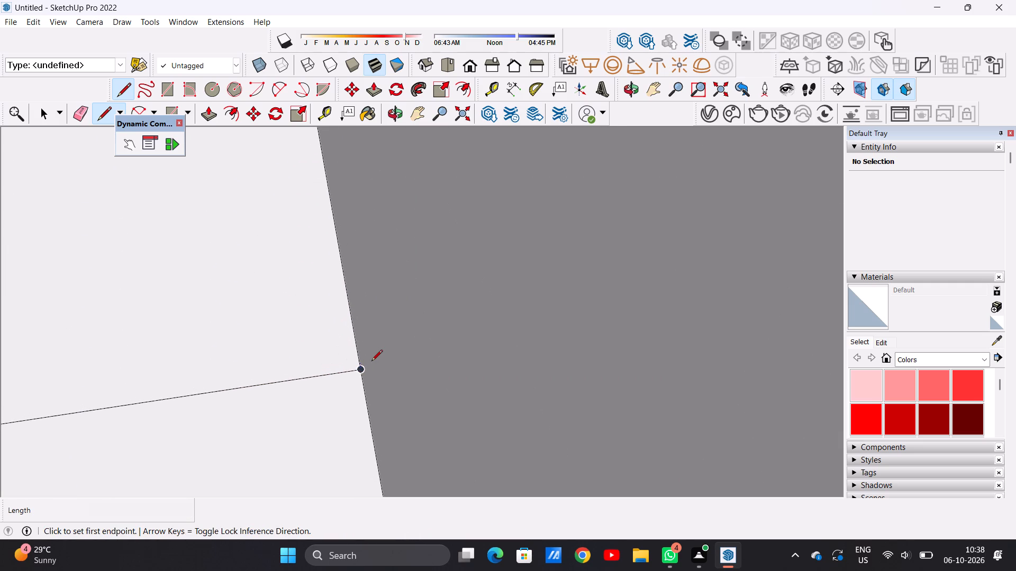
{"action": "key", "text": "space"}
Examine the narrow strip marked on the balcony slab in relation to the canopy and the front of the house.
{"action": "scroll", "coordinate": [361, 400], "scroll_direction": "down", "scroll_amount": 20}
{"action": "scroll", "coordinate": [361, 400], "scroll_direction": "down", "scroll_amount": 16}
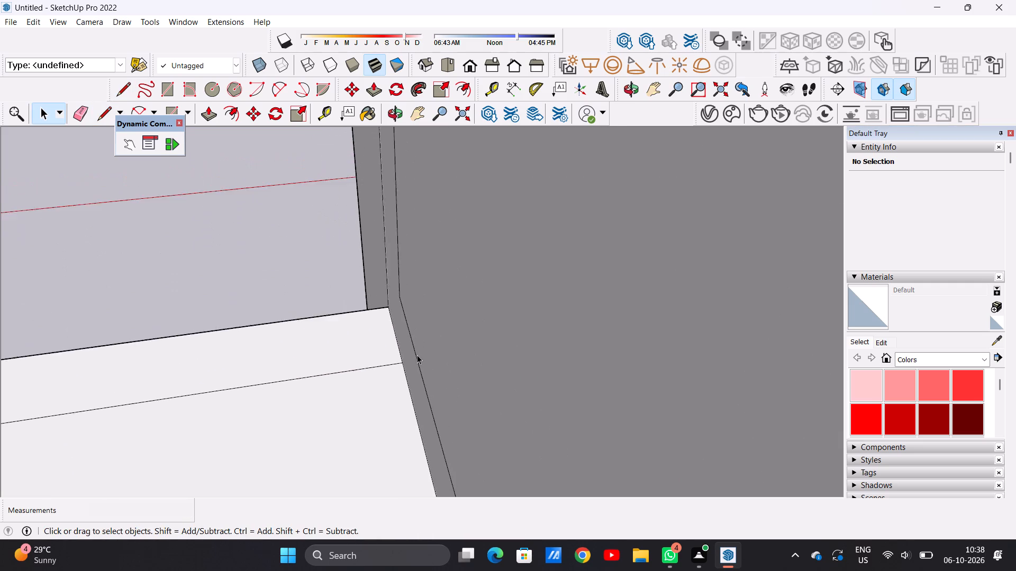
{"action": "scroll", "coordinate": [417, 355], "scroll_direction": "down", "scroll_amount": 20}
{"action": "scroll", "coordinate": [417, 355], "scroll_direction": "down", "scroll_amount": 2}
{"action": "middle_click_drag", "start_coordinate": [306, 382], "coordinate": [461, 331]}
{"action": "middle_click_drag", "start_coordinate": [407, 369], "coordinate": [469, 347]}
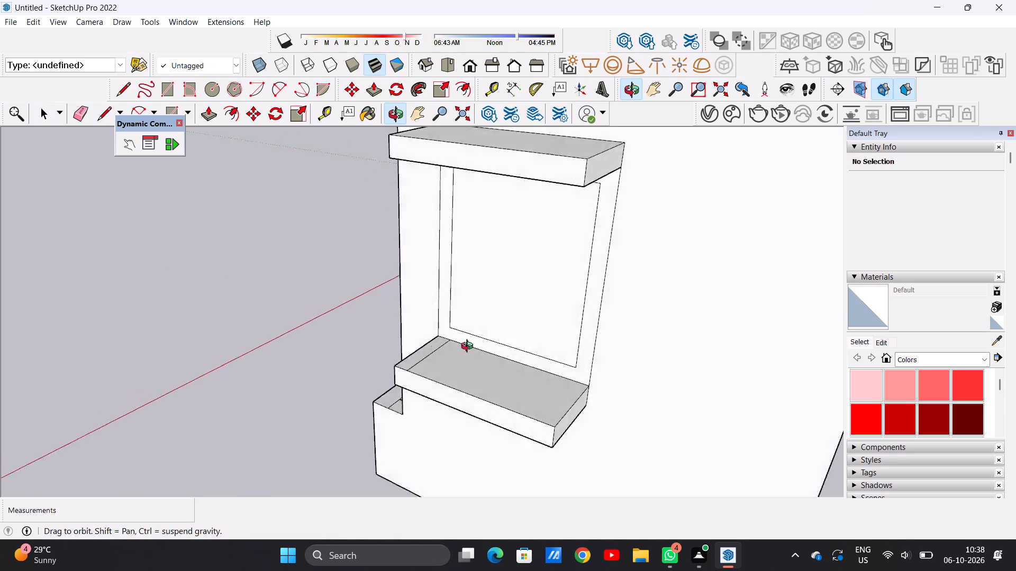
{"action": "middle_click_drag", "start_coordinate": [469, 347], "coordinate": [579, 327]}
{"action": "middle_click_drag", "start_coordinate": [579, 327], "coordinate": [576, 382]}
{"action": "scroll", "coordinate": [559, 398], "scroll_direction": "down", "scroll_amount": 4}
{"action": "middle_click_drag", "start_coordinate": [568, 374], "coordinate": [549, 373]}
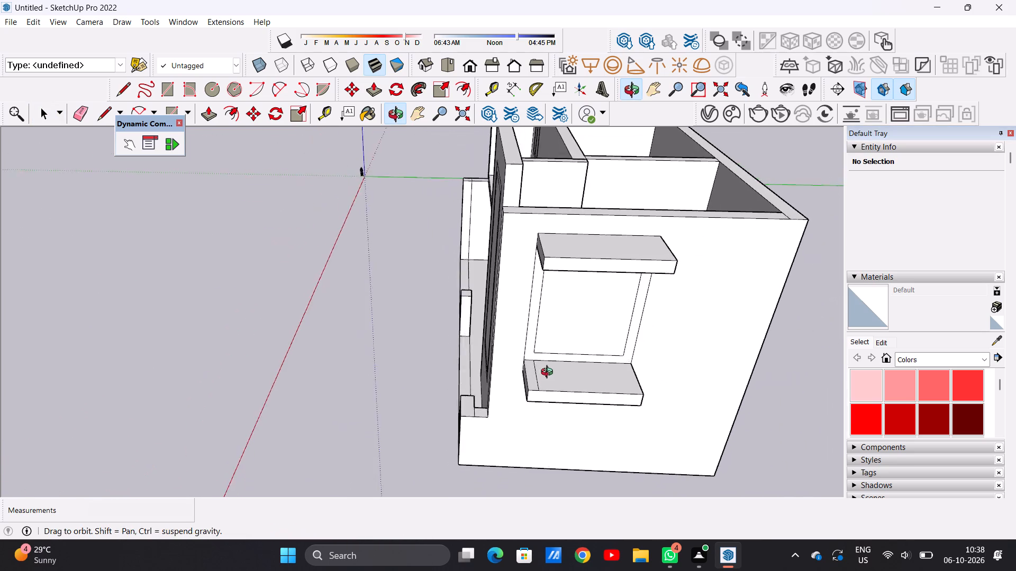
{"action": "middle_click_drag", "start_coordinate": [549, 373], "coordinate": [540, 379]}
Draw a line about 2' 7" long across the slab's narrow strip near the wall, marking off a small corner rectangle.
{"action": "scroll", "coordinate": [533, 372], "scroll_direction": "up", "scroll_amount": 7}
{"action": "middle_click_drag", "start_coordinate": [510, 392], "coordinate": [505, 455]}
{"action": "scroll", "coordinate": [509, 450], "scroll_direction": "up", "scroll_amount": 3}
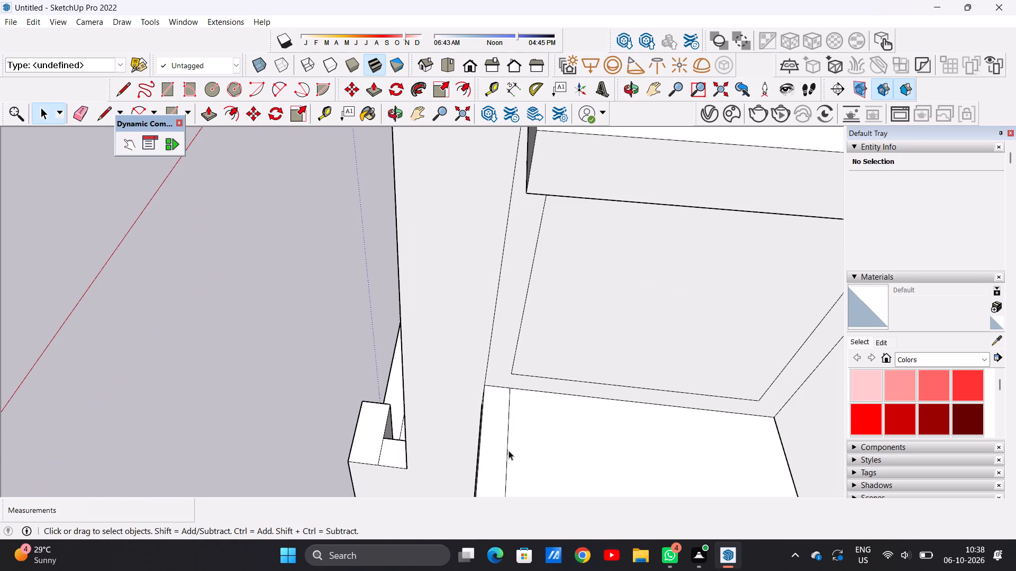
{"action": "key", "text": "l"}
{"action": "scroll", "coordinate": [499, 375], "scroll_direction": "down", "scroll_amount": 10}
{"action": "middle_click_drag", "start_coordinate": [505, 422], "coordinate": [508, 451]}
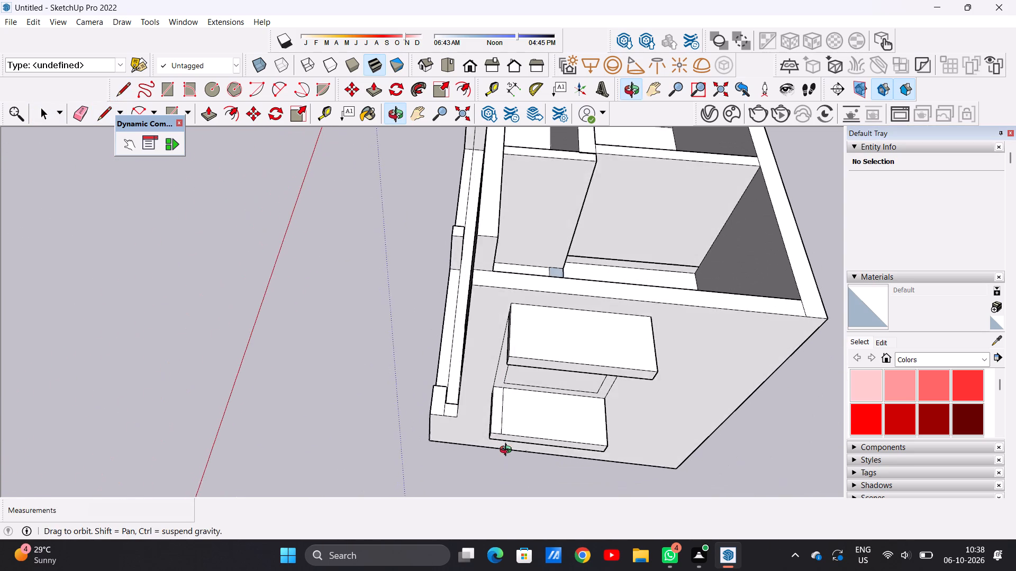
{"action": "middle_click_drag", "start_coordinate": [508, 451], "coordinate": [510, 459]}
{"action": "scroll", "coordinate": [522, 419], "scroll_direction": "up", "scroll_amount": 7}
{"action": "scroll", "coordinate": [491, 375], "scroll_direction": "down", "scroll_amount": 4}
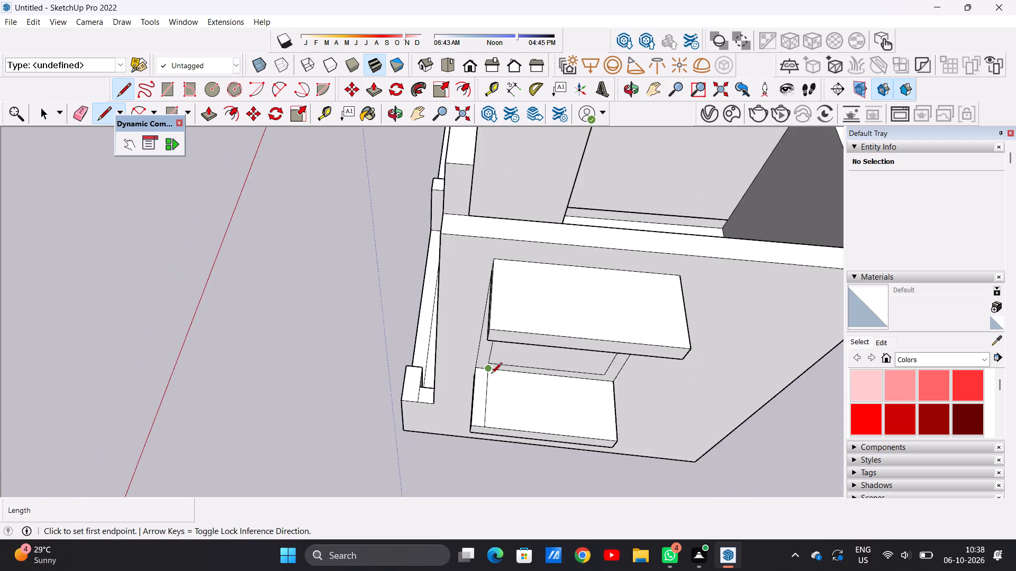
{"action": "scroll", "coordinate": [491, 374], "scroll_direction": "down", "scroll_amount": 3}
{"action": "scroll", "coordinate": [513, 409], "scroll_direction": "up", "scroll_amount": 12}
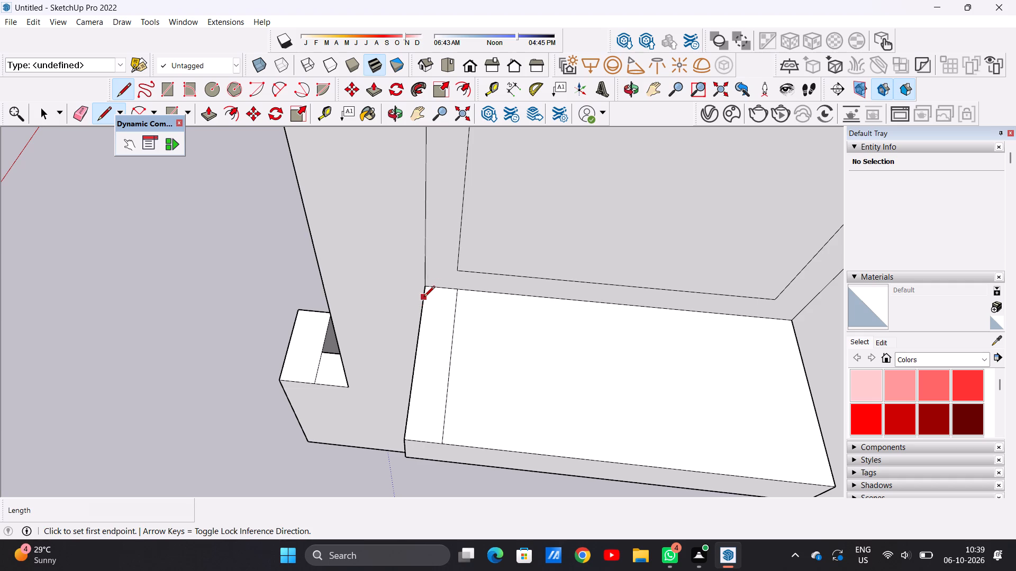
{"action": "left_click", "coordinate": [423, 305]}
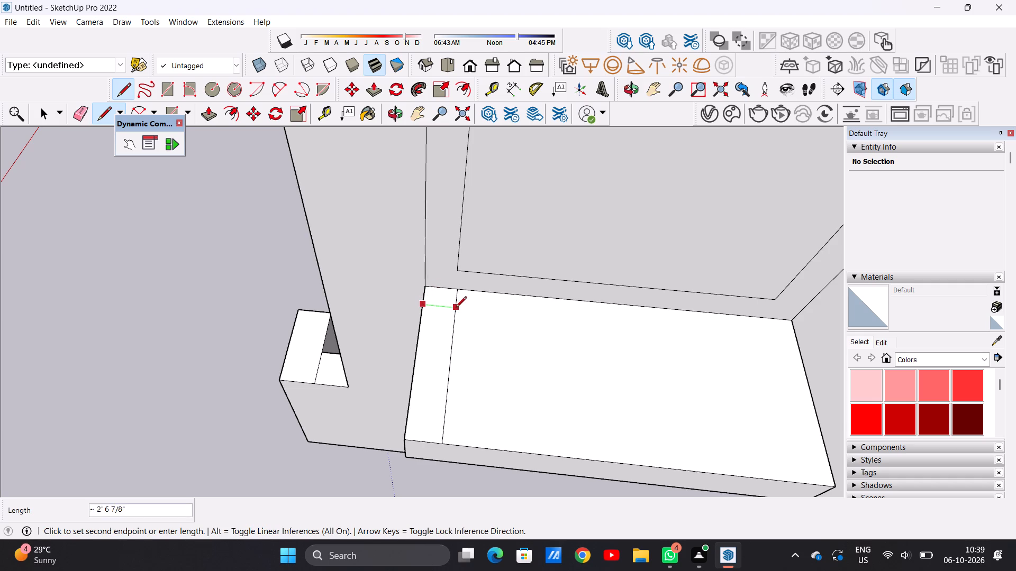
{"action": "left_click_drag", "start_coordinate": [454, 308], "coordinate": [464, 309]}
{"action": "scroll", "coordinate": [450, 345], "scroll_direction": "down", "scroll_amount": 4}
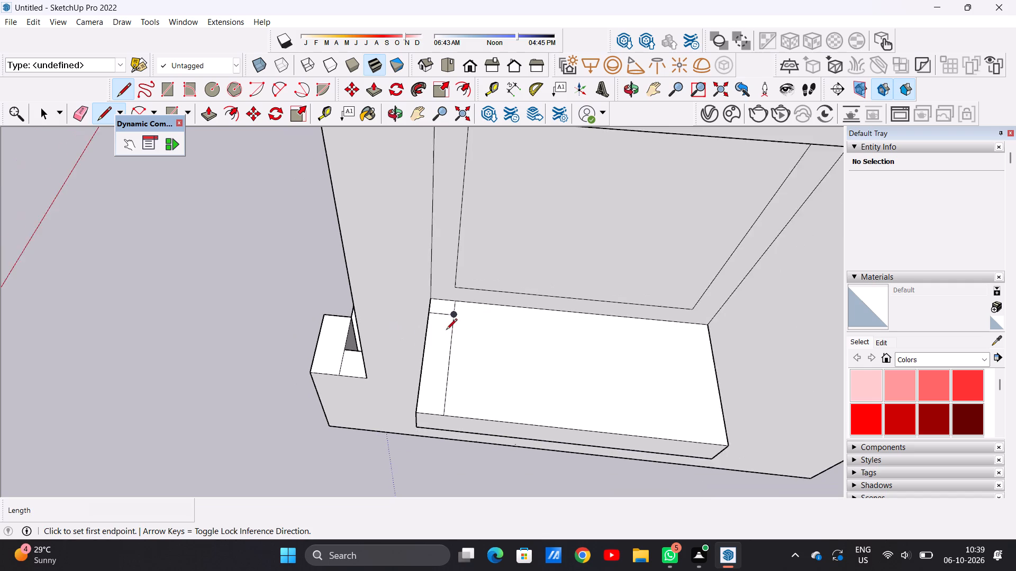
Draw a second parallel line about 2' 7" long across the strip, a little farther out from the wall.
{"action": "scroll", "coordinate": [443, 353], "scroll_direction": "up", "scroll_amount": 5}
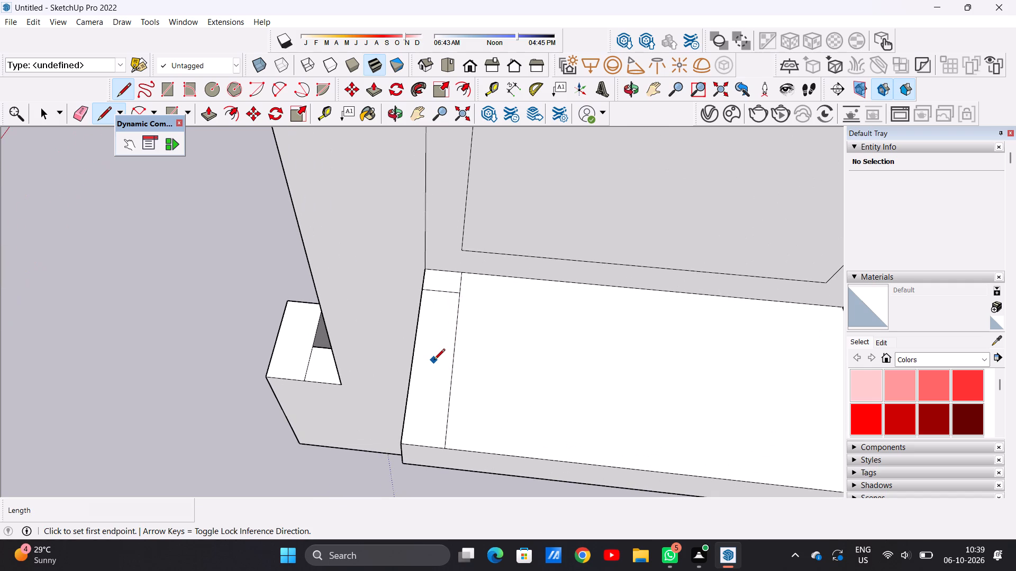
{"action": "scroll", "coordinate": [423, 356], "scroll_direction": "down", "scroll_amount": 5}
{"action": "scroll", "coordinate": [443, 323], "scroll_direction": "up", "scroll_amount": 12}
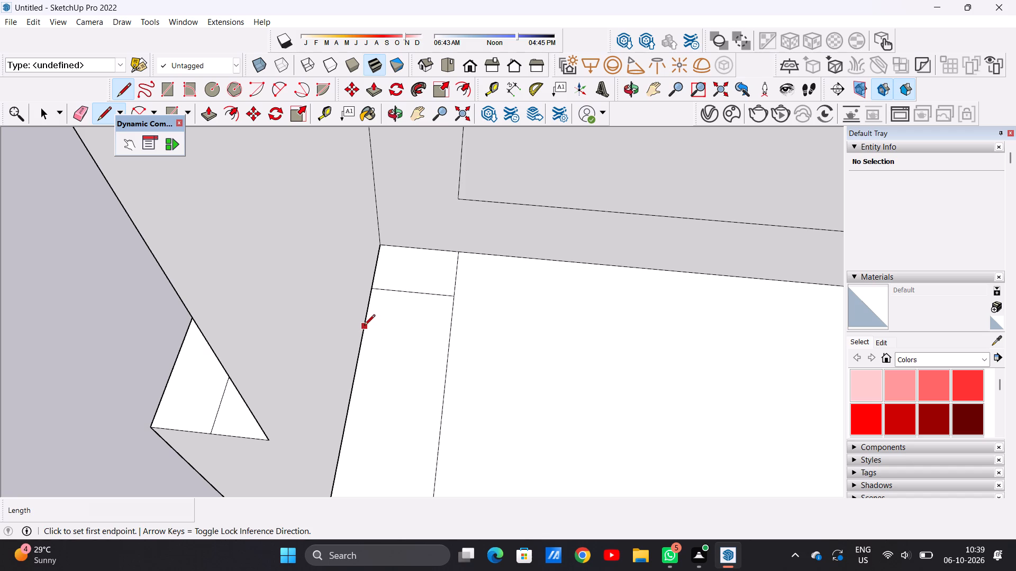
{"action": "left_click", "coordinate": [364, 326]}
{"action": "left_click", "coordinate": [449, 340]}
{"action": "key", "text": "space"}
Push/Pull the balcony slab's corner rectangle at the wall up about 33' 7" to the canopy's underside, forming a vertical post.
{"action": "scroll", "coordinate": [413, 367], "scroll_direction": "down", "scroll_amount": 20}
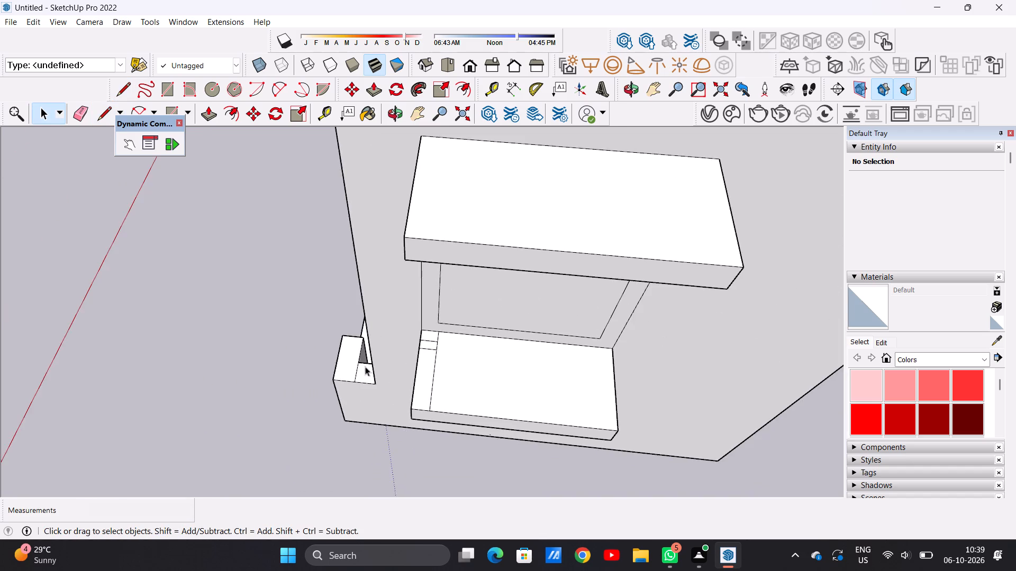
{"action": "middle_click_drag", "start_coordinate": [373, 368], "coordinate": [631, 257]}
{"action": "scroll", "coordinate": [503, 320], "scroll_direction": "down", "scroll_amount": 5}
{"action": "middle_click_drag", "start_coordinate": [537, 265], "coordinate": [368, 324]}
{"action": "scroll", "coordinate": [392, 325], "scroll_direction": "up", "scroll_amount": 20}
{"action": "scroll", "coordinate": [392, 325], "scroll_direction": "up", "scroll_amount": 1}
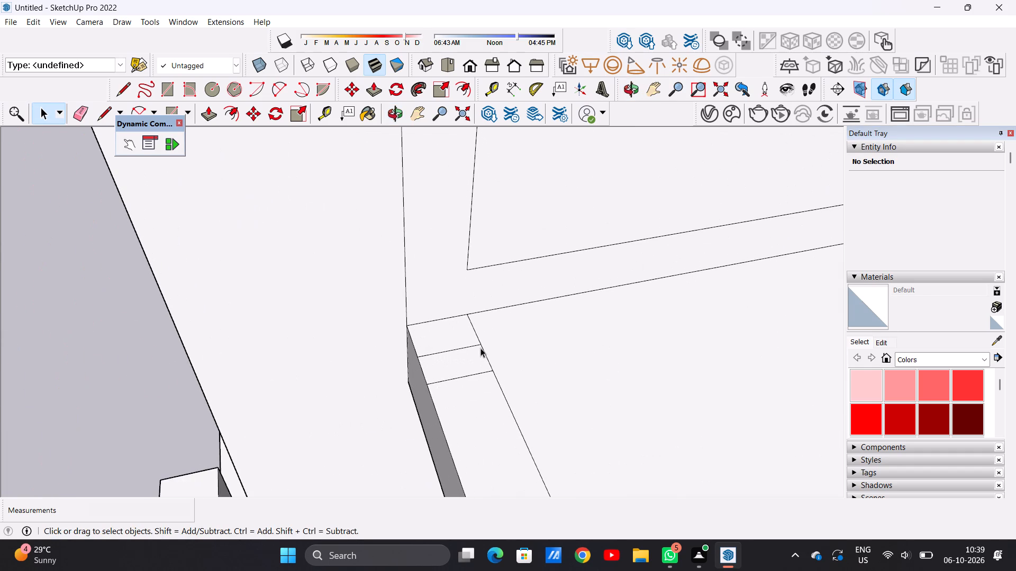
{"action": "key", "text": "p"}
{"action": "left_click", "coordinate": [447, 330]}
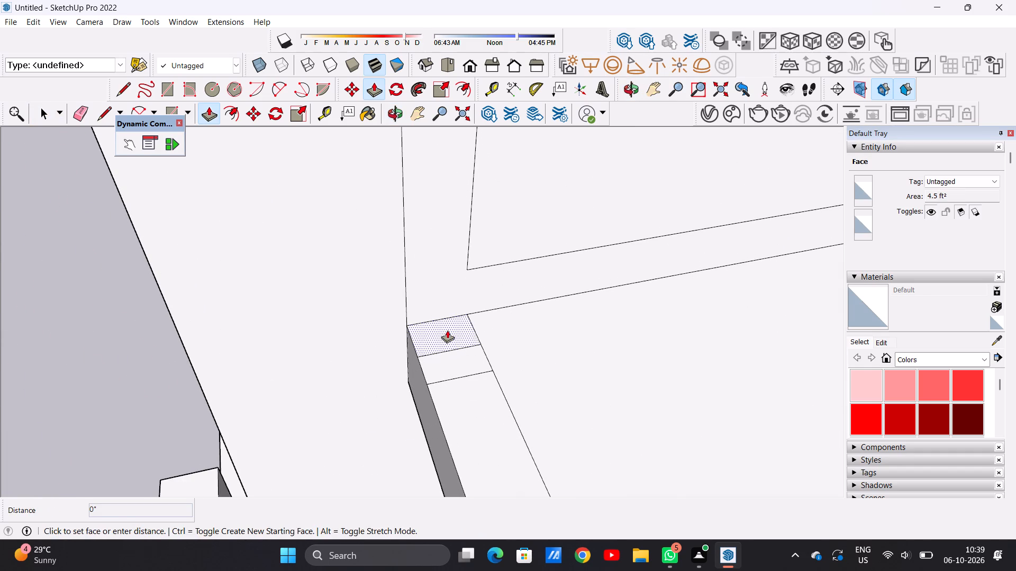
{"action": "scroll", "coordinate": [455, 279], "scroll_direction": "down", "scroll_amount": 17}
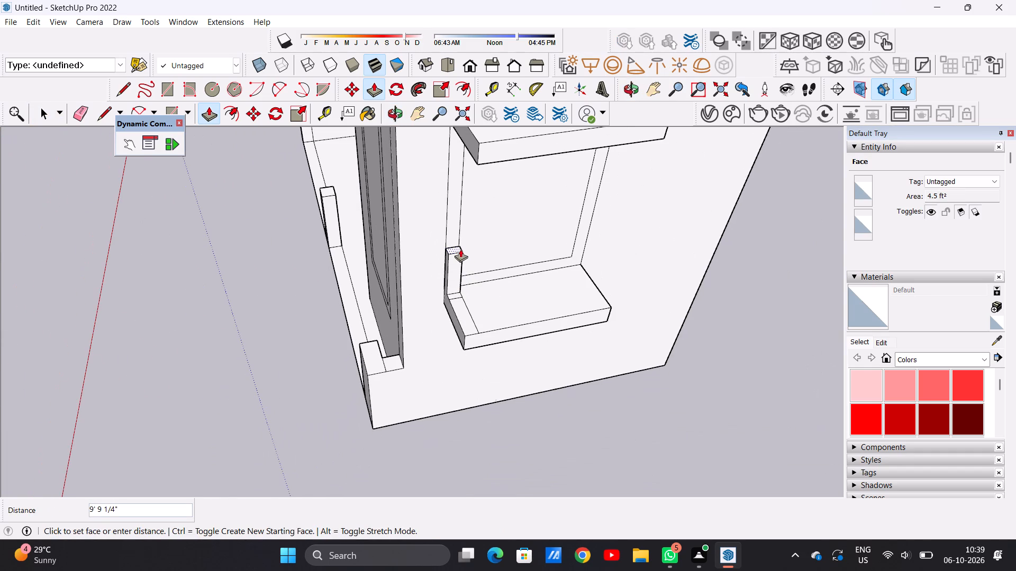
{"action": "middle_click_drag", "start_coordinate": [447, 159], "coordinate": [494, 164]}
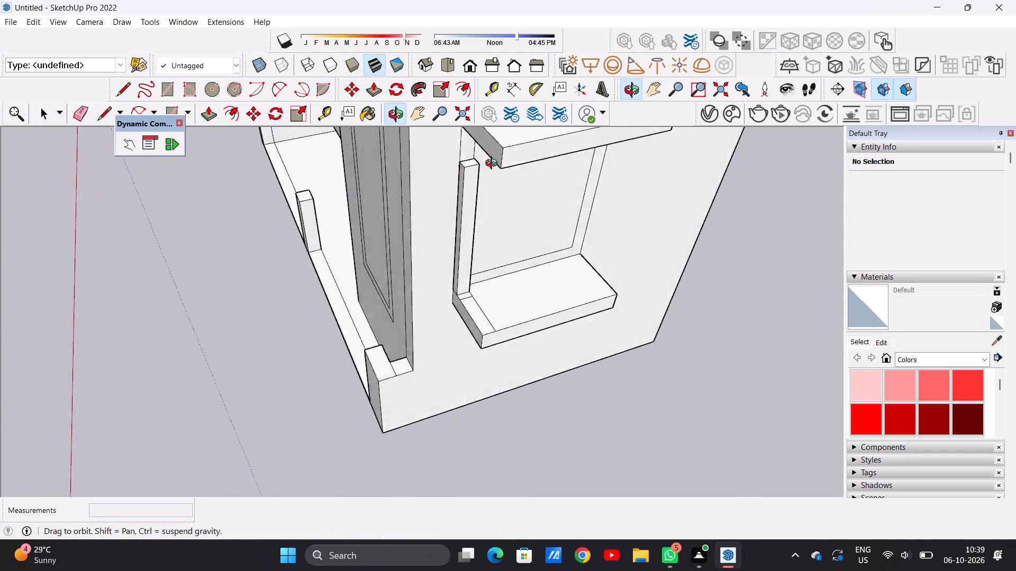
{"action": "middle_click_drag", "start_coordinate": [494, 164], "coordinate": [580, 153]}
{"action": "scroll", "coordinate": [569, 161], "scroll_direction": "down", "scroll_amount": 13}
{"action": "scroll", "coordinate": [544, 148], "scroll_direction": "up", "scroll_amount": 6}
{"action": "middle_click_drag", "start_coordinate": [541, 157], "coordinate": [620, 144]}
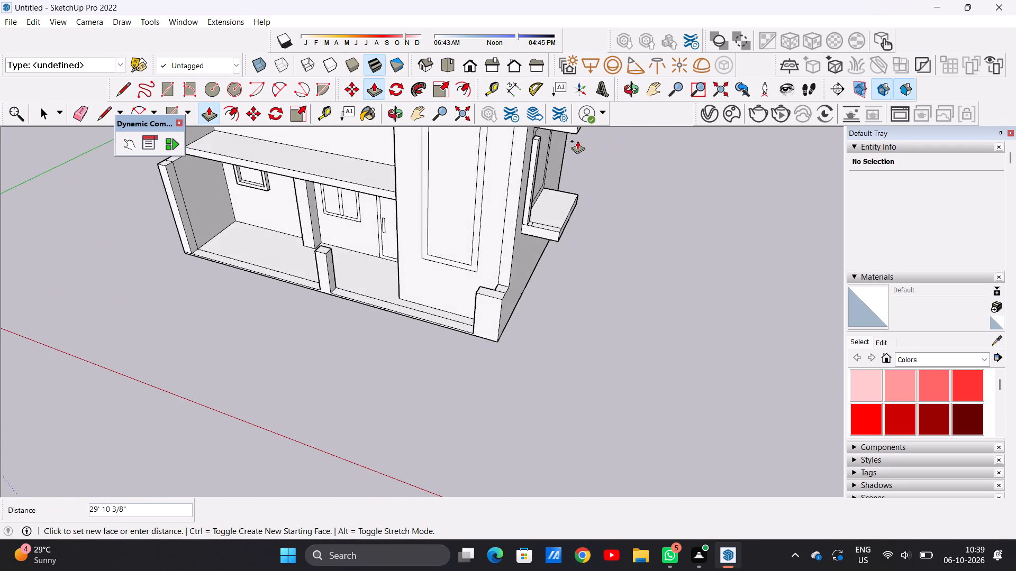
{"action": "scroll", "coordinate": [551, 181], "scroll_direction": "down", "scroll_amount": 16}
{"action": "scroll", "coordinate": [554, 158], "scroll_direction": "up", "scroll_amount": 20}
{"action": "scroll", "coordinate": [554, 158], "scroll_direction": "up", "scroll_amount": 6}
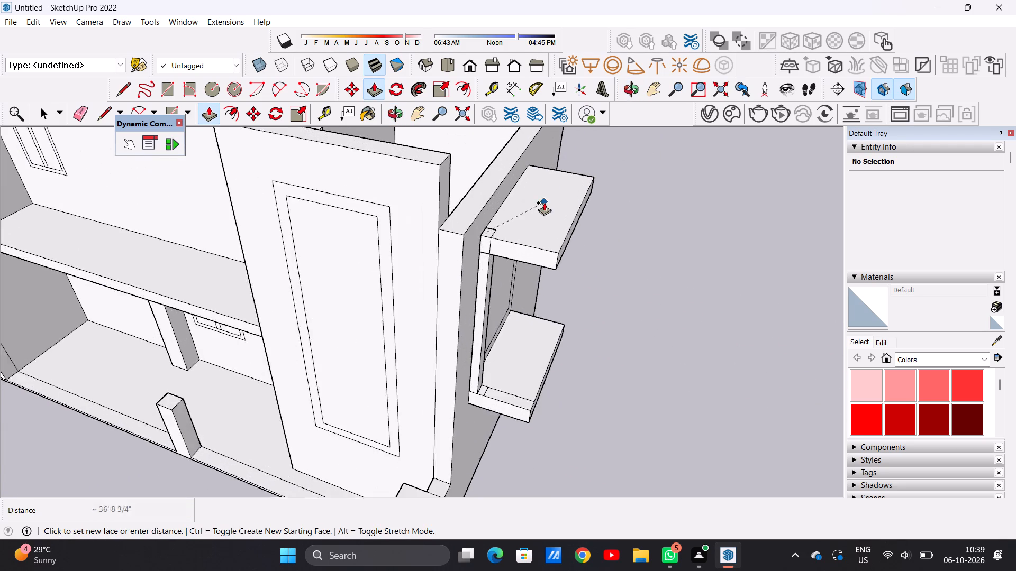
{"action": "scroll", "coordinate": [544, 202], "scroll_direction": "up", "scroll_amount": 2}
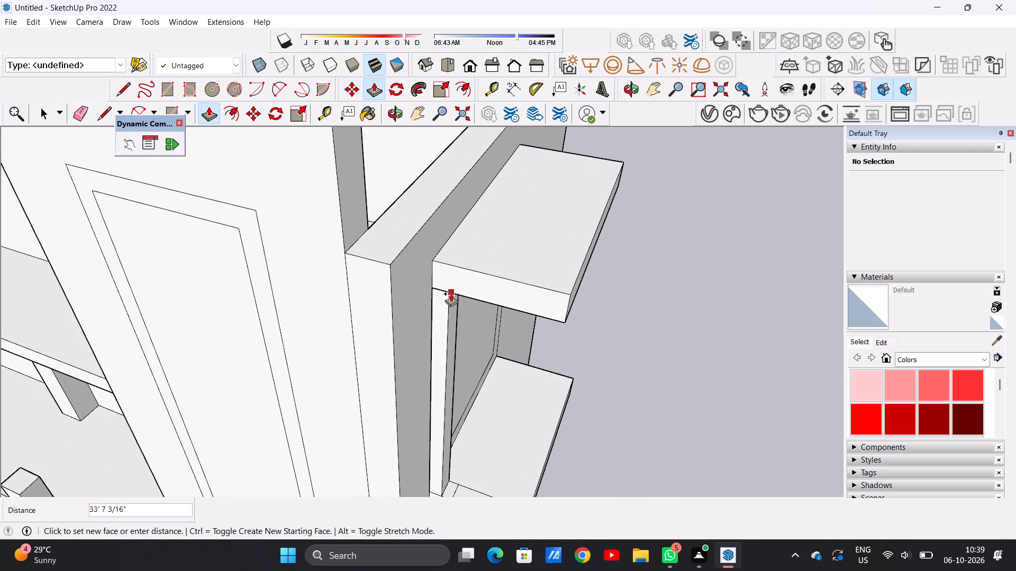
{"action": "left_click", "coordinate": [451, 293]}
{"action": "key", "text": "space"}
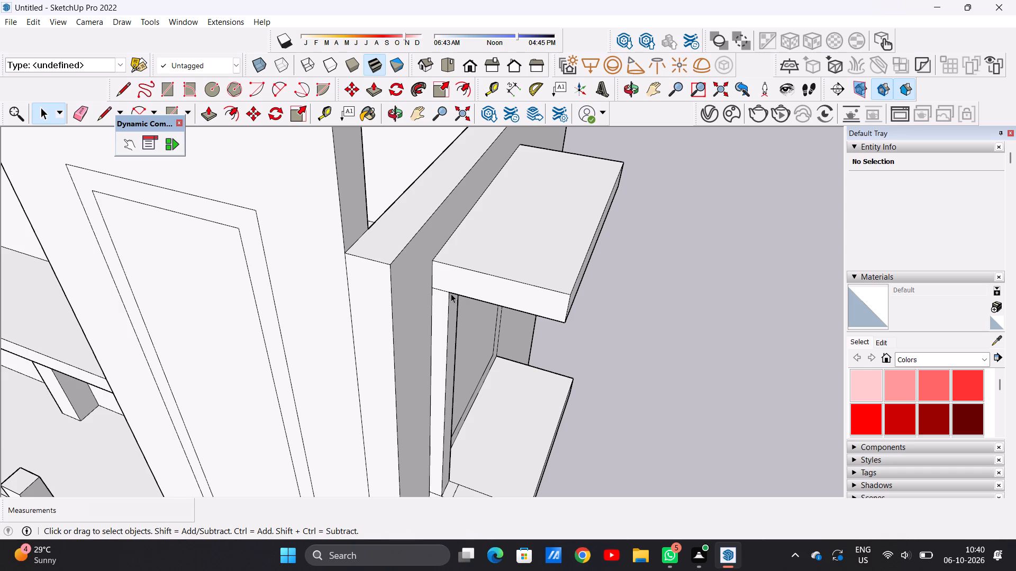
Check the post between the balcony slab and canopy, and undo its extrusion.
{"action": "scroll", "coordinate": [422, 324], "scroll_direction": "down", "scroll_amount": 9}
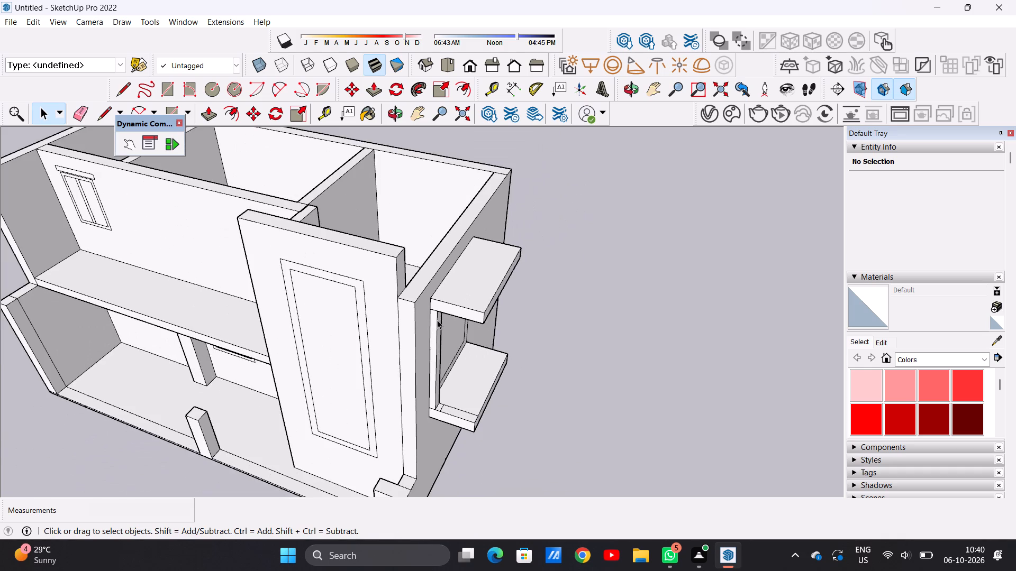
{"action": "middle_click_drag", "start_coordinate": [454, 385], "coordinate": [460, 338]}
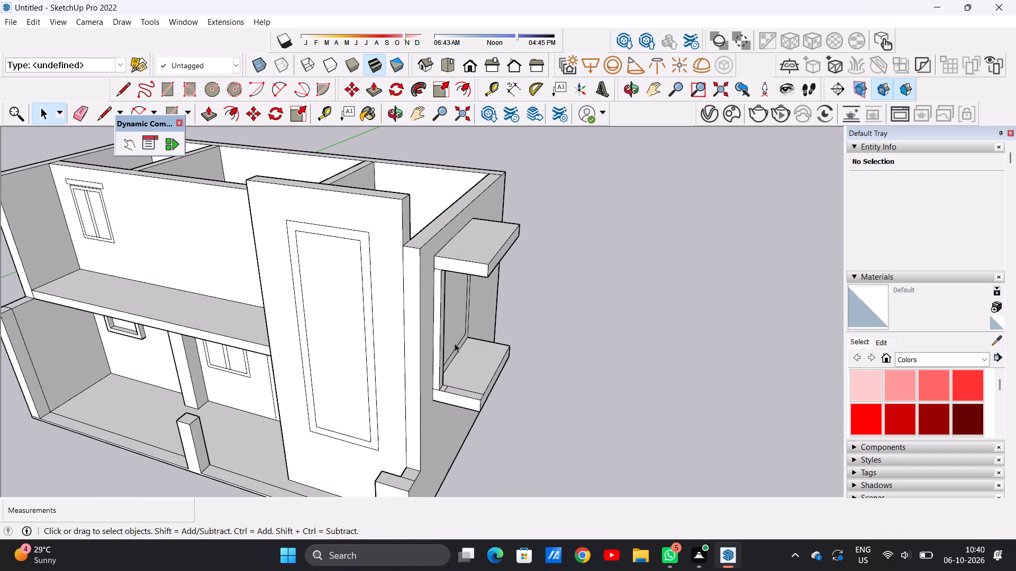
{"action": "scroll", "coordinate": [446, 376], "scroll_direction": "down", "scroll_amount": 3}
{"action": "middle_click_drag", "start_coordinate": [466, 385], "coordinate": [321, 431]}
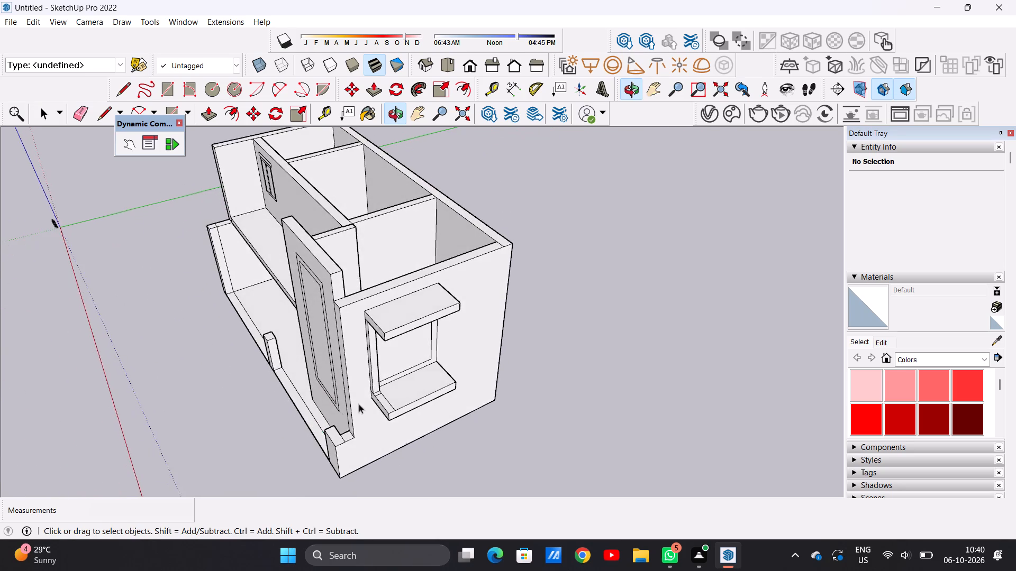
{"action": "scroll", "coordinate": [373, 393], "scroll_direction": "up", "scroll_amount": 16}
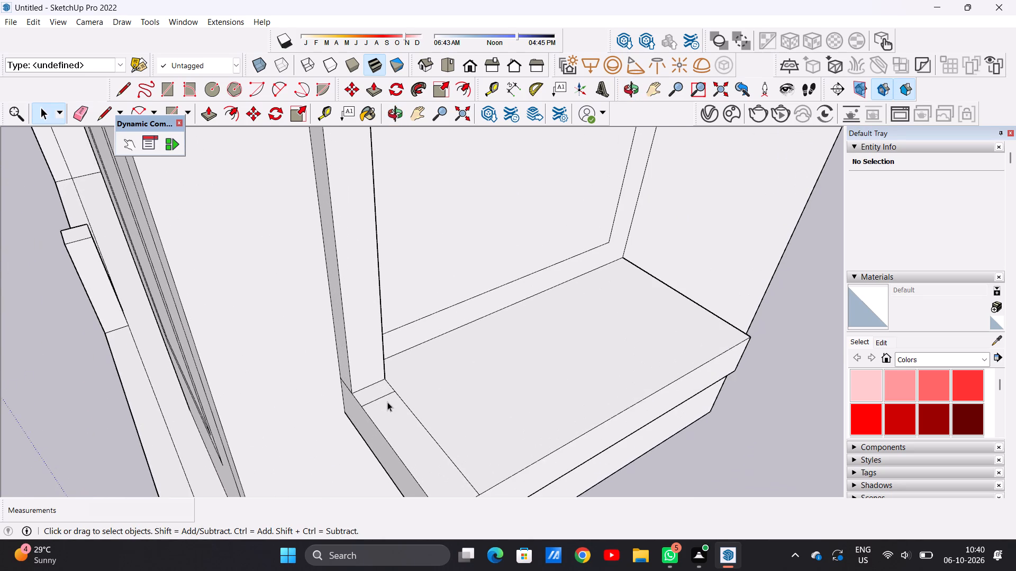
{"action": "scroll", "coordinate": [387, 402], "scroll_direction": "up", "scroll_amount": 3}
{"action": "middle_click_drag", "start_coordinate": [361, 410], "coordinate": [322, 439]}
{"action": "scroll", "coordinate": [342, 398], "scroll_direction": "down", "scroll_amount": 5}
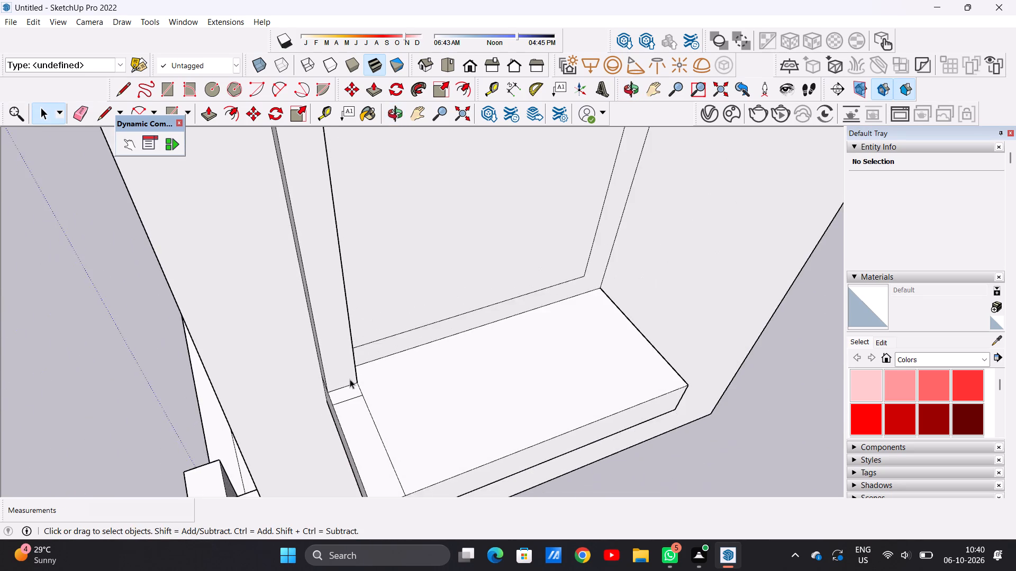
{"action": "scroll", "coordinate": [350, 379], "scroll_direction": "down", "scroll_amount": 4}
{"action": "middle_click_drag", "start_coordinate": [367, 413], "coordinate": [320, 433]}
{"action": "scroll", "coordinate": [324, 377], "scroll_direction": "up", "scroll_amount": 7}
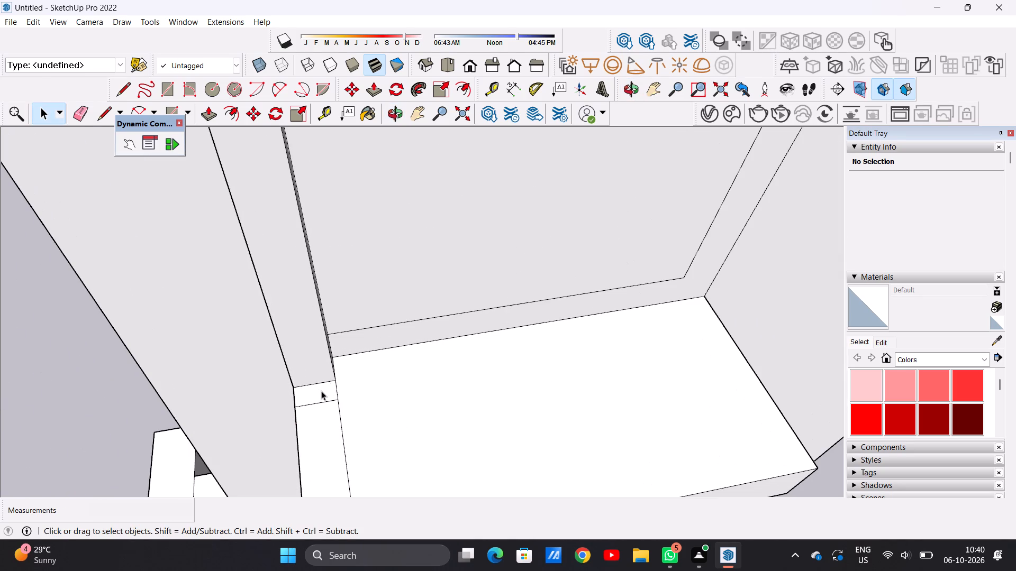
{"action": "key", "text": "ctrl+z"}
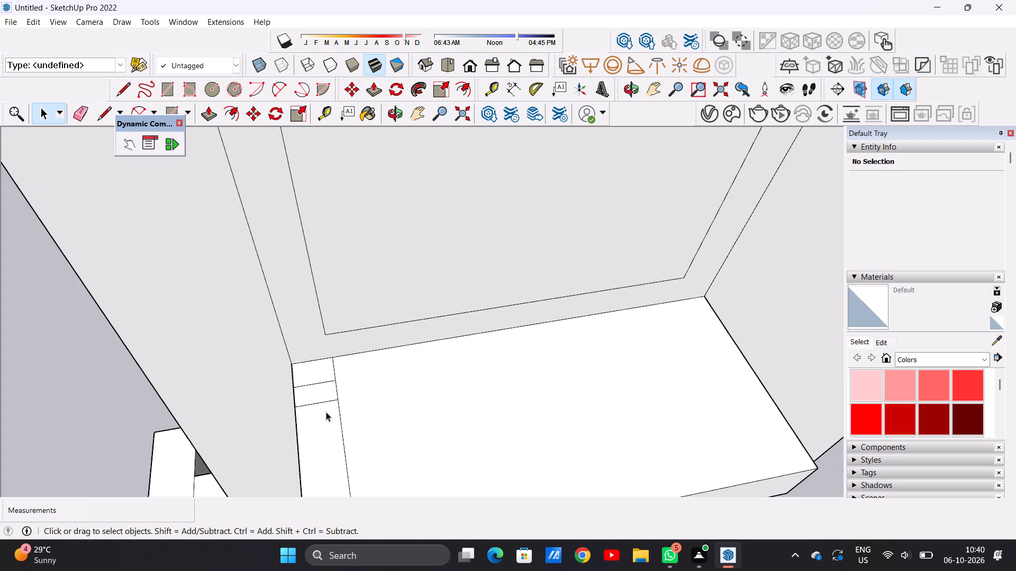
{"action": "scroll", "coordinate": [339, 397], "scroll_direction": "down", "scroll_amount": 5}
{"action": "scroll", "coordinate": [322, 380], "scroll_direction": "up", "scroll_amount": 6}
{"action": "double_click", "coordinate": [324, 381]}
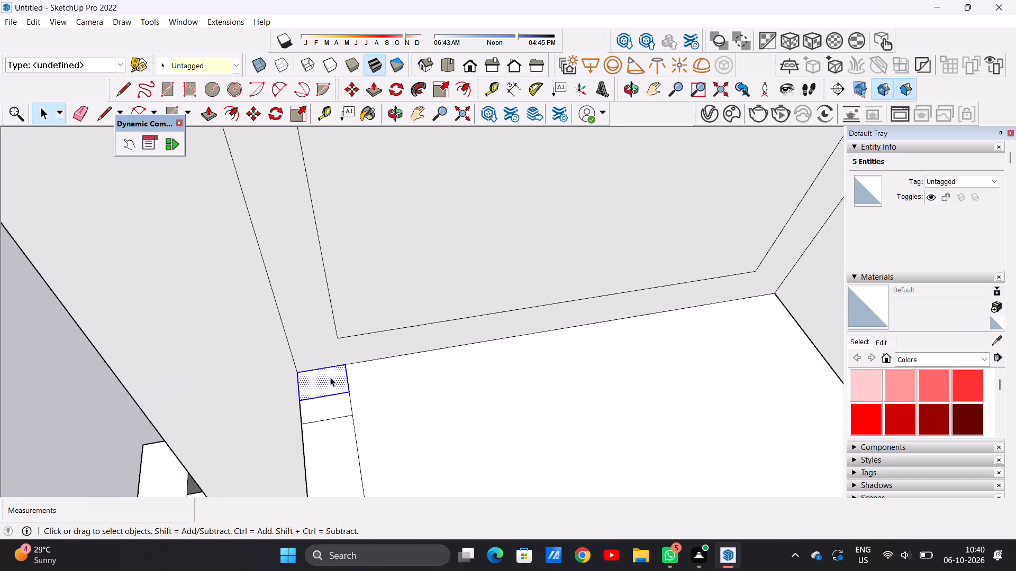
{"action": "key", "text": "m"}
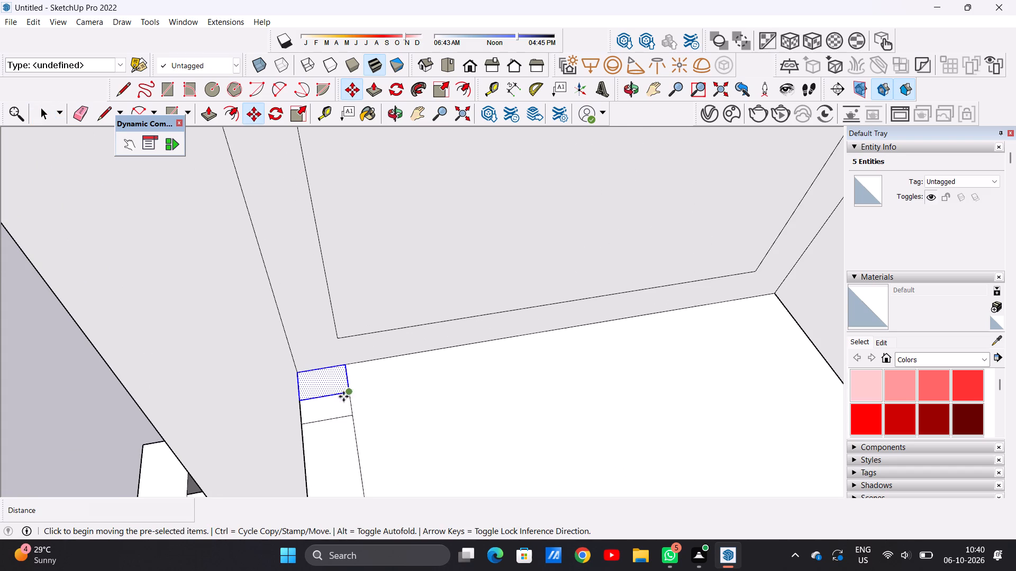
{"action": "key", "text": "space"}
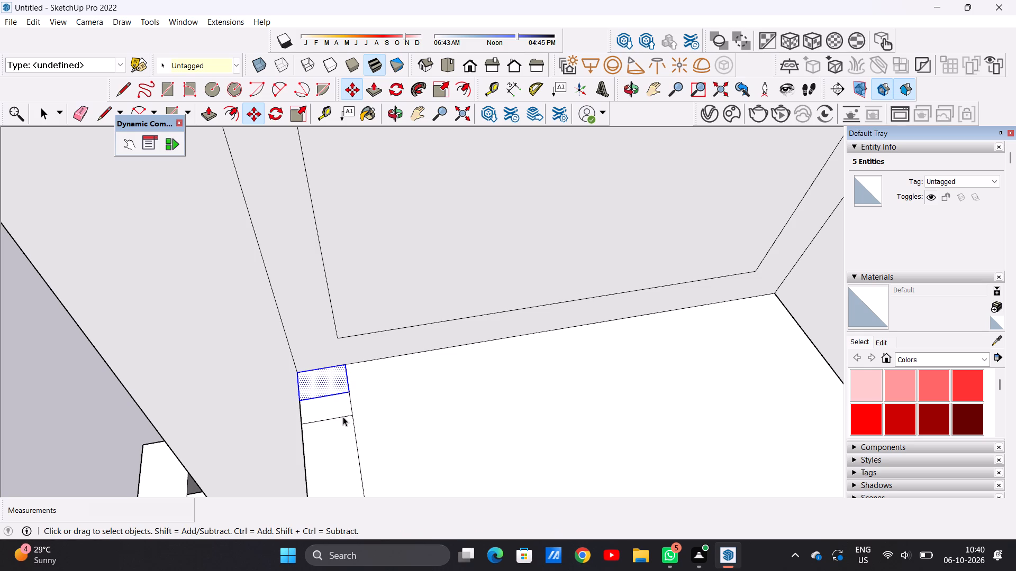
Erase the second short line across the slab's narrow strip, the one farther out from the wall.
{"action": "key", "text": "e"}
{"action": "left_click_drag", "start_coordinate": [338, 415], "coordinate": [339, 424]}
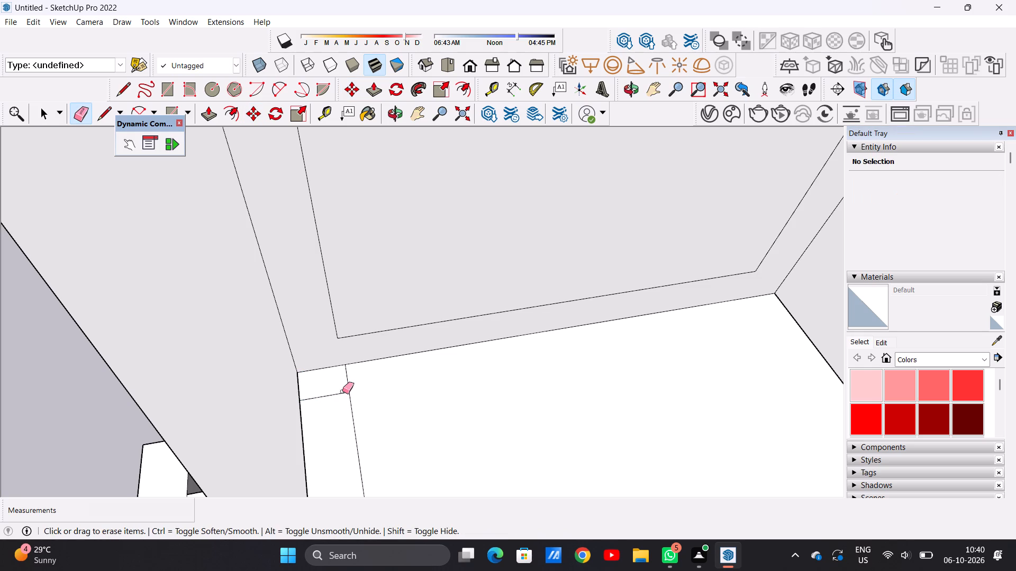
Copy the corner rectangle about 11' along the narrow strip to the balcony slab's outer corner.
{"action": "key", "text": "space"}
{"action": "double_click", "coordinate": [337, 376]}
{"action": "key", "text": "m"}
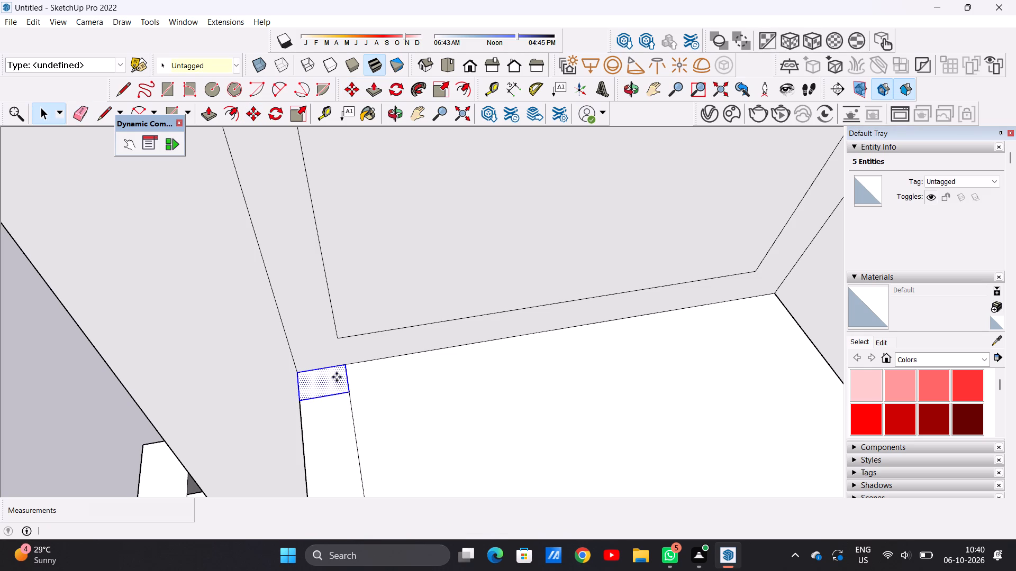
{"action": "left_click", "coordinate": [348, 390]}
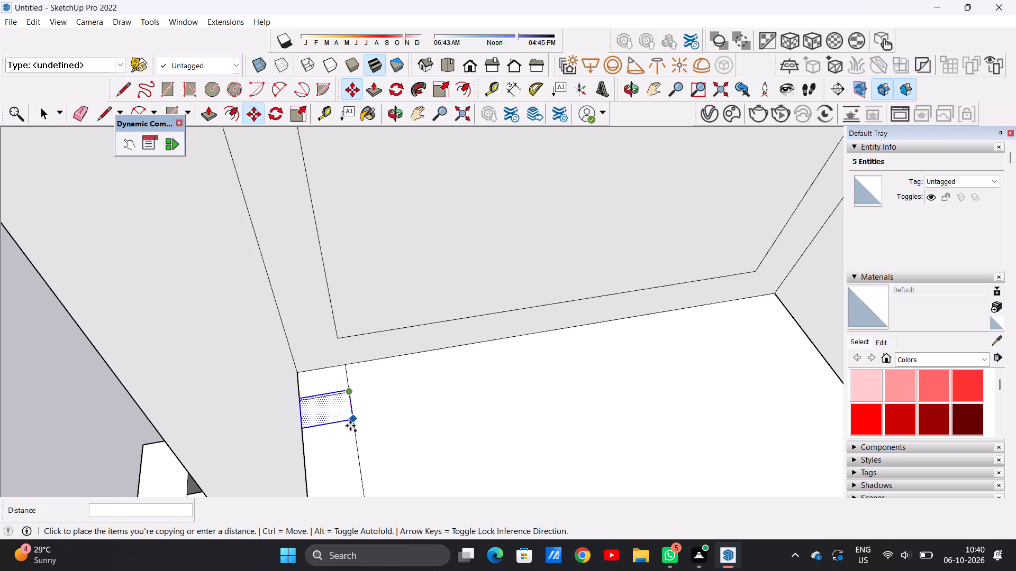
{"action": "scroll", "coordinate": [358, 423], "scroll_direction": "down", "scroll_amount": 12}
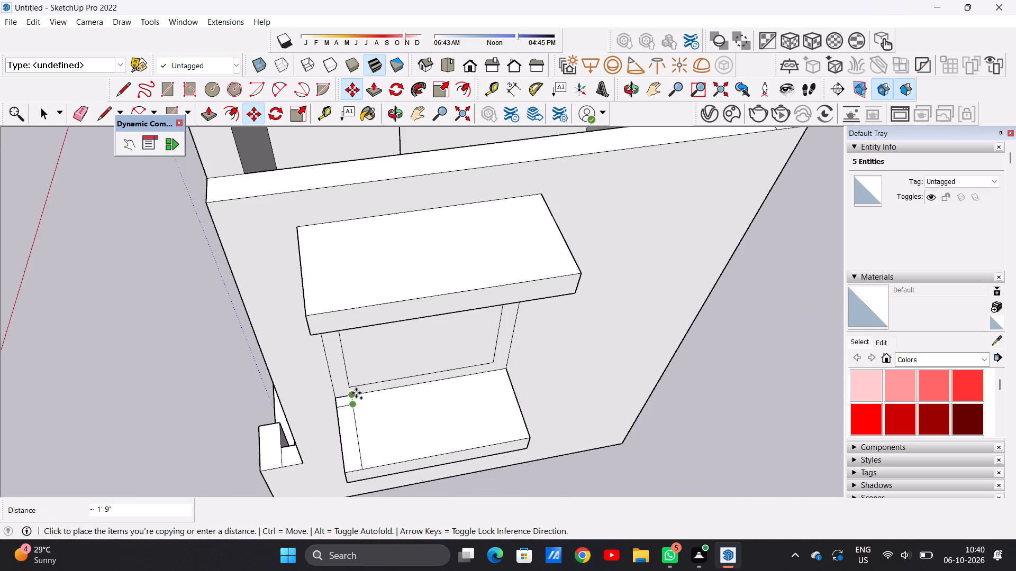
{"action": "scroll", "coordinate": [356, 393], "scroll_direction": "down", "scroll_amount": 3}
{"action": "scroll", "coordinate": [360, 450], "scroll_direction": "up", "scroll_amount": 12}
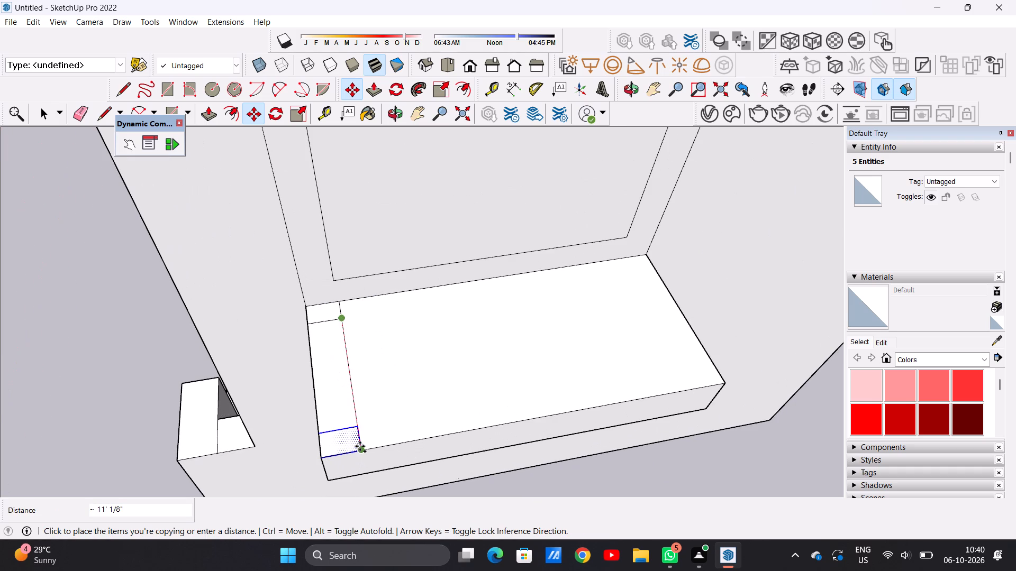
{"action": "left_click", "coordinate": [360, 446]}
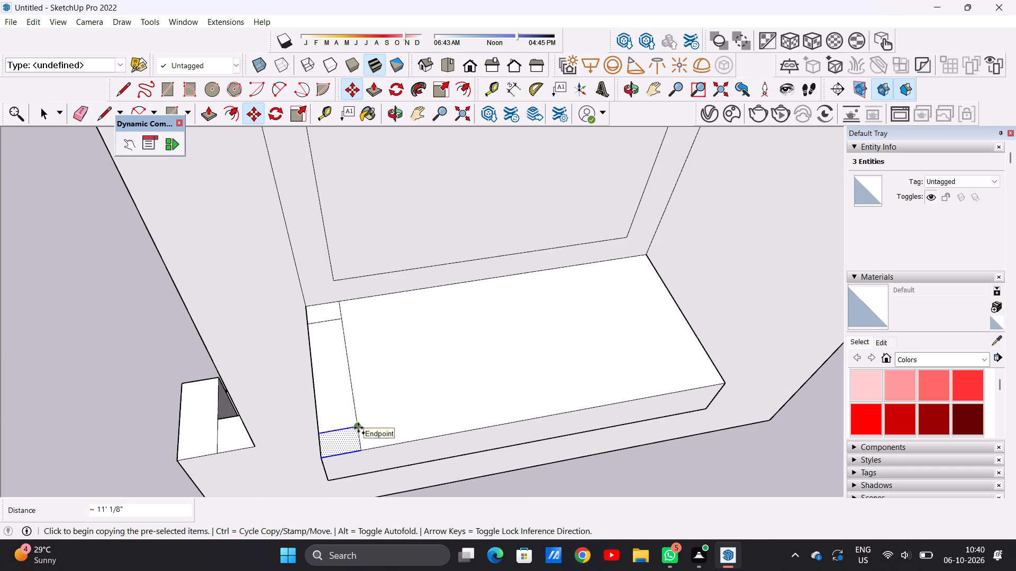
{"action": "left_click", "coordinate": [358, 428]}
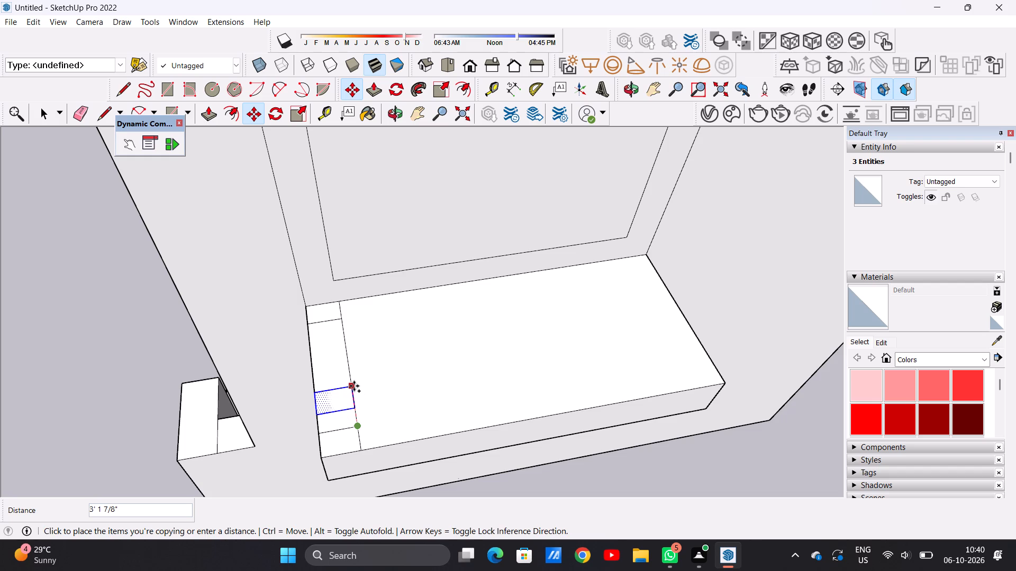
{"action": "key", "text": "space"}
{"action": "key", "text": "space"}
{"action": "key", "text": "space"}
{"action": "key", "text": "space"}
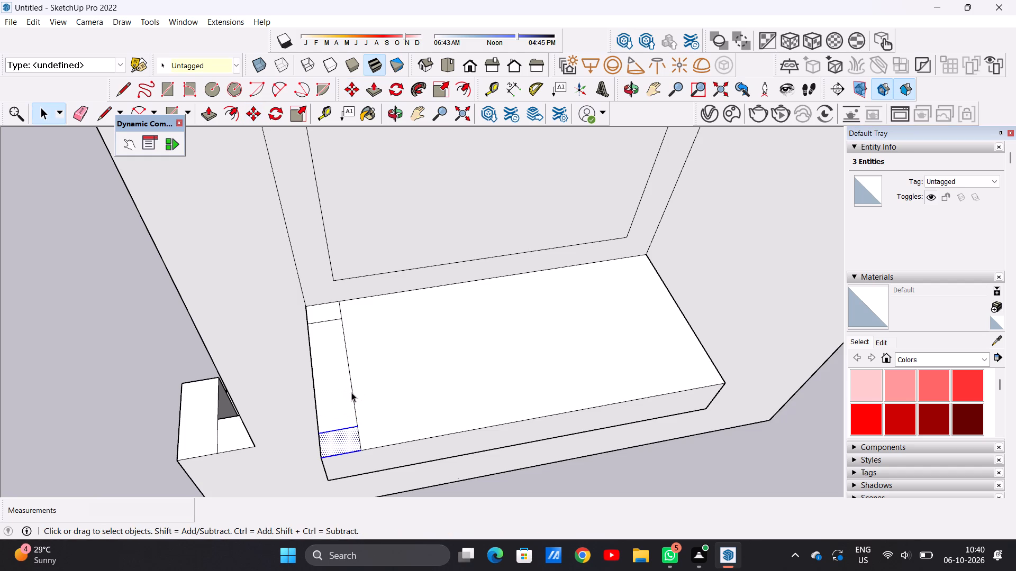
Undo the copied rectangle, the line erasure and both short cross lines on the balcony slab's narrow strip.
{"action": "key", "text": "ctrl+z"}
{"action": "key", "text": "ctrl+z"}
{"action": "key", "text": "z"}
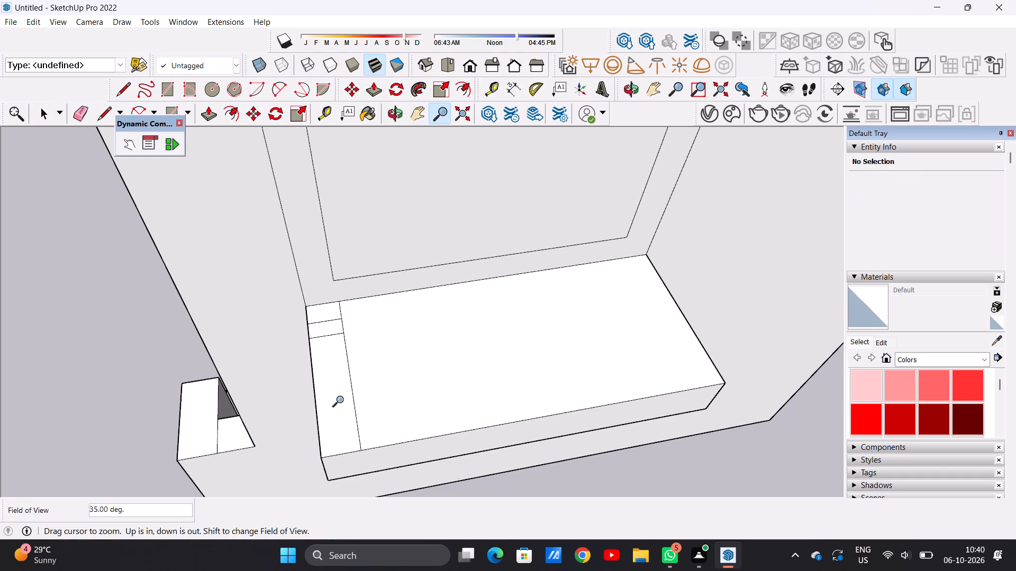
{"action": "key", "text": "ctrl+z"}
{"action": "key", "text": "ctrl+z"}
{"action": "scroll", "coordinate": [342, 400], "scroll_direction": "down", "scroll_amount": 7}
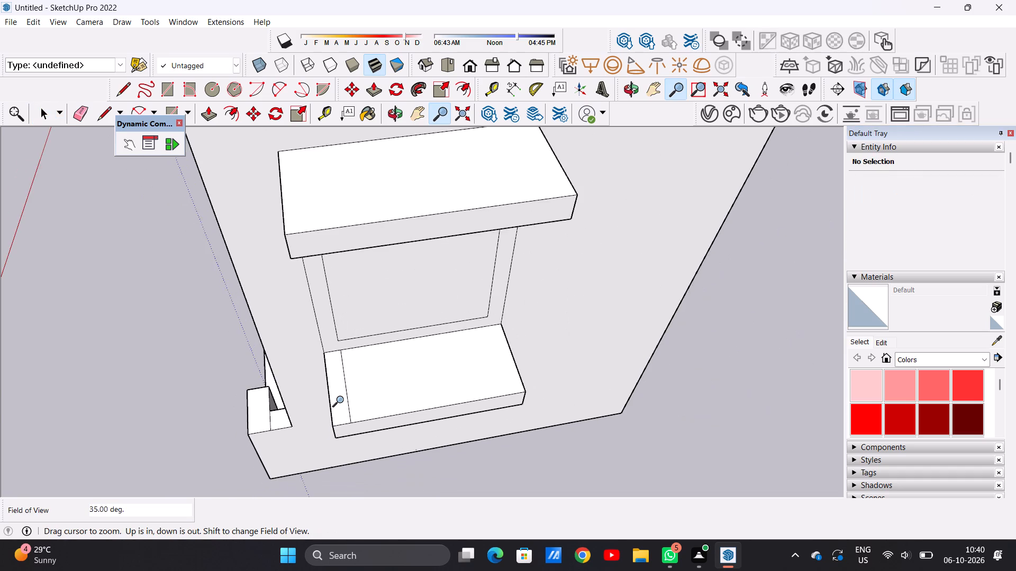
{"action": "scroll", "coordinate": [342, 400], "scroll_direction": "down", "scroll_amount": 4}
{"action": "key", "text": "space"}
Erase the line across the balcony slab's depth that marks off the narrow strip near the front end.
{"action": "scroll", "coordinate": [394, 402], "scroll_direction": "up", "scroll_amount": 2}
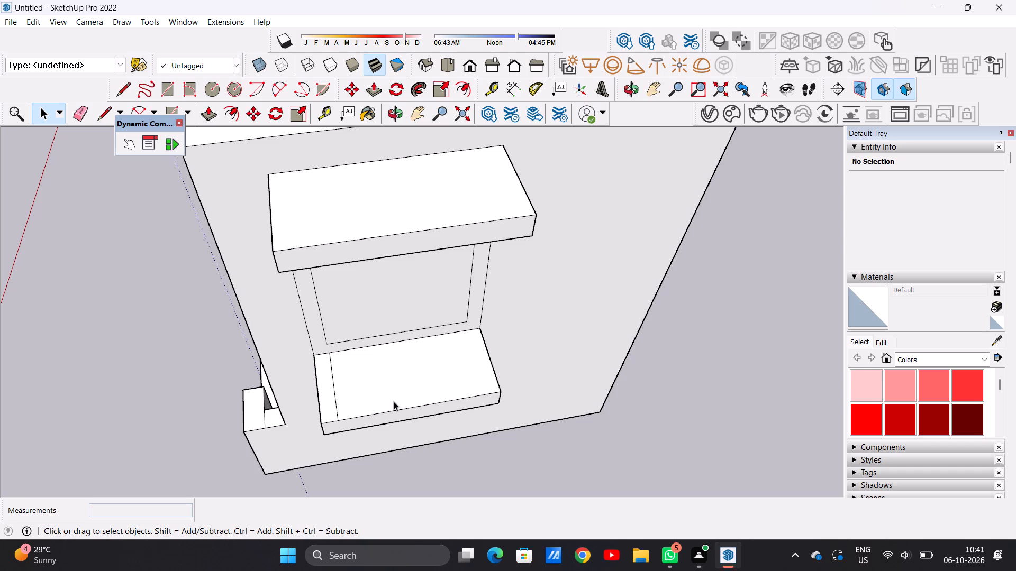
{"action": "scroll", "coordinate": [393, 403], "scroll_direction": "up", "scroll_amount": 1}
{"action": "scroll", "coordinate": [331, 386], "scroll_direction": "up", "scroll_amount": 4}
{"action": "key", "text": "e"}
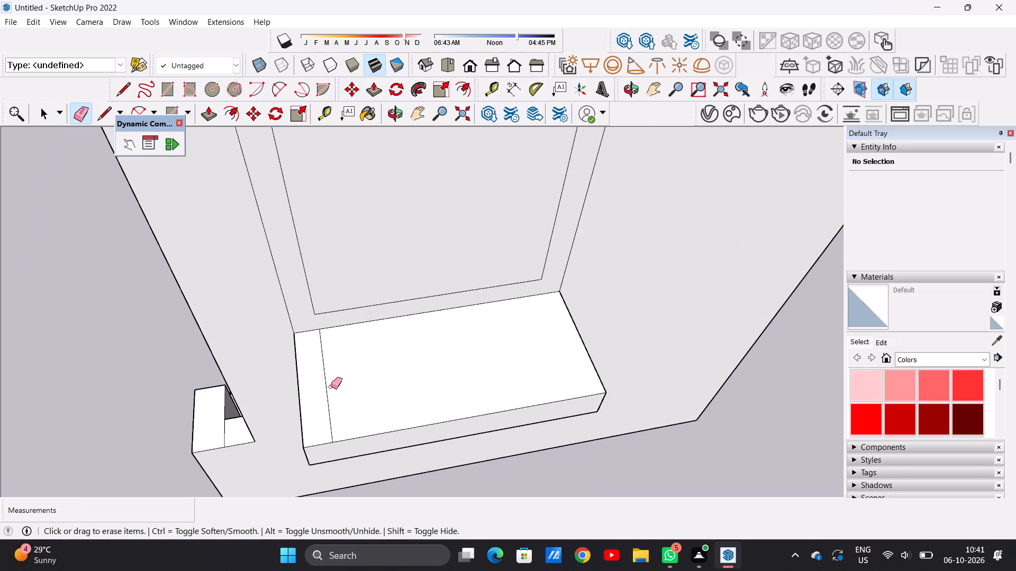
{"action": "left_click", "coordinate": [326, 390]}
Draw a three-sided inset outline on the balcony slab's top, about 11' out from the wall, 24'5" along and back to the wall.
{"action": "key", "text": "l"}
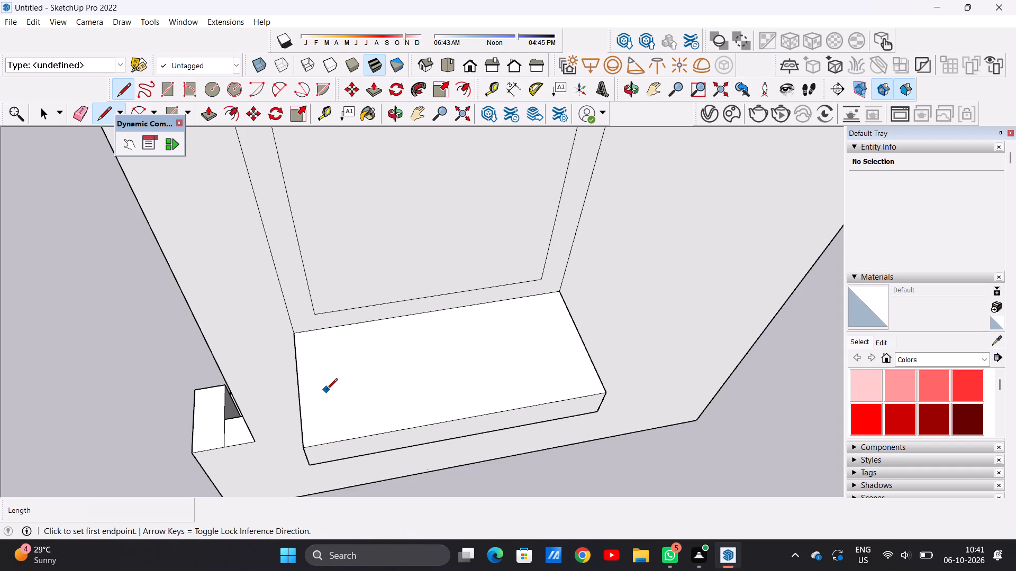
{"action": "left_click", "coordinate": [311, 331]}
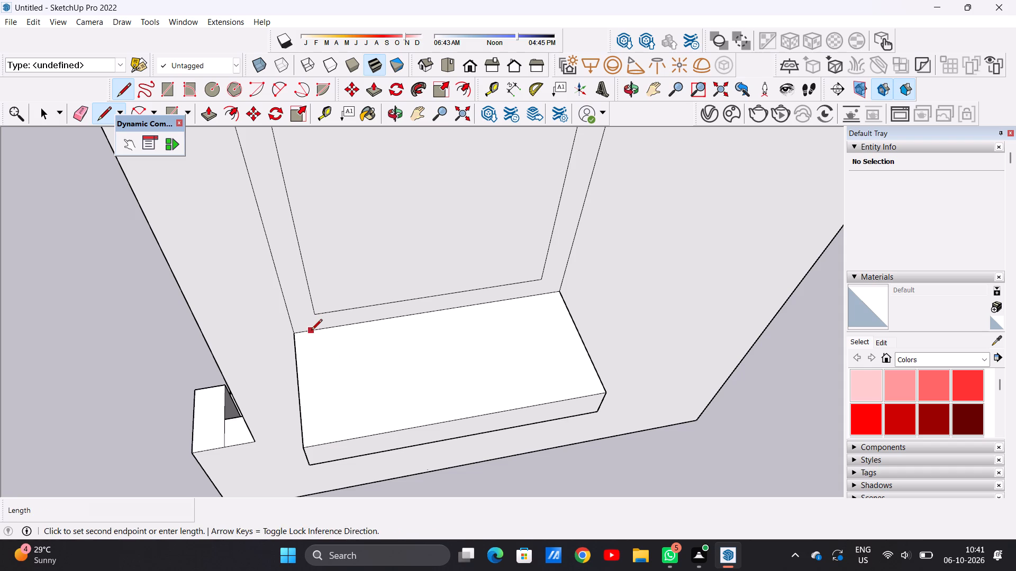
{"action": "left_click", "coordinate": [322, 428]}
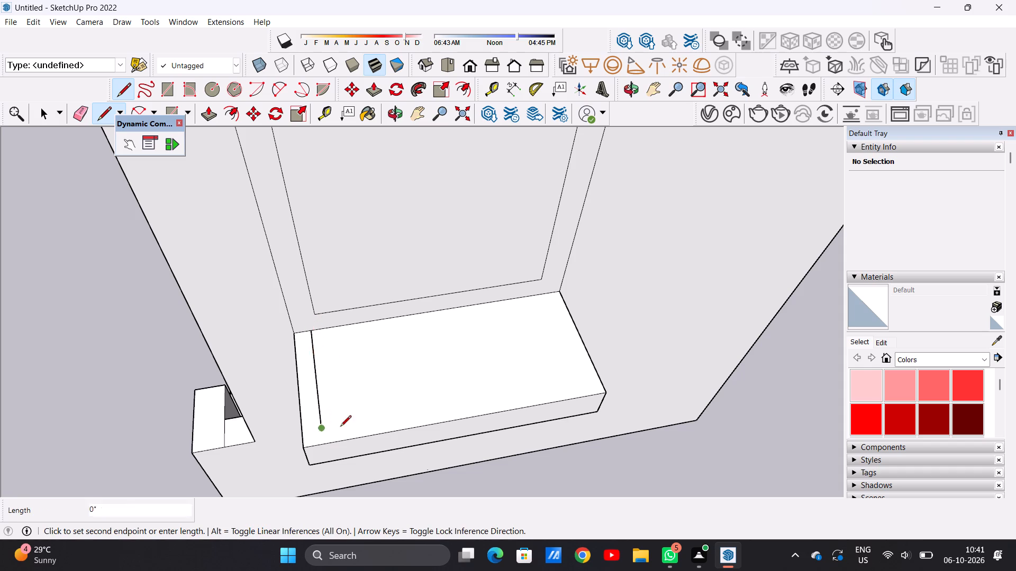
{"action": "left_click", "coordinate": [580, 383]}
{"action": "left_click", "coordinate": [545, 296]}
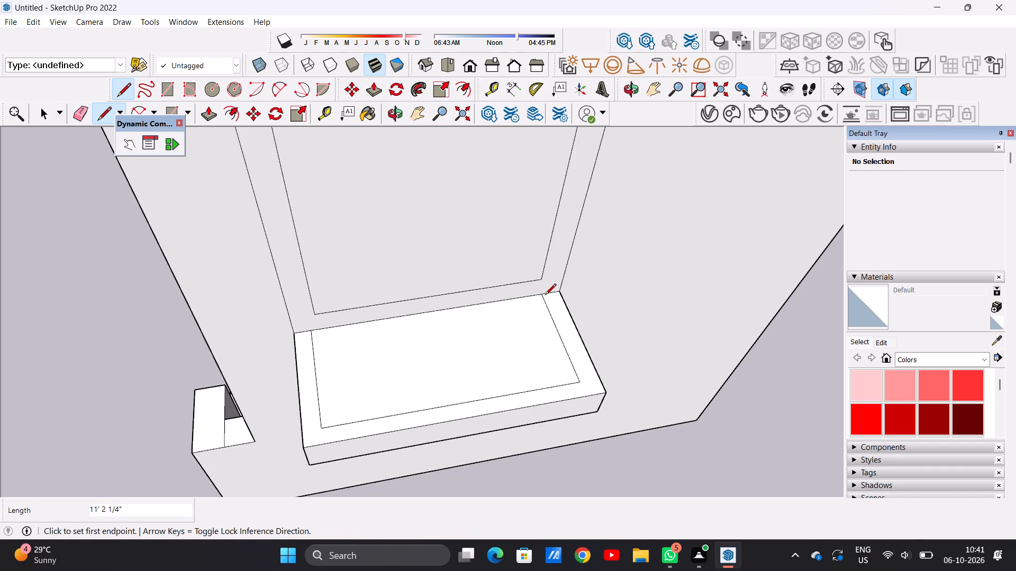
{"action": "key", "text": "space"}
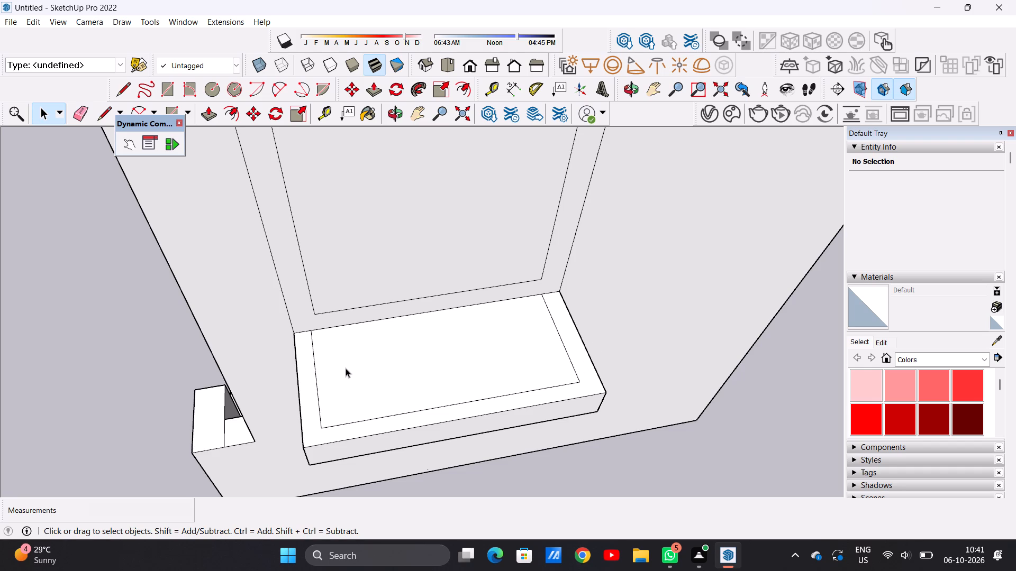
Draw a rectangle about 2'10" by 2' inside the inset outline's corner at the wall, on the slab's front end.
{"action": "scroll", "coordinate": [330, 335], "scroll_direction": "up", "scroll_amount": 2}
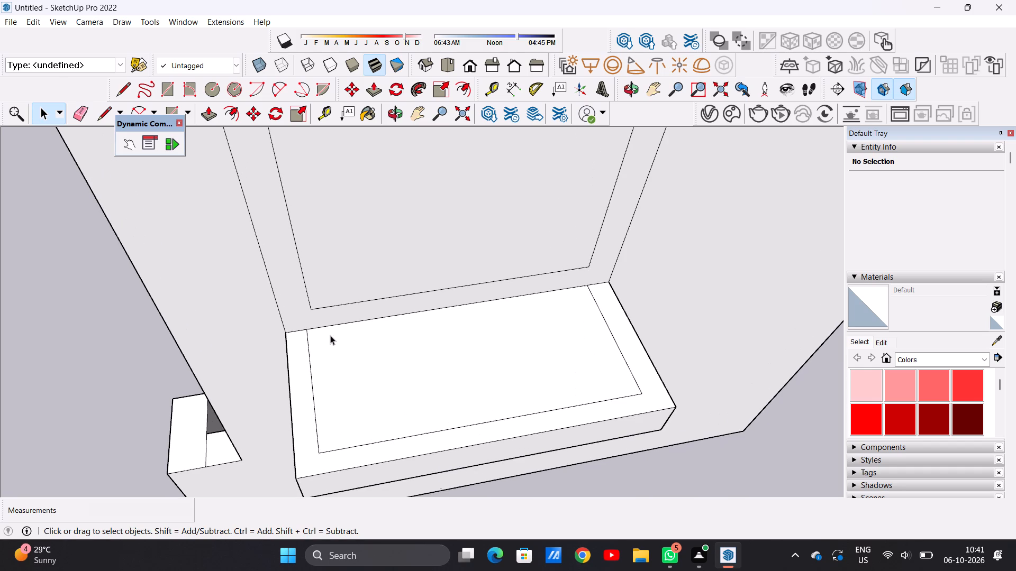
{"action": "key", "text": "r"}
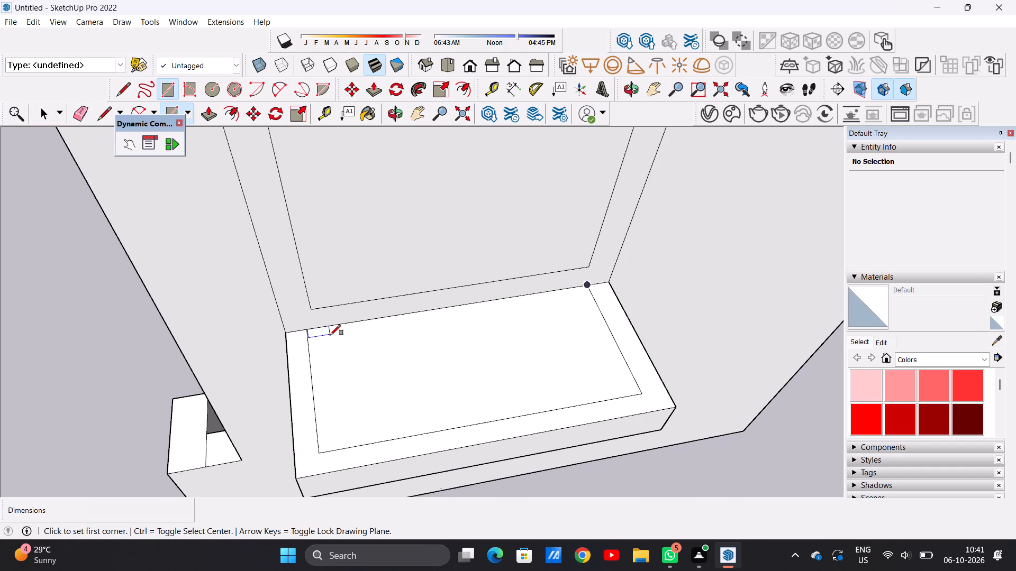
{"action": "left_click", "coordinate": [307, 326]}
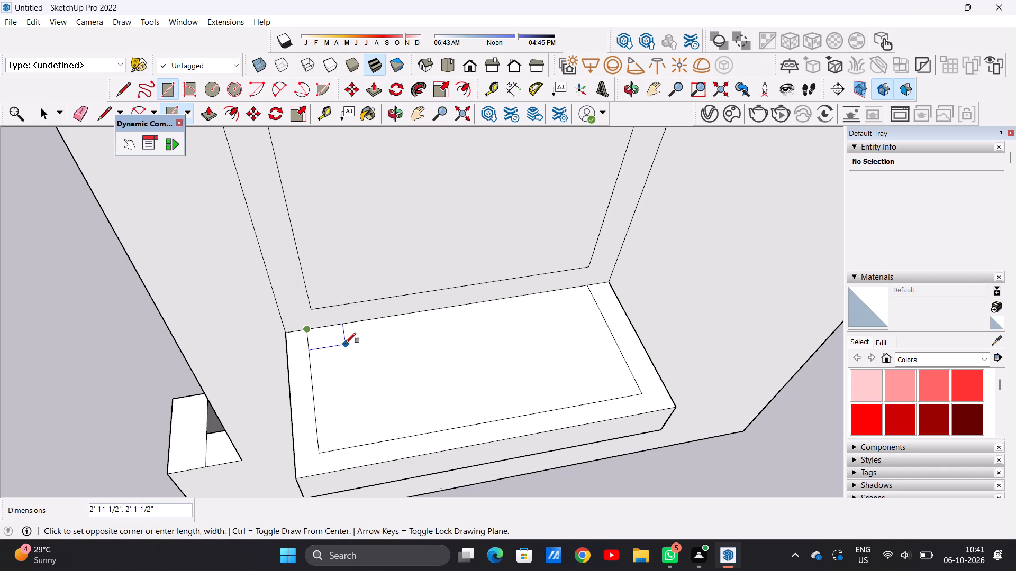
{"action": "left_click", "coordinate": [344, 343]}
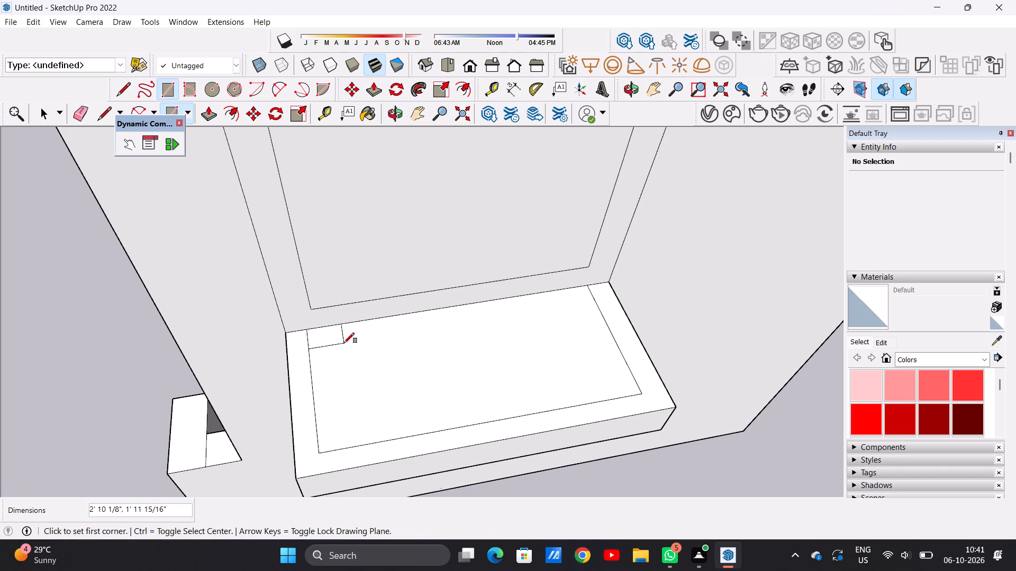
{"action": "key", "text": "space"}
Copy the small rectangle about 9'2" to the inset outline's outer corner, adding two further copies between, offset about 2'8" and 3'4" back toward the wall.
{"action": "double_click", "coordinate": [331, 338]}
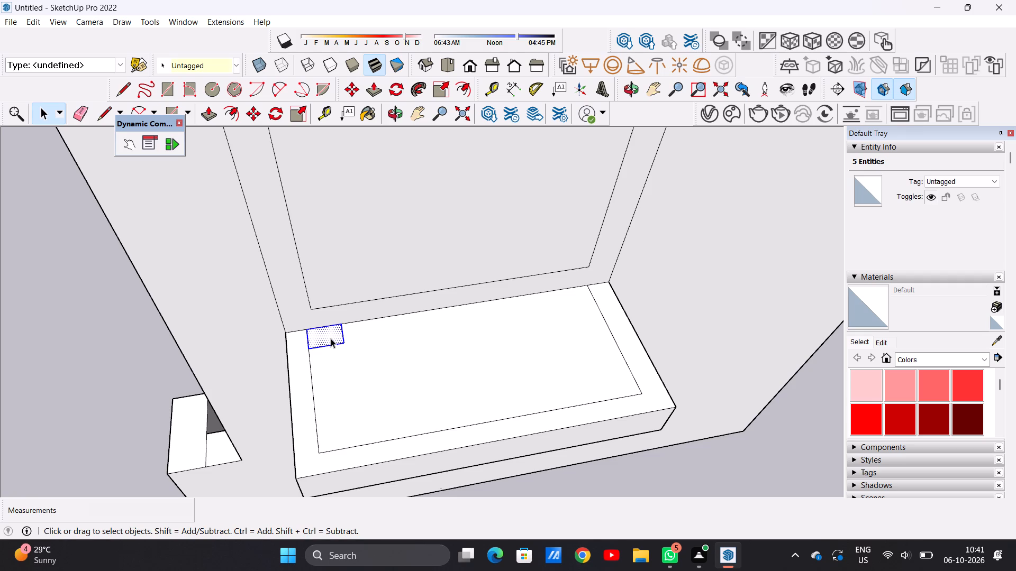
{"action": "key", "text": "m"}
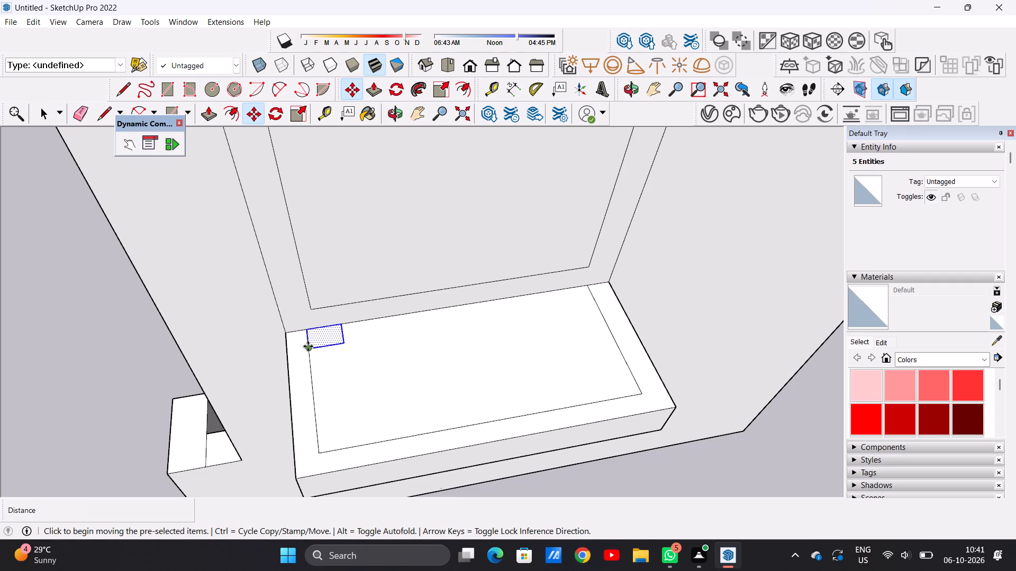
{"action": "left_click", "coordinate": [308, 346]}
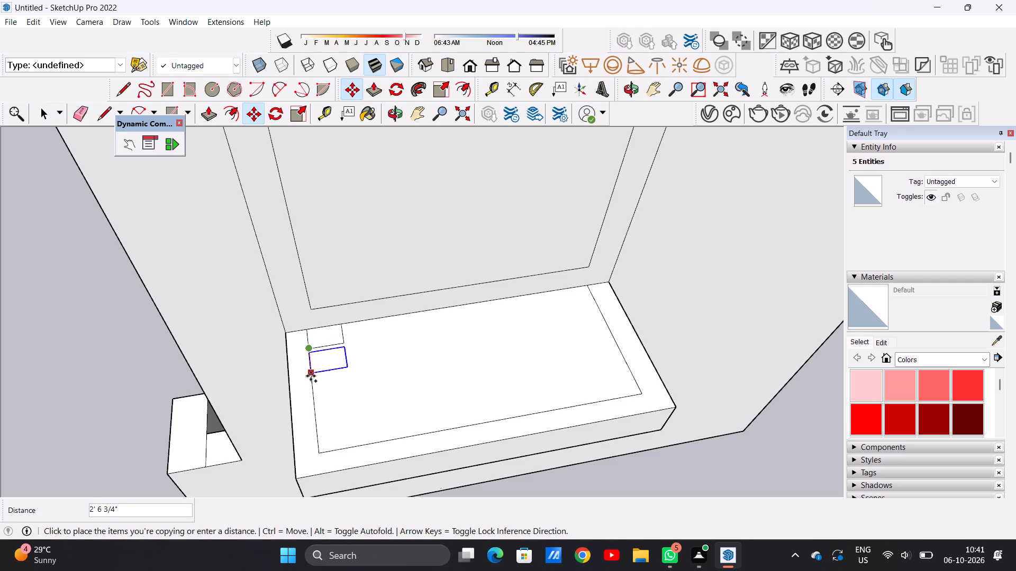
{"action": "left_click", "coordinate": [319, 453]}
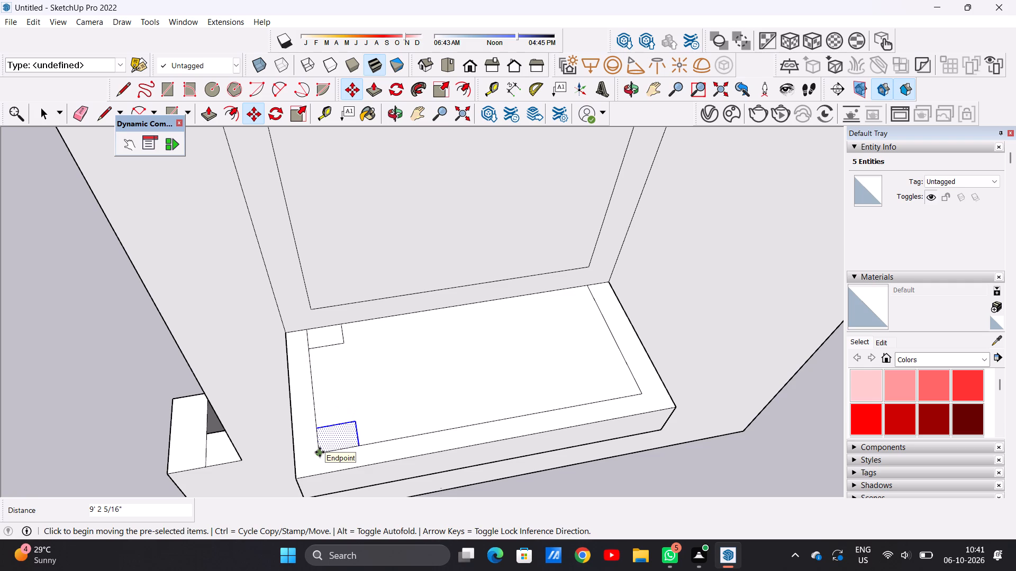
{"action": "left_click", "coordinate": [320, 452]}
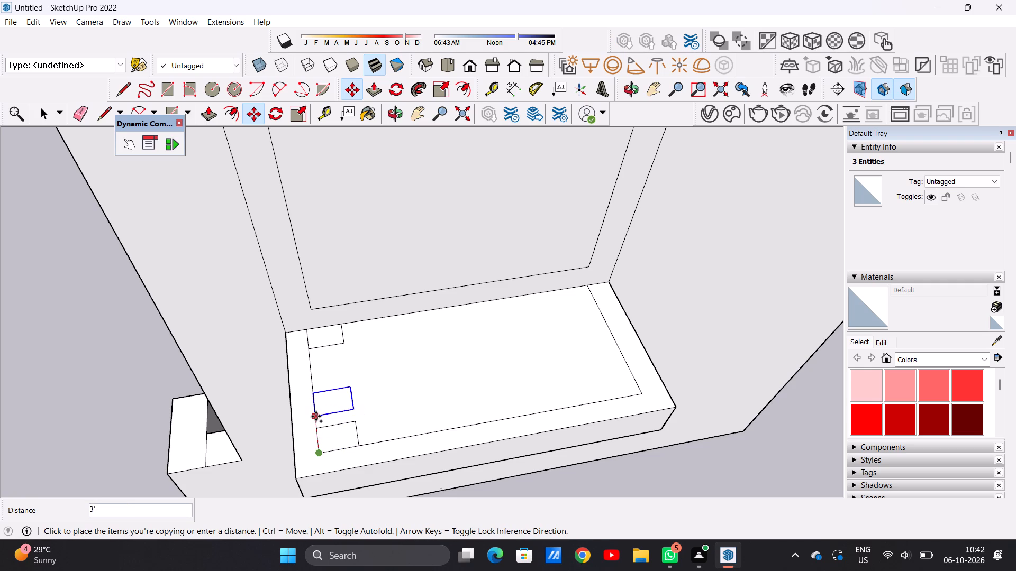
{"action": "left_click", "coordinate": [315, 420]}
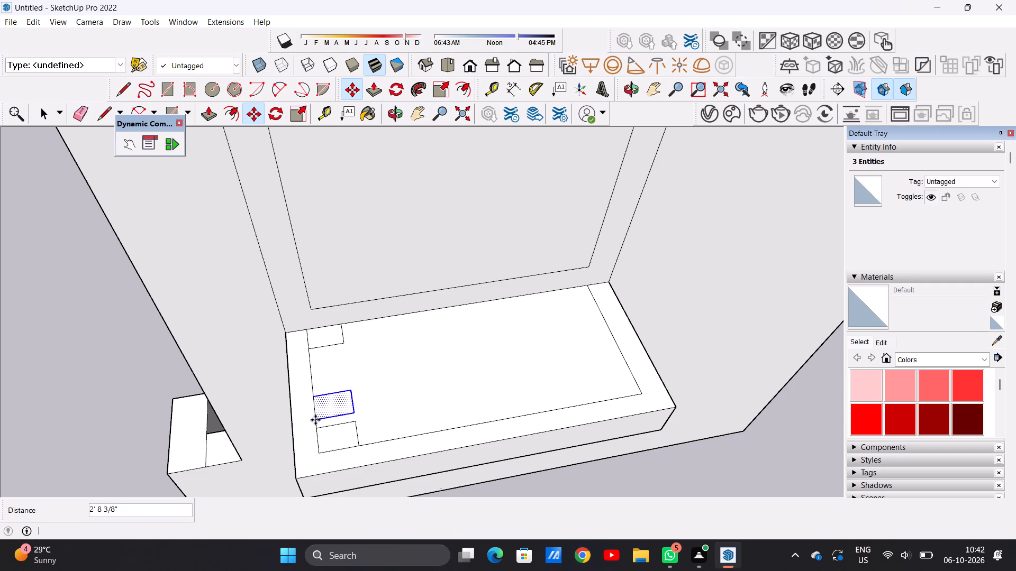
{"action": "left_click", "coordinate": [315, 420]}
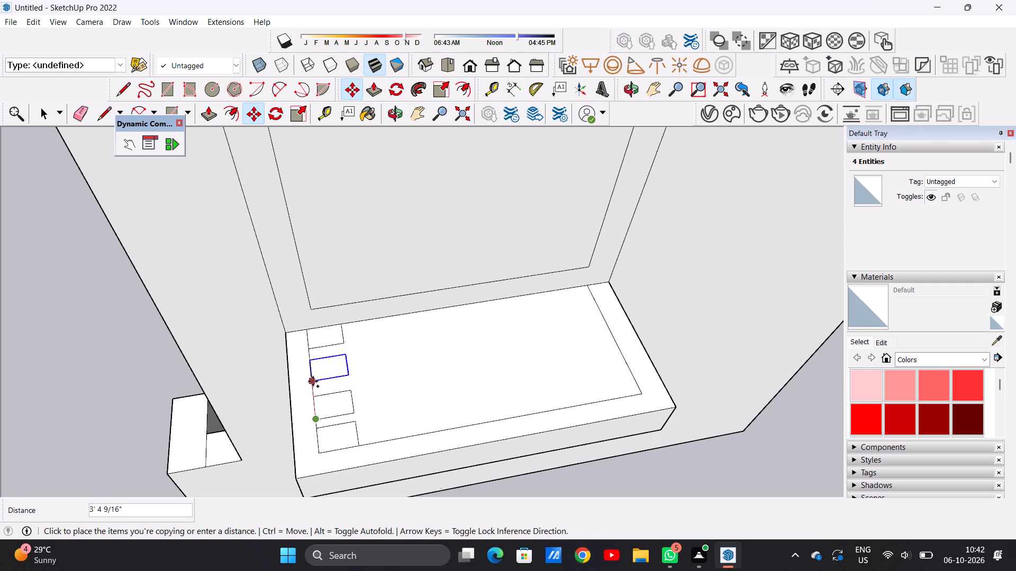
{"action": "left_click", "coordinate": [313, 381]}
{"action": "key", "text": "space"}
{"action": "scroll", "coordinate": [371, 413], "scroll_direction": "down", "scroll_amount": 2}
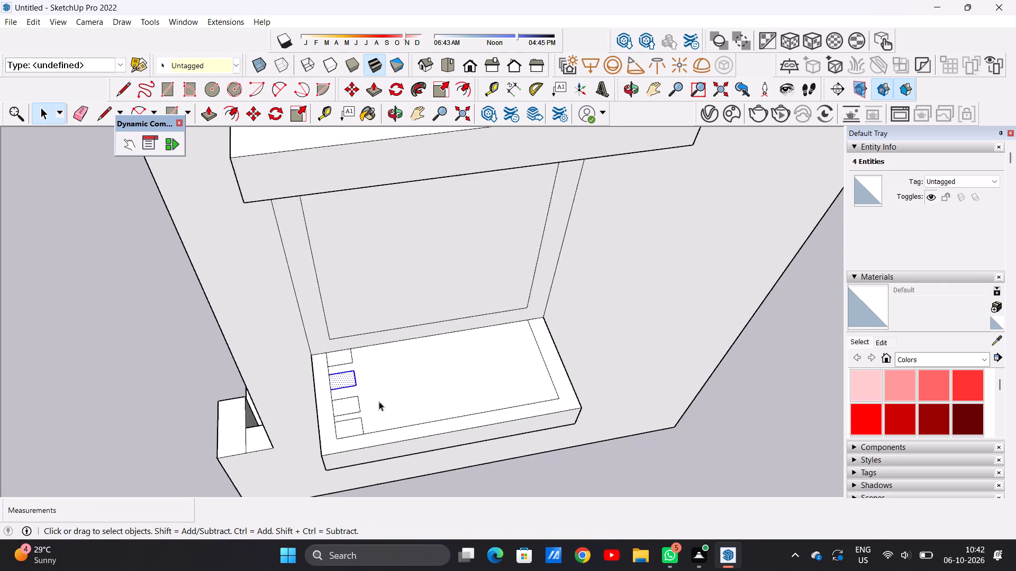
{"action": "scroll", "coordinate": [379, 401], "scroll_direction": "down", "scroll_amount": 8}
{"action": "left_click", "coordinate": [496, 451]}
Push/Pull the rectangle nearest the wall up about 33'7" to the canopy's underside to form the first post.
{"action": "scroll", "coordinate": [424, 359], "scroll_direction": "down", "scroll_amount": 4}
{"action": "middle_click_drag", "start_coordinate": [391, 405], "coordinate": [389, 375]}
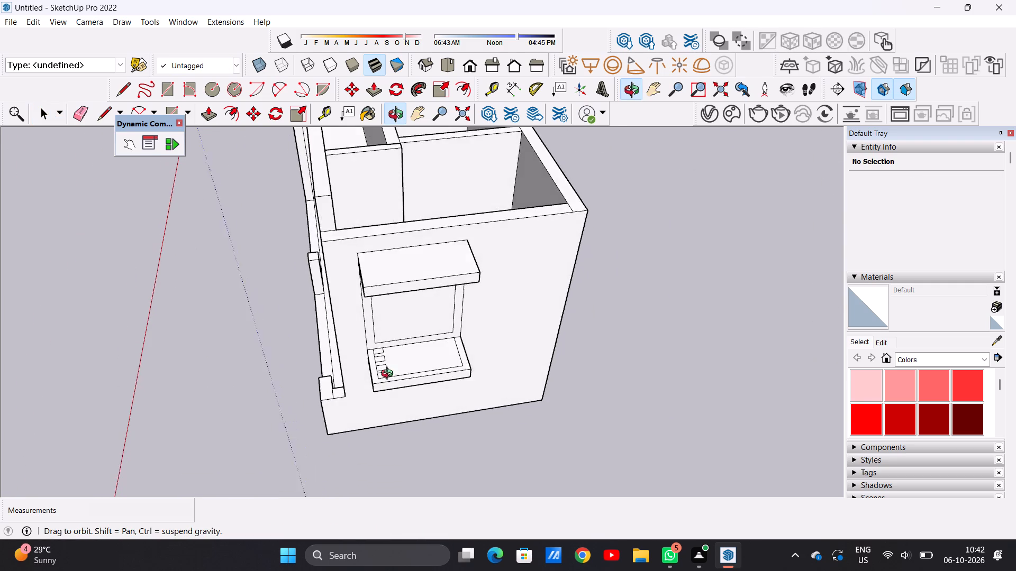
{"action": "middle_click_drag", "start_coordinate": [389, 375], "coordinate": [389, 369]}
{"action": "scroll", "coordinate": [379, 381], "scroll_direction": "down", "scroll_amount": 5}
{"action": "middle_click_drag", "start_coordinate": [373, 378], "coordinate": [448, 325]}
{"action": "scroll", "coordinate": [442, 313], "scroll_direction": "up", "scroll_amount": 6}
{"action": "middle_click_drag", "start_coordinate": [427, 348], "coordinate": [423, 332]}
{"action": "scroll", "coordinate": [415, 339], "scroll_direction": "up", "scroll_amount": 2}
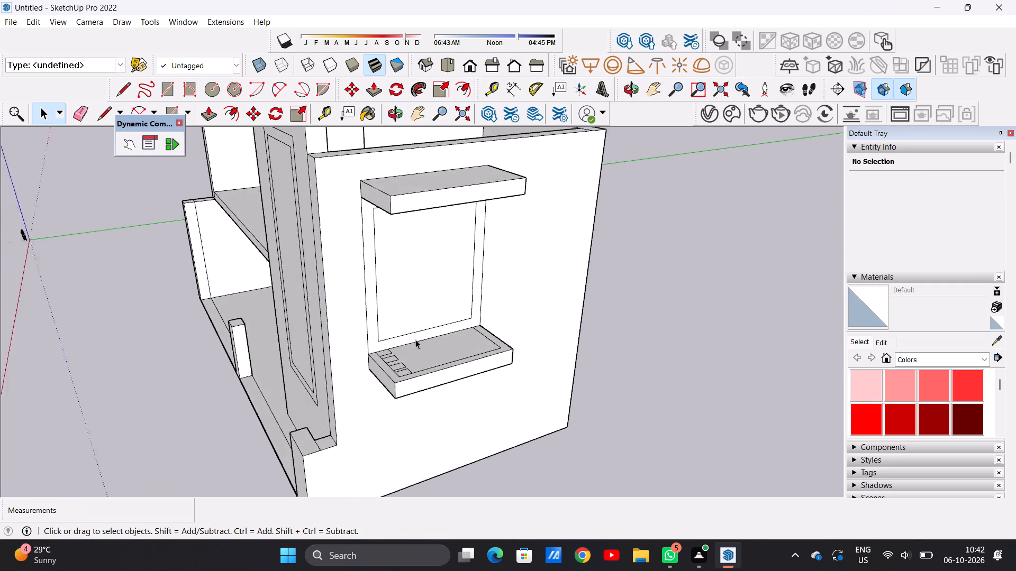
{"action": "scroll", "coordinate": [415, 339], "scroll_direction": "up", "scroll_amount": 1}
{"action": "key", "text": "p"}
{"action": "middle_click_drag", "start_coordinate": [380, 343], "coordinate": [384, 388]}
{"action": "scroll", "coordinate": [384, 388], "scroll_direction": "up", "scroll_amount": 6}
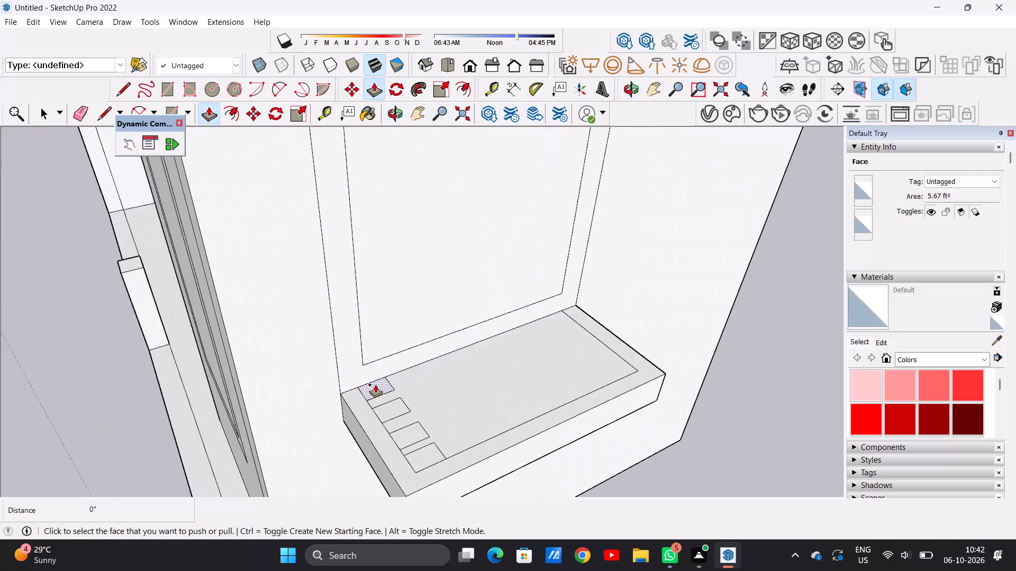
{"action": "left_click", "coordinate": [375, 384]}
{"action": "scroll", "coordinate": [390, 333], "scroll_direction": "down", "scroll_amount": 12}
{"action": "scroll", "coordinate": [385, 265], "scroll_direction": "up", "scroll_amount": 6}
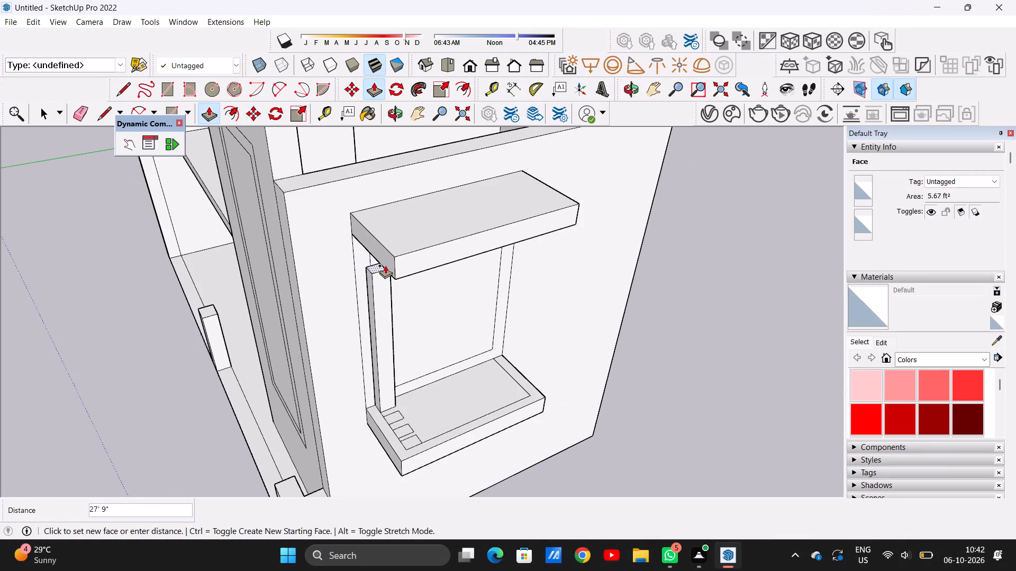
{"action": "middle_click_drag", "start_coordinate": [369, 283], "coordinate": [417, 264]}
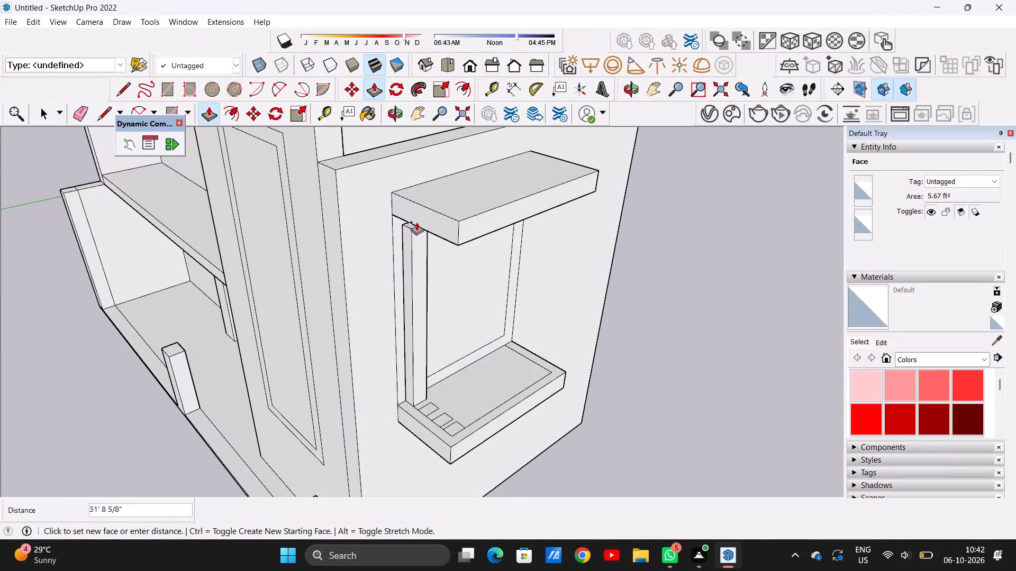
{"action": "middle_click_drag", "start_coordinate": [404, 233], "coordinate": [468, 224]}
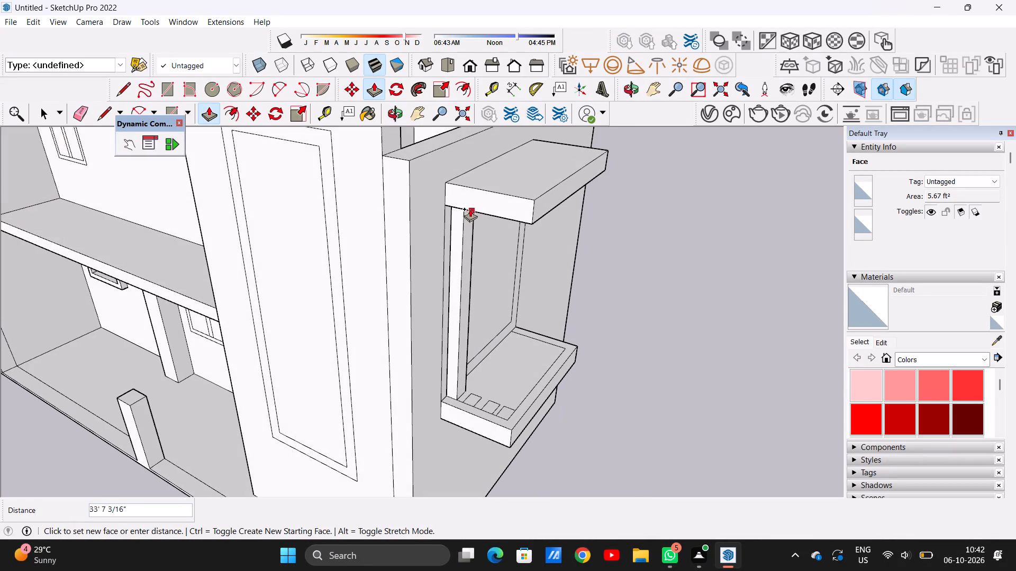
{"action": "left_click", "coordinate": [466, 210]}
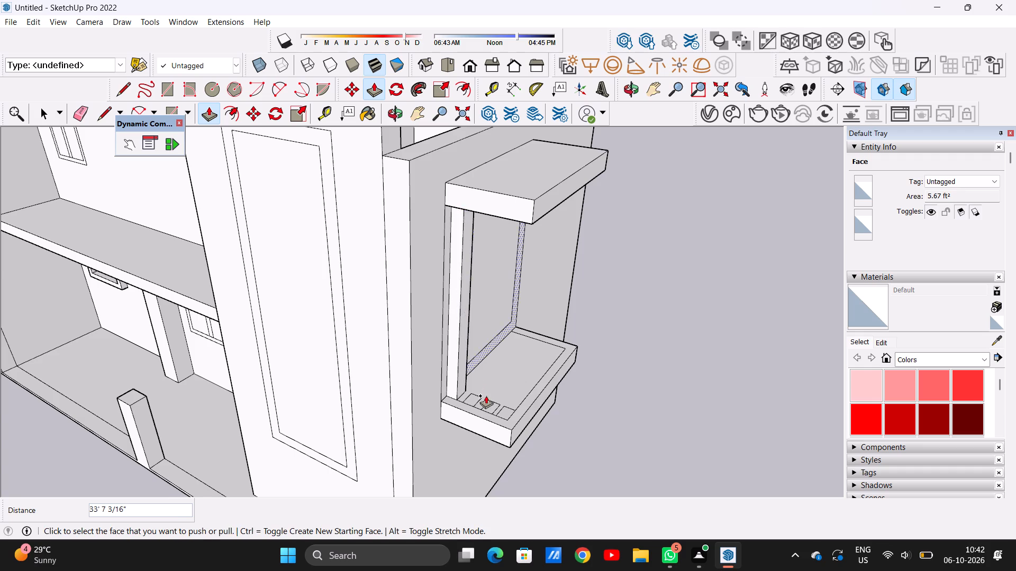
Push/Pull the second rectangle from the wall up about 33'7" to the underside of the canopy.
{"action": "scroll", "coordinate": [481, 391], "scroll_direction": "up", "scroll_amount": 9}
{"action": "left_click", "coordinate": [465, 407]}
{"action": "scroll", "coordinate": [468, 331], "scroll_direction": "down", "scroll_amount": 11}
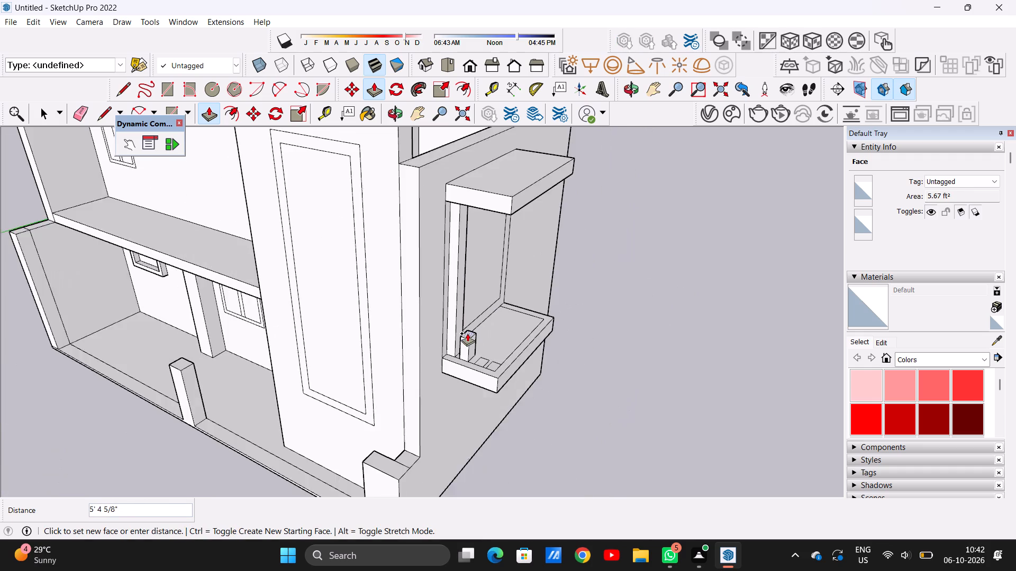
{"action": "scroll", "coordinate": [467, 333], "scroll_direction": "down", "scroll_amount": 7}
{"action": "scroll", "coordinate": [471, 259], "scroll_direction": "up", "scroll_amount": 14}
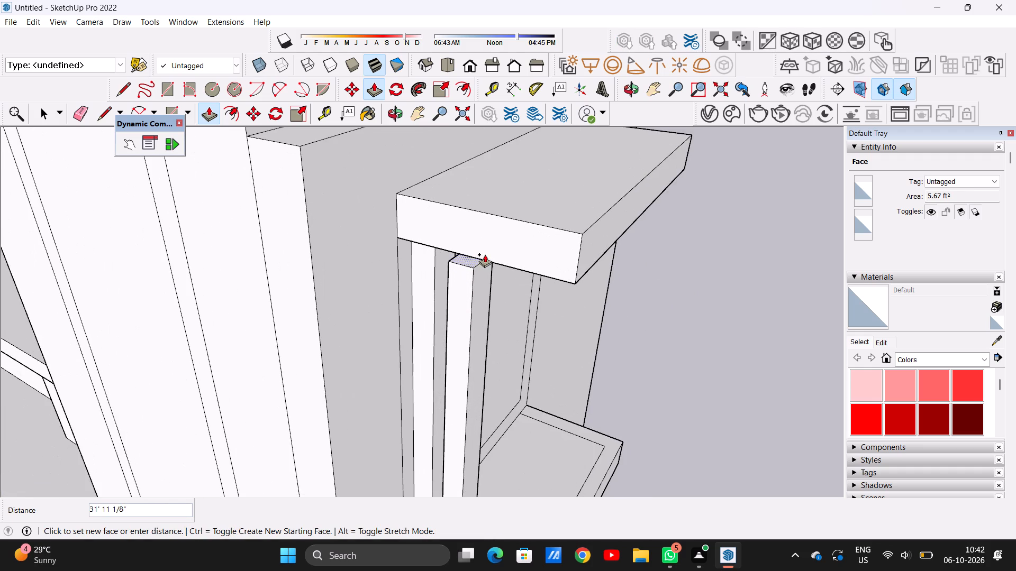
{"action": "left_click", "coordinate": [452, 252]}
Push/Pull the third rectangle from the wall up about 33'7" to the underside of the canopy.
{"action": "scroll", "coordinate": [442, 286], "scroll_direction": "down", "scroll_amount": 8}
{"action": "scroll", "coordinate": [465, 426], "scroll_direction": "up", "scroll_amount": 12}
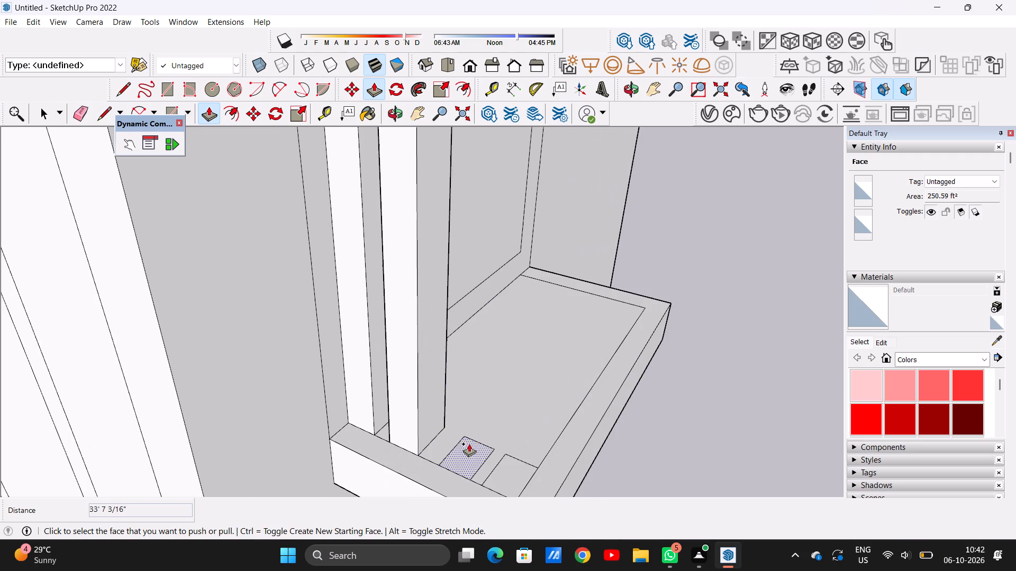
{"action": "left_click", "coordinate": [466, 446]}
{"action": "scroll", "coordinate": [473, 319], "scroll_direction": "down", "scroll_amount": 20}
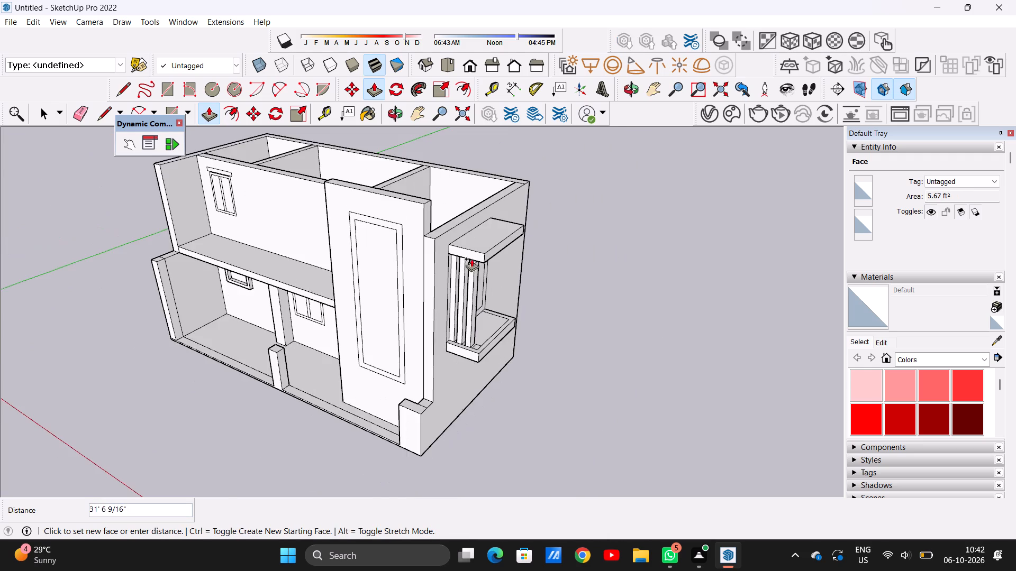
{"action": "scroll", "coordinate": [471, 259], "scroll_direction": "up", "scroll_amount": 20}
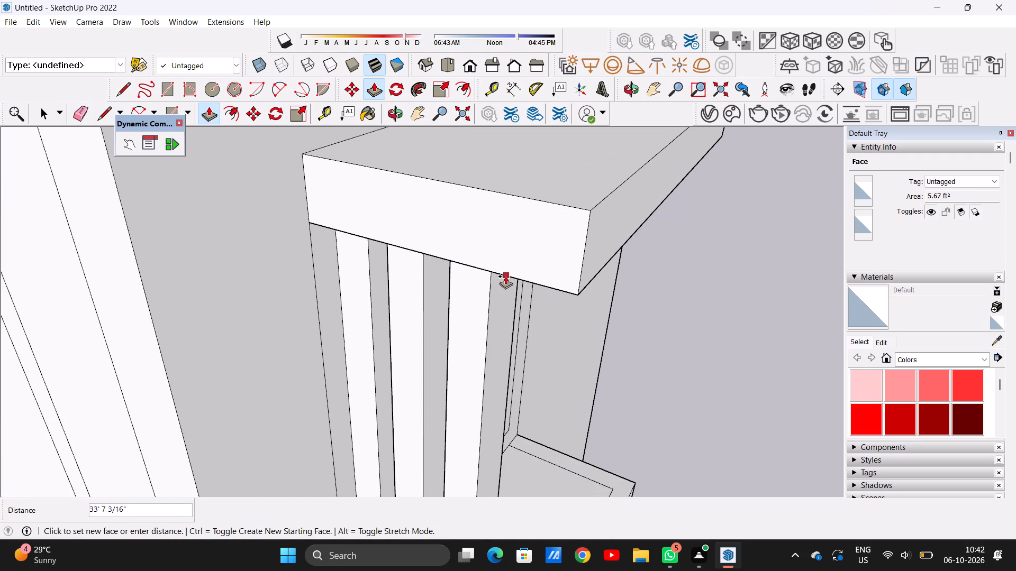
{"action": "left_click", "coordinate": [505, 276]}
Push/Pull the rectangle at the inset outline's outer corner up about 33'7" to the canopy's underside.
{"action": "scroll", "coordinate": [452, 276], "scroll_direction": "down", "scroll_amount": 14}
{"action": "scroll", "coordinate": [486, 419], "scroll_direction": "up", "scroll_amount": 13}
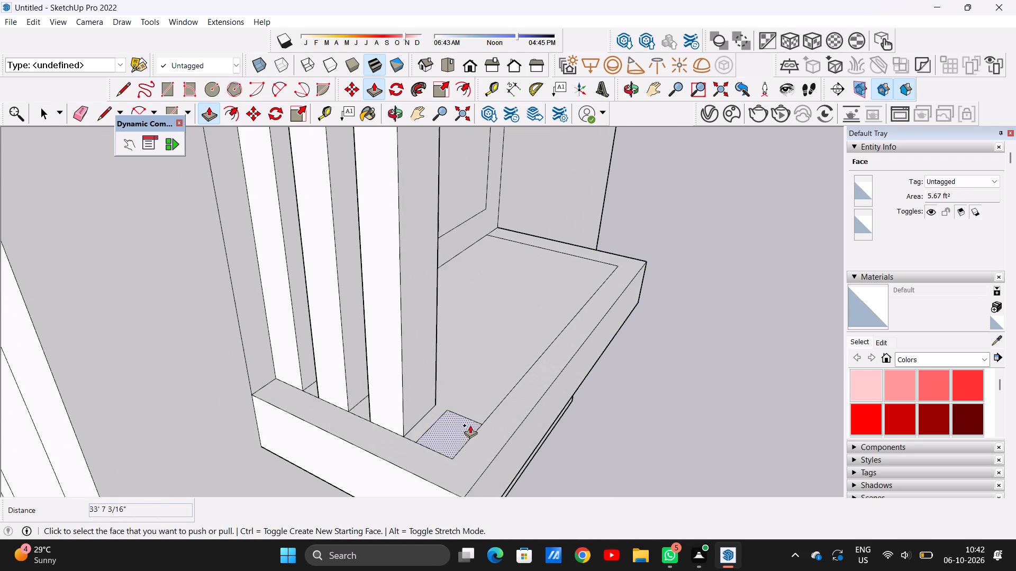
{"action": "scroll", "coordinate": [470, 425], "scroll_direction": "up", "scroll_amount": 1}
{"action": "left_click", "coordinate": [455, 427]}
{"action": "scroll", "coordinate": [470, 337], "scroll_direction": "down", "scroll_amount": 17}
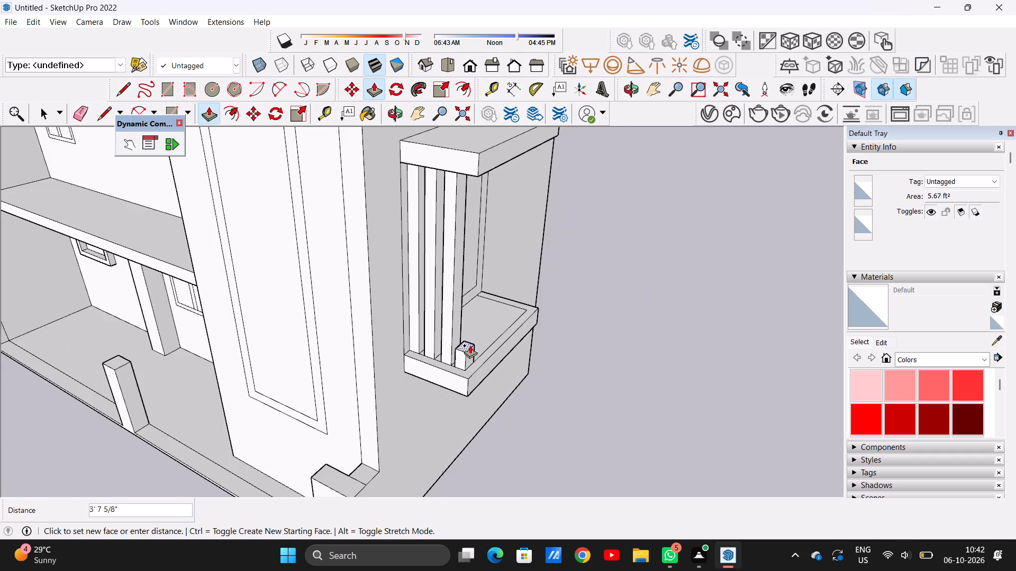
{"action": "scroll", "coordinate": [470, 345], "scroll_direction": "down", "scroll_amount": 6}
{"action": "scroll", "coordinate": [478, 254], "scroll_direction": "up", "scroll_amount": 20}
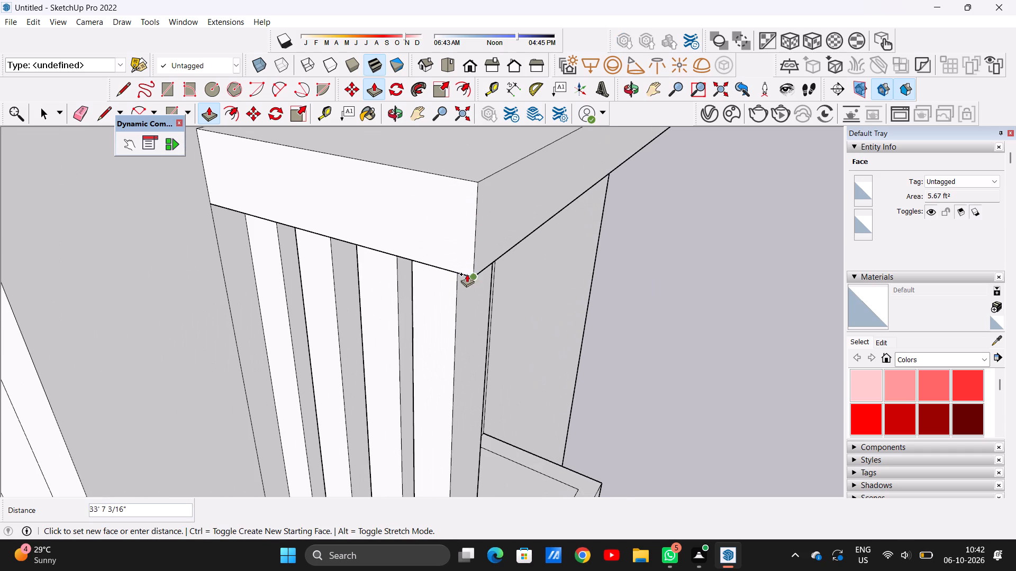
{"action": "left_click", "coordinate": [474, 273]}
{"action": "key", "text": "space"}
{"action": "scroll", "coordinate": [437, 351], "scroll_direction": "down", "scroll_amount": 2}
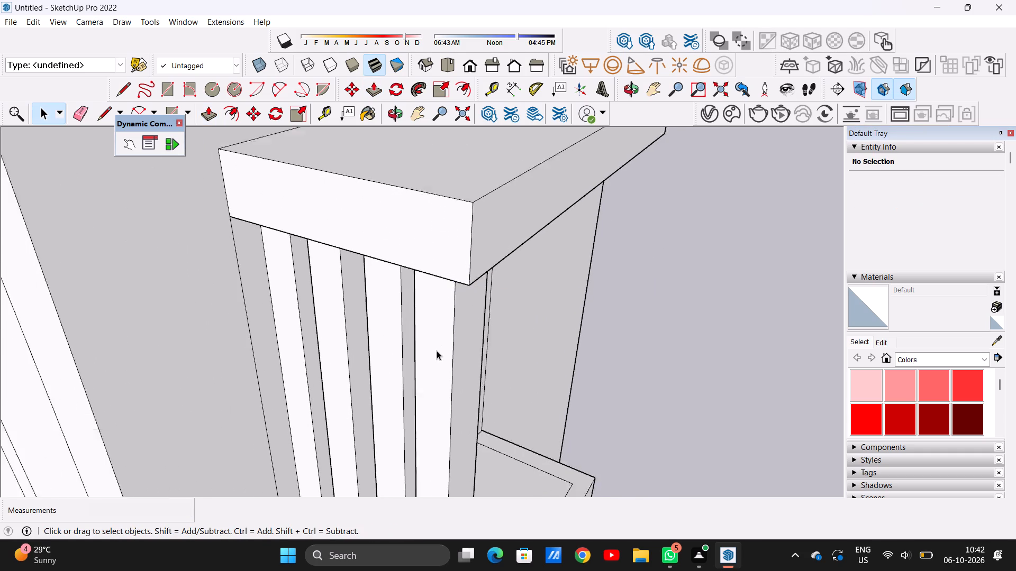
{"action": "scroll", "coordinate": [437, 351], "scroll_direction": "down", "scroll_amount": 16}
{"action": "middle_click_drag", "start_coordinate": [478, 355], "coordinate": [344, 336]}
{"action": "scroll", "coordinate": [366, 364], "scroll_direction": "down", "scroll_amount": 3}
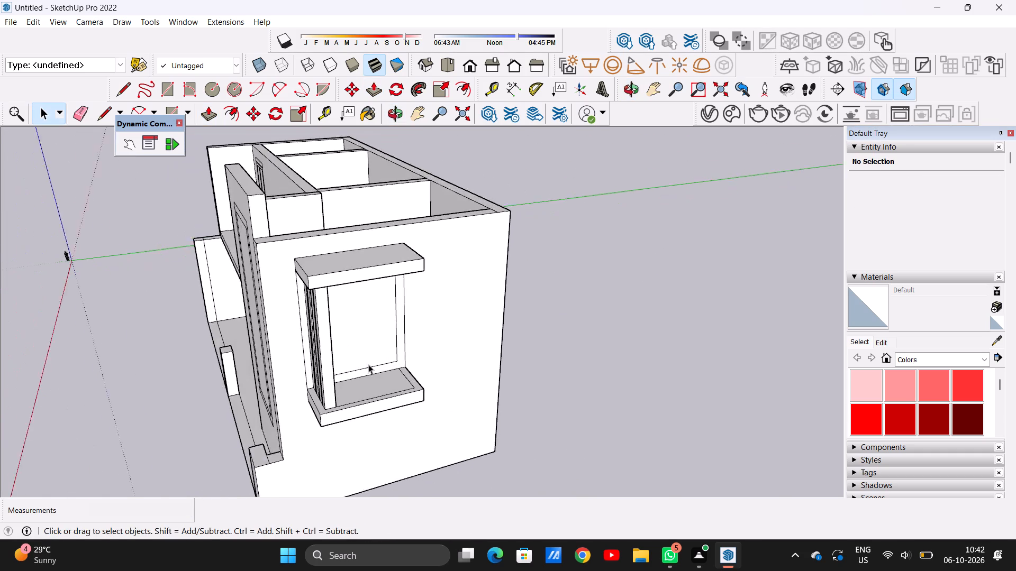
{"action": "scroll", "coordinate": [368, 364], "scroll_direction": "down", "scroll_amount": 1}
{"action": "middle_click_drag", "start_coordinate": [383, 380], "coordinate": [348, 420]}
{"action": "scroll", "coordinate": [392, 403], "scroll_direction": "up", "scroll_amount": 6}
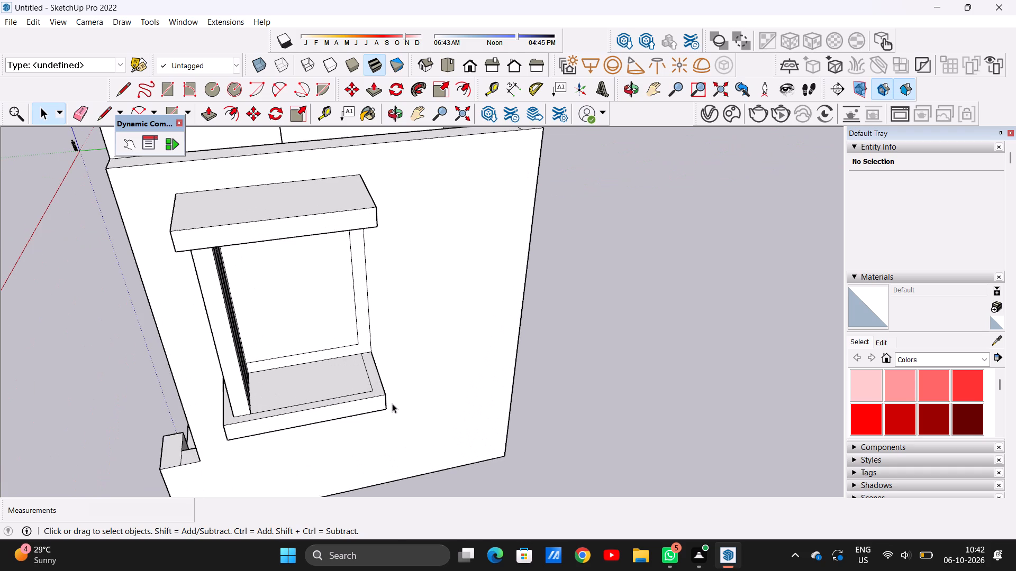
Push/Pull the balcony slab's outer border up about 6'2" to form a parapet around the balcony.
{"action": "key", "text": "p"}
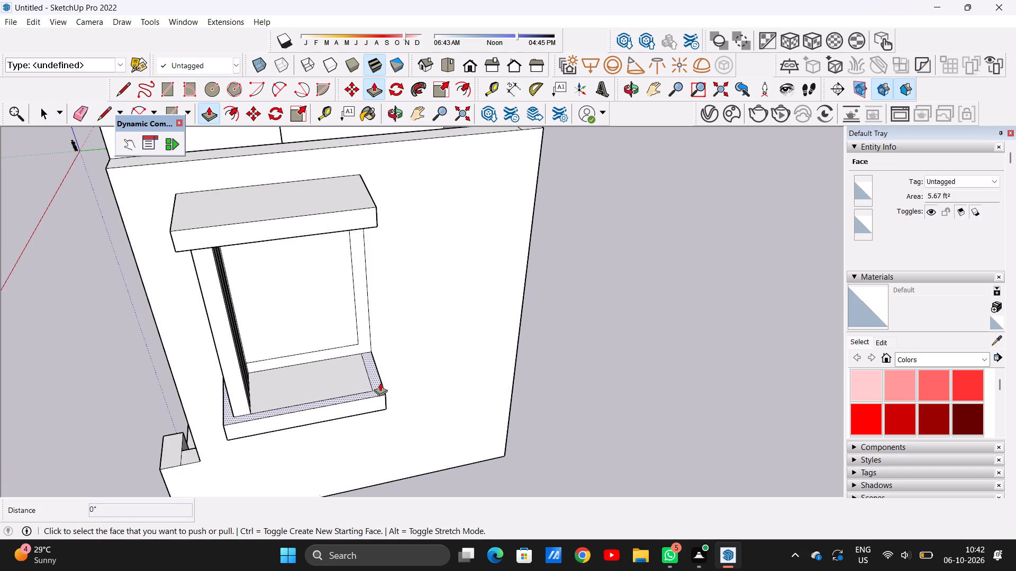
{"action": "left_click", "coordinate": [380, 383]}
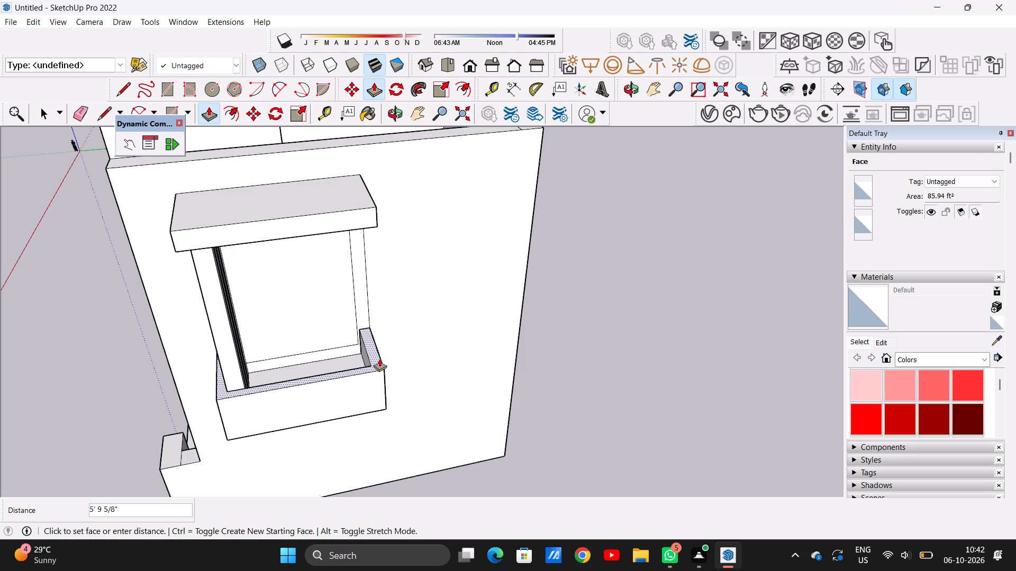
{"action": "left_click", "coordinate": [380, 357]}
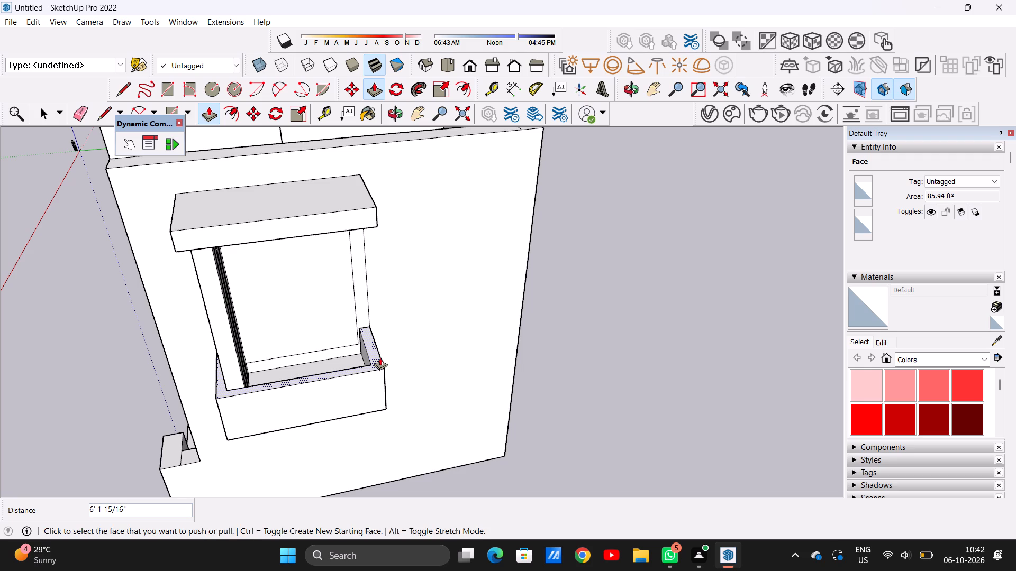
{"action": "key", "text": "space"}
Push/Pull the top face of the balcony parapet down slightly to lower its height.
{"action": "scroll", "coordinate": [414, 441], "scroll_direction": "down", "scroll_amount": 7}
{"action": "middle_click_drag", "start_coordinate": [368, 426], "coordinate": [437, 330]}
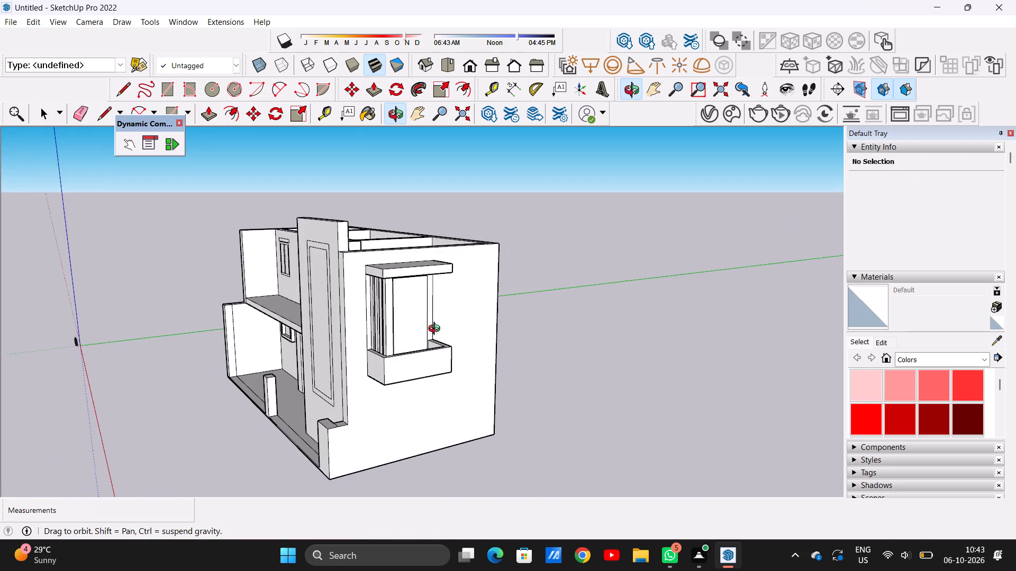
{"action": "middle_click_drag", "start_coordinate": [437, 330], "coordinate": [437, 329]}
{"action": "scroll", "coordinate": [395, 338], "scroll_direction": "up", "scroll_amount": 6}
{"action": "middle_click_drag", "start_coordinate": [369, 351], "coordinate": [450, 369]}
{"action": "scroll", "coordinate": [441, 376], "scroll_direction": "up", "scroll_amount": 4}
{"action": "scroll", "coordinate": [433, 376], "scroll_direction": "down", "scroll_amount": 5}
{"action": "scroll", "coordinate": [502, 382], "scroll_direction": "up", "scroll_amount": 3}
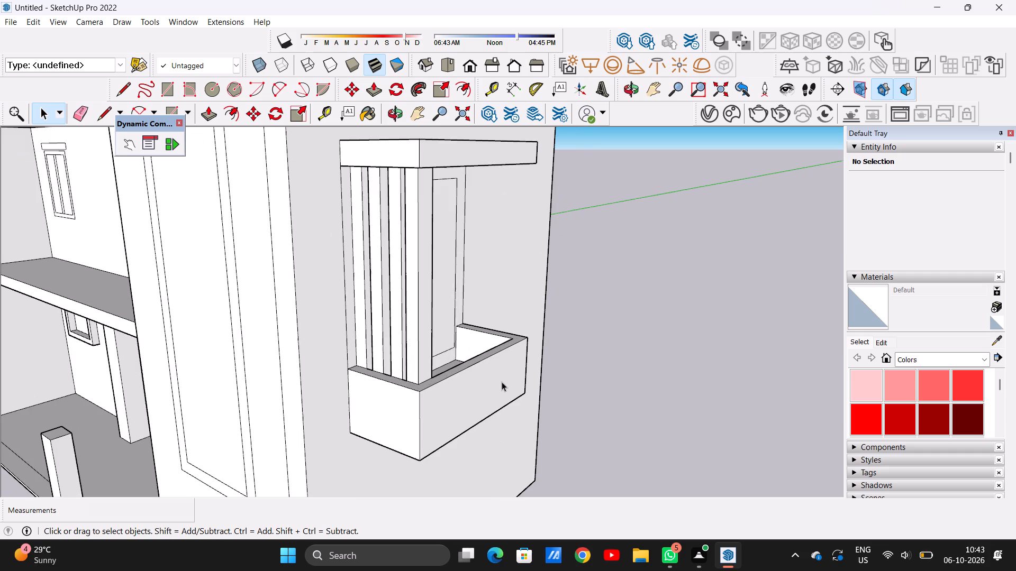
{"action": "middle_click_drag", "start_coordinate": [420, 382], "coordinate": [444, 428]}
{"action": "scroll", "coordinate": [444, 419], "scroll_direction": "up", "scroll_amount": 6}
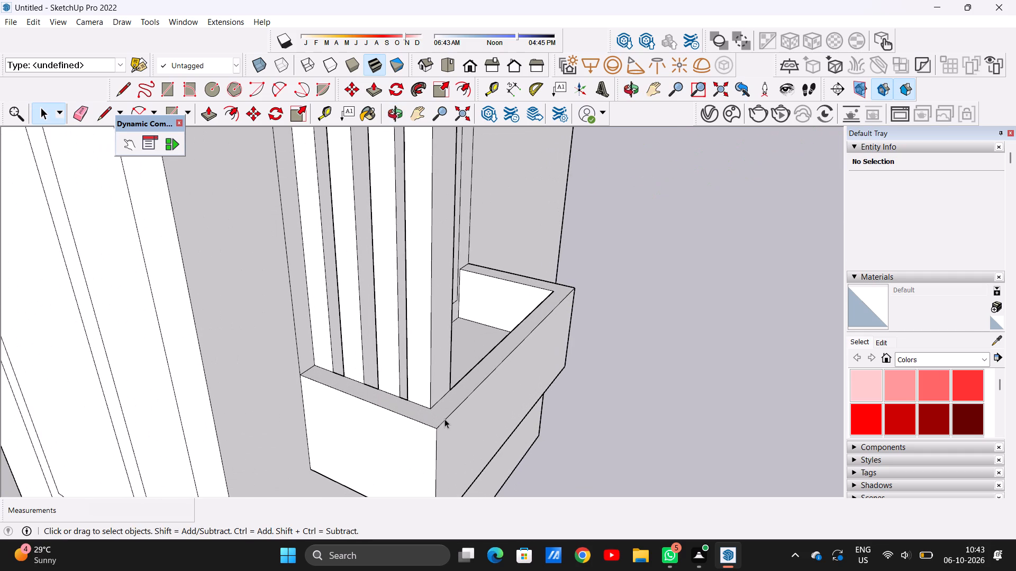
{"action": "key", "text": "p"}
{"action": "left_click", "coordinate": [430, 410]}
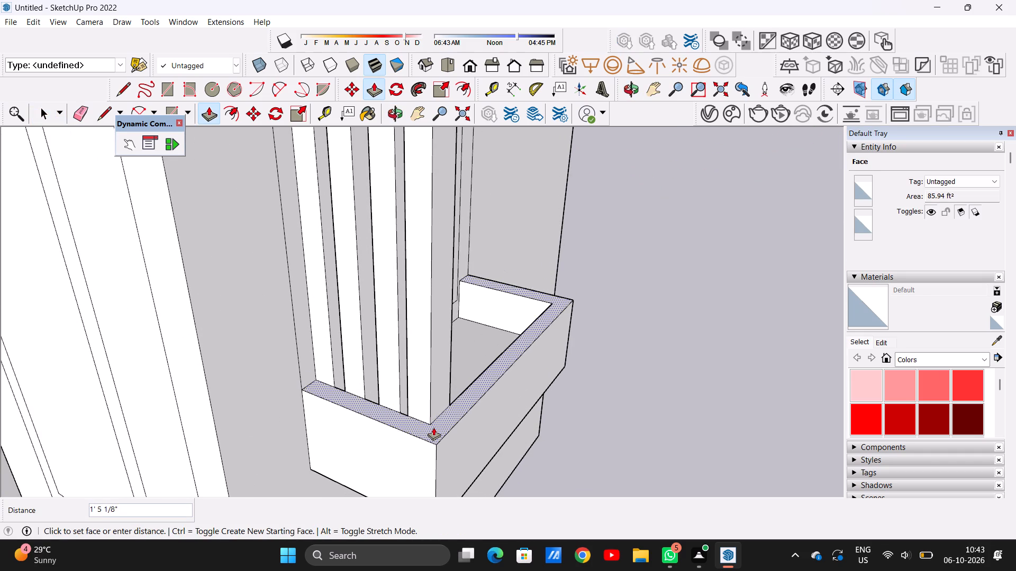
{"action": "left_click", "coordinate": [433, 431]}
{"action": "key", "text": "space"}
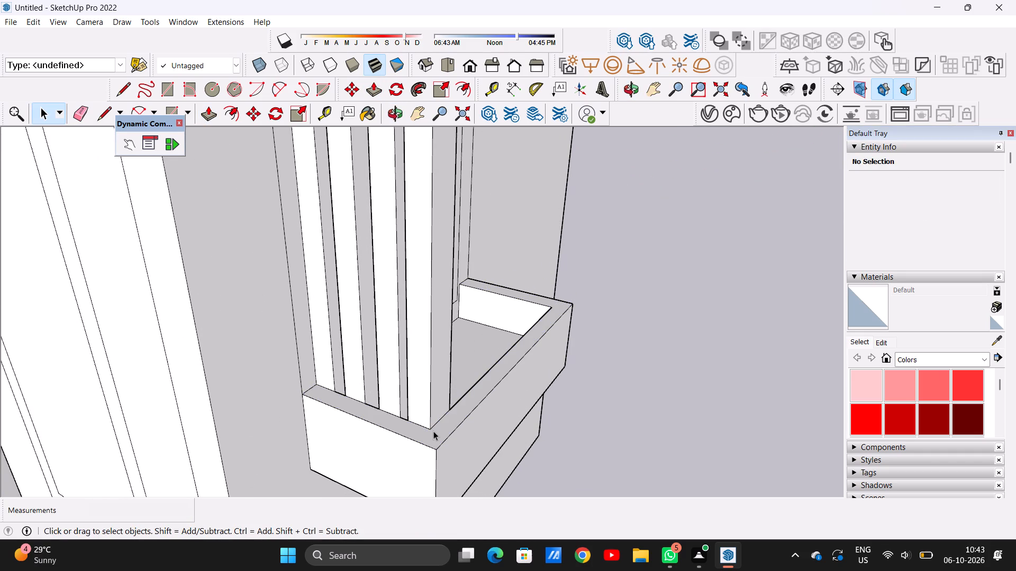
Draw a circle of about 3" radius on the parapet's top face, near the wall beside the first post.
{"action": "scroll", "coordinate": [422, 429], "scroll_direction": "down", "scroll_amount": 3}
{"action": "middle_click_drag", "start_coordinate": [406, 428], "coordinate": [454, 399]}
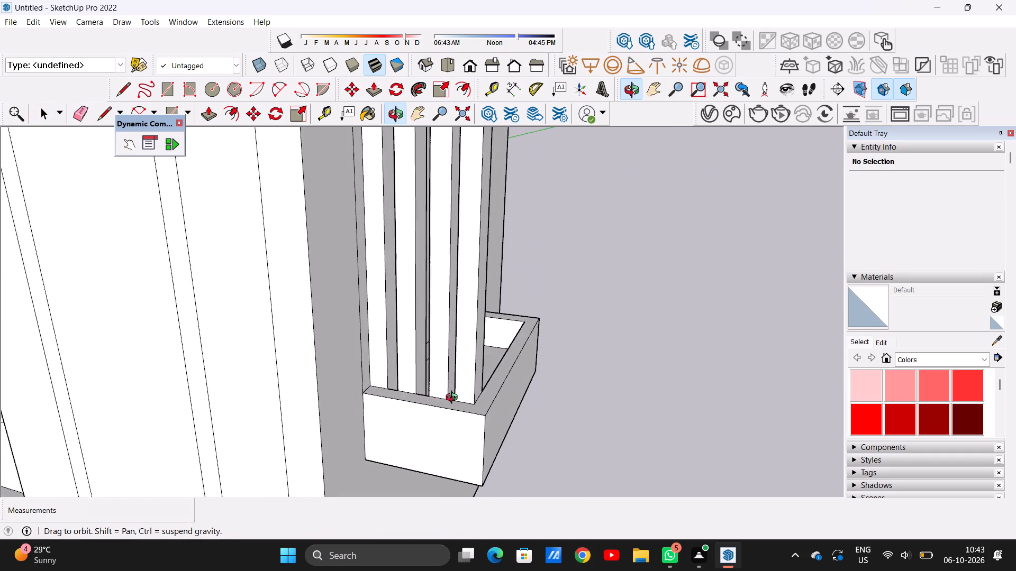
{"action": "middle_click_drag", "start_coordinate": [454, 399], "coordinate": [457, 396]}
{"action": "middle_click_drag", "start_coordinate": [471, 411], "coordinate": [541, 464]}
{"action": "scroll", "coordinate": [434, 412], "scroll_direction": "up", "scroll_amount": 5}
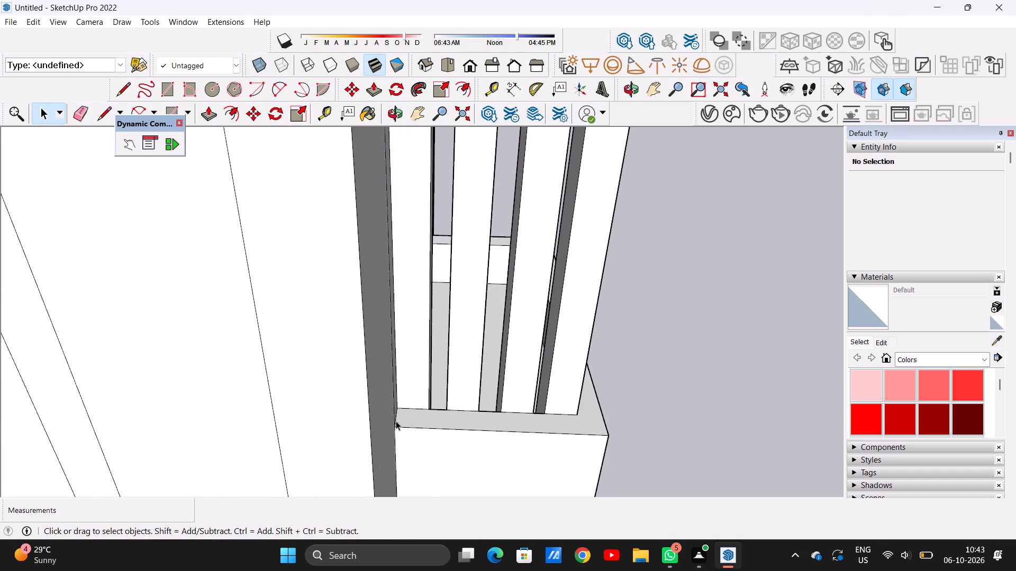
{"action": "key", "text": "c"}
{"action": "middle_click_drag", "start_coordinate": [405, 415], "coordinate": [410, 475]}
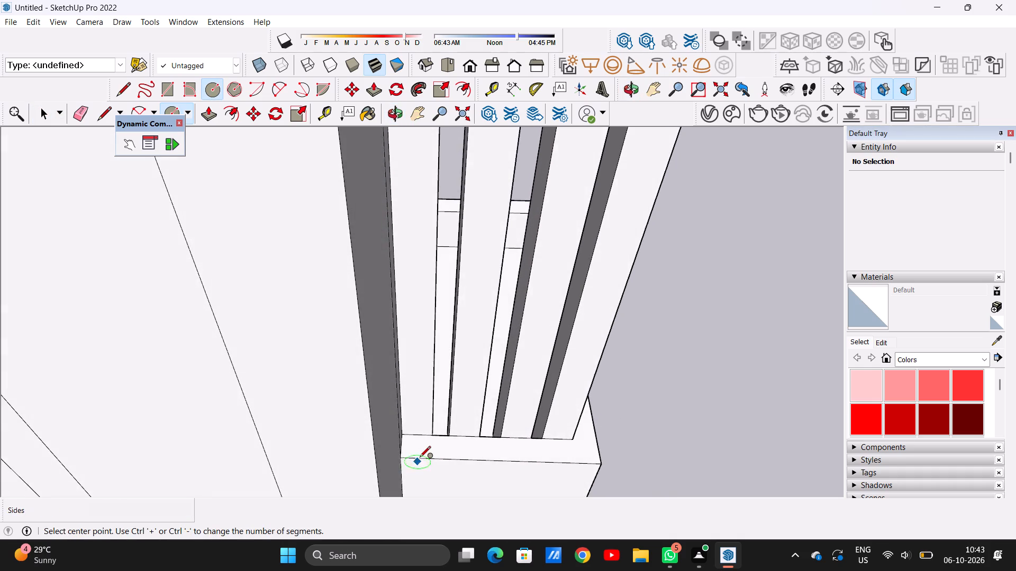
{"action": "scroll", "coordinate": [420, 458], "scroll_direction": "up", "scroll_amount": 14}
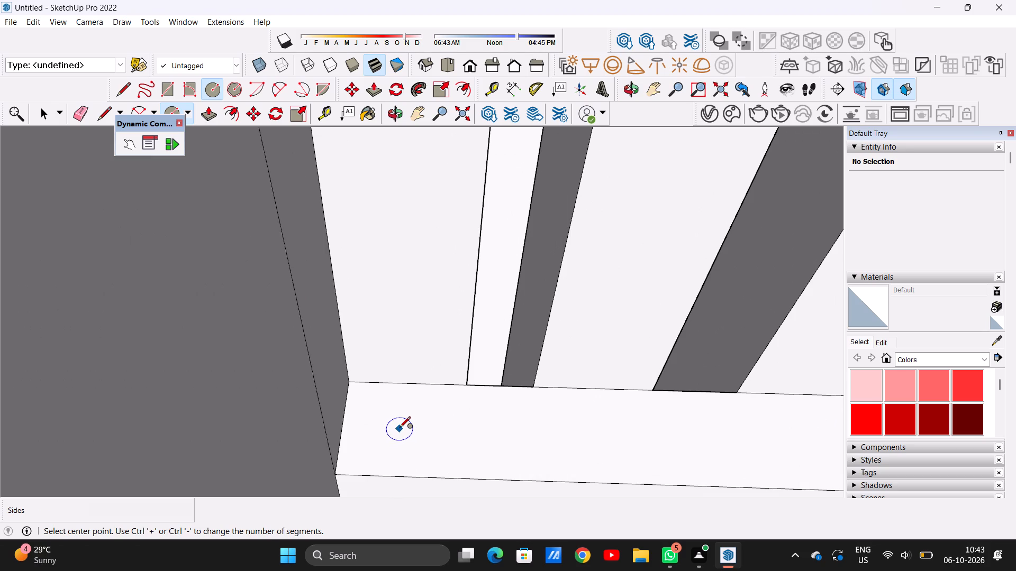
{"action": "left_click", "coordinate": [394, 426]}
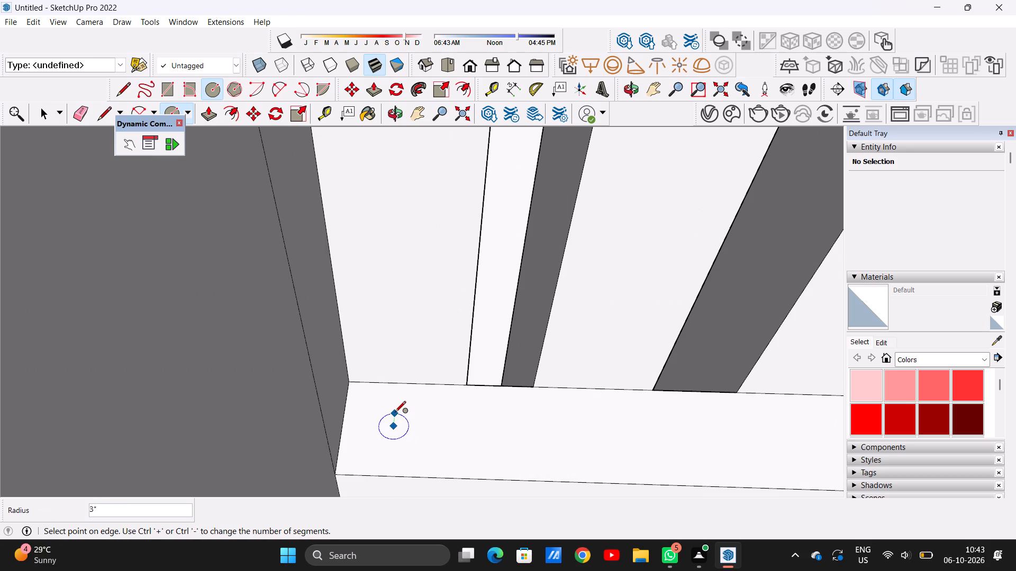
{"action": "left_click", "coordinate": [395, 413]}
{"action": "key", "text": "space"}
Copy the circle and its face about 11' along the parapet top to the outer corner beside the posts.
{"action": "scroll", "coordinate": [376, 476], "scroll_direction": "down", "scroll_amount": 15}
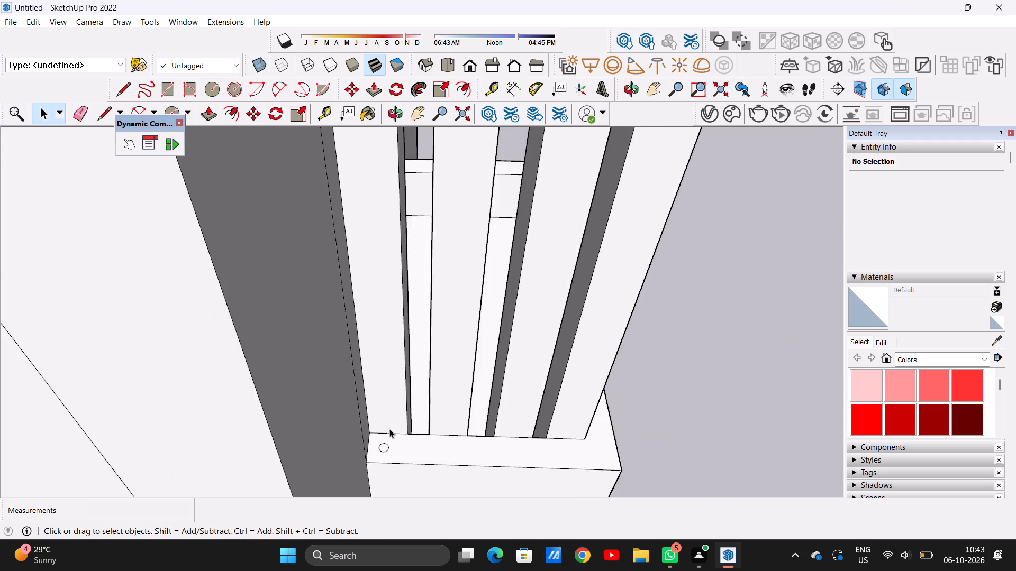
{"action": "scroll", "coordinate": [389, 429], "scroll_direction": "down", "scroll_amount": 5}
{"action": "scroll", "coordinate": [423, 456], "scroll_direction": "up", "scroll_amount": 6}
{"action": "middle_click_drag", "start_coordinate": [437, 463], "coordinate": [408, 432]}
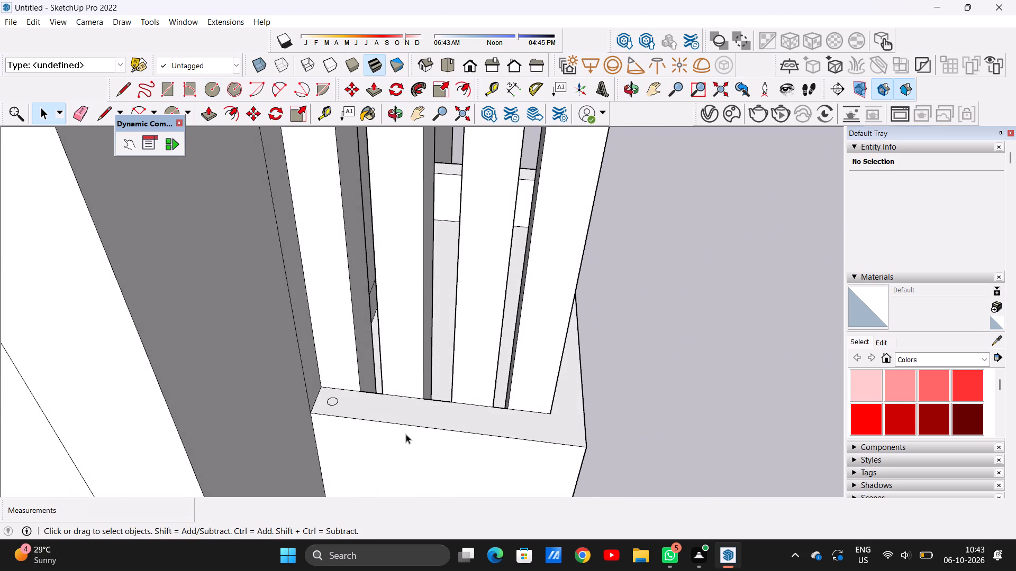
{"action": "scroll", "coordinate": [401, 439], "scroll_direction": "down", "scroll_amount": 9}
{"action": "scroll", "coordinate": [481, 430], "scroll_direction": "up", "scroll_amount": 3}
{"action": "middle_click_drag", "start_coordinate": [474, 430], "coordinate": [461, 430]}
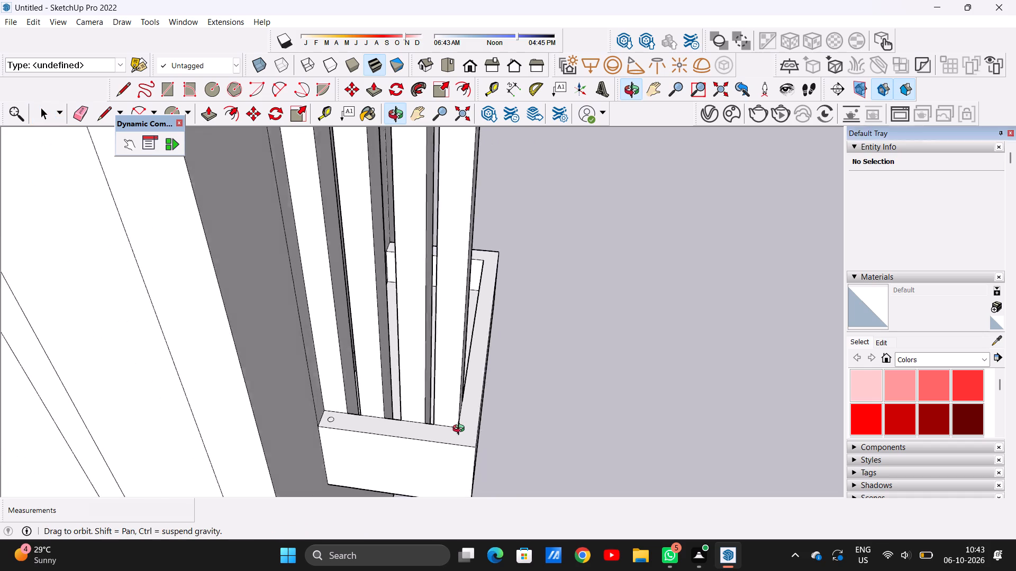
{"action": "middle_click_drag", "start_coordinate": [461, 430], "coordinate": [255, 478]}
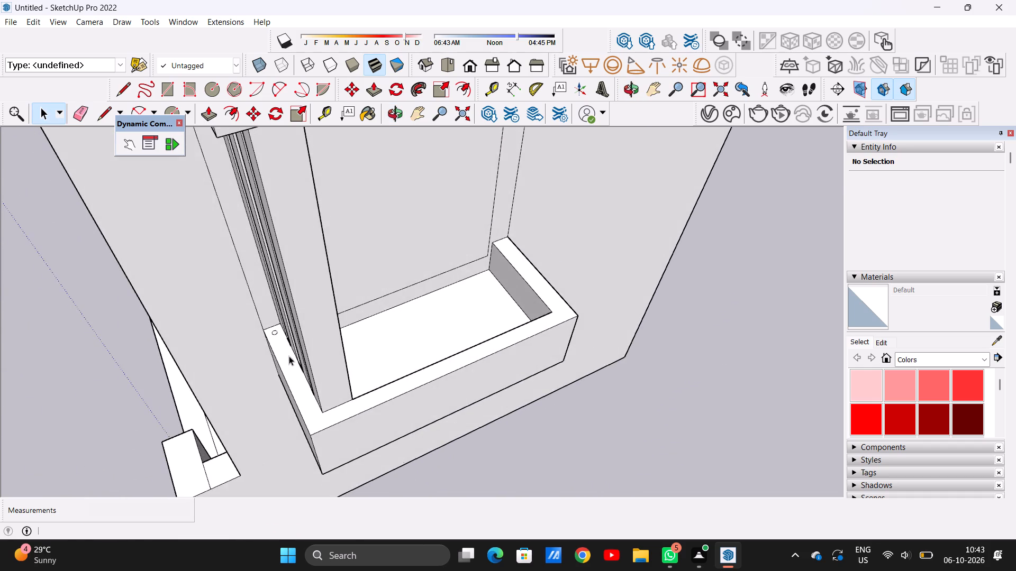
{"action": "scroll", "coordinate": [294, 344], "scroll_direction": "up", "scroll_amount": 11}
{"action": "scroll", "coordinate": [257, 322], "scroll_direction": "up", "scroll_amount": 6}
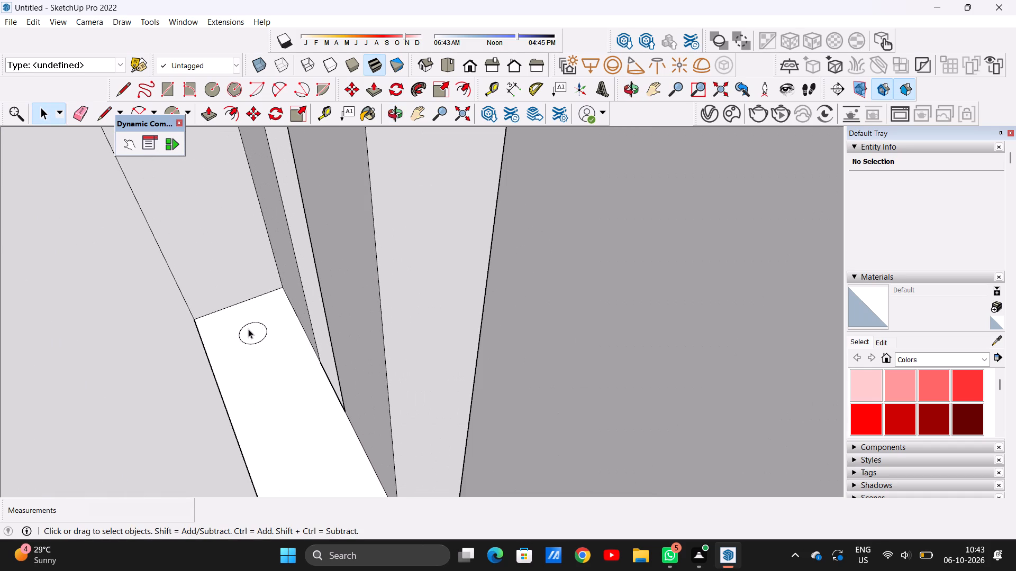
{"action": "double_click", "coordinate": [248, 330]}
{"action": "key", "text": "m"}
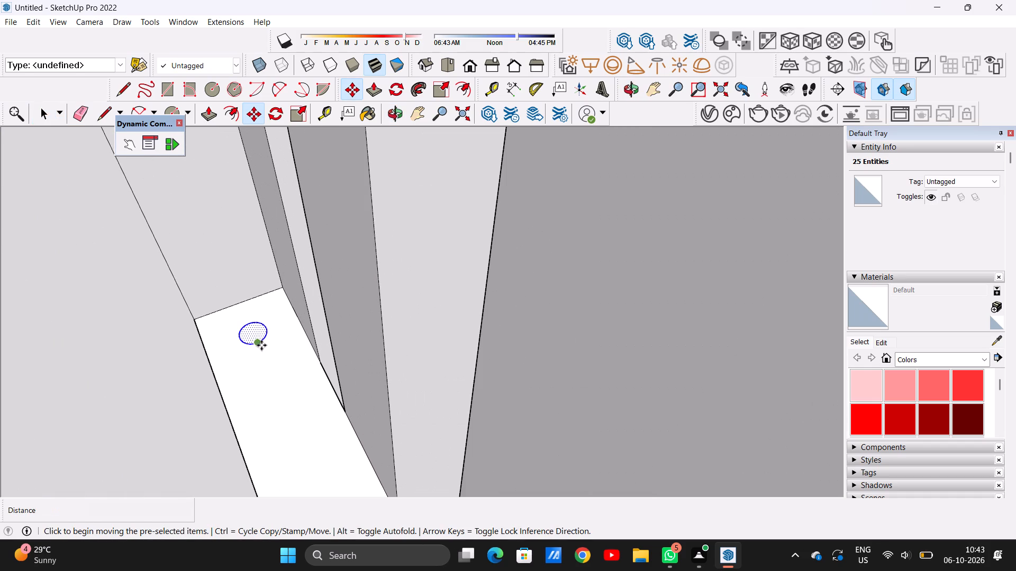
{"action": "left_click", "coordinate": [261, 346]}
{"action": "scroll", "coordinate": [270, 359], "scroll_direction": "down", "scroll_amount": 18}
{"action": "scroll", "coordinate": [302, 432], "scroll_direction": "up", "scroll_amount": 6}
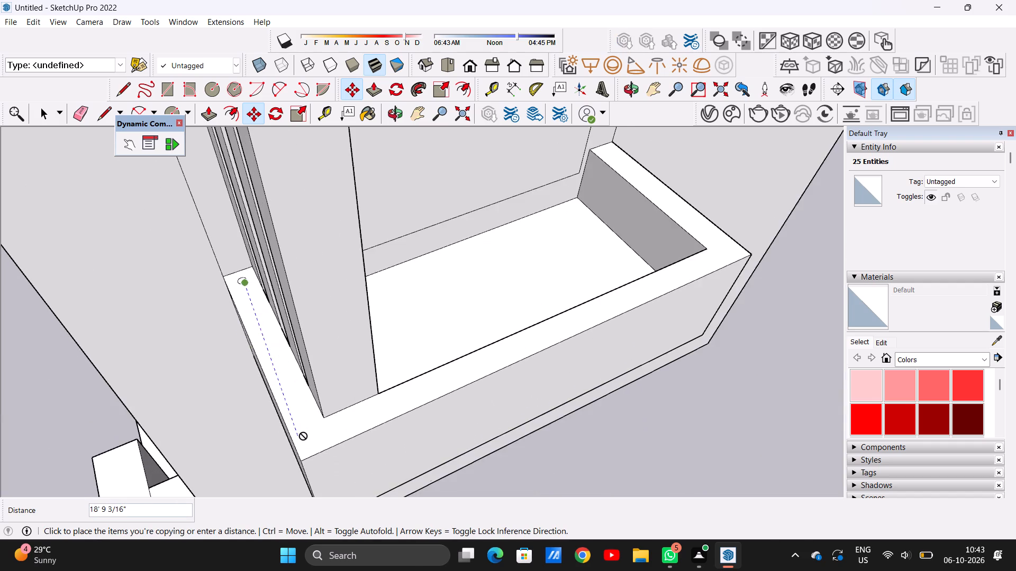
{"action": "scroll", "coordinate": [303, 436], "scroll_direction": "up", "scroll_amount": 4}
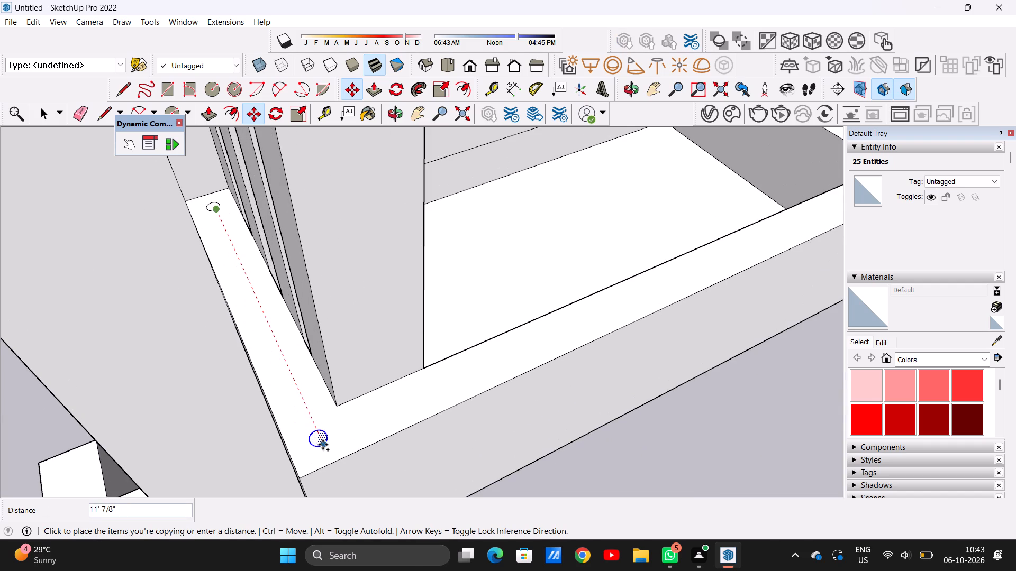
{"action": "left_click", "coordinate": [325, 442]}
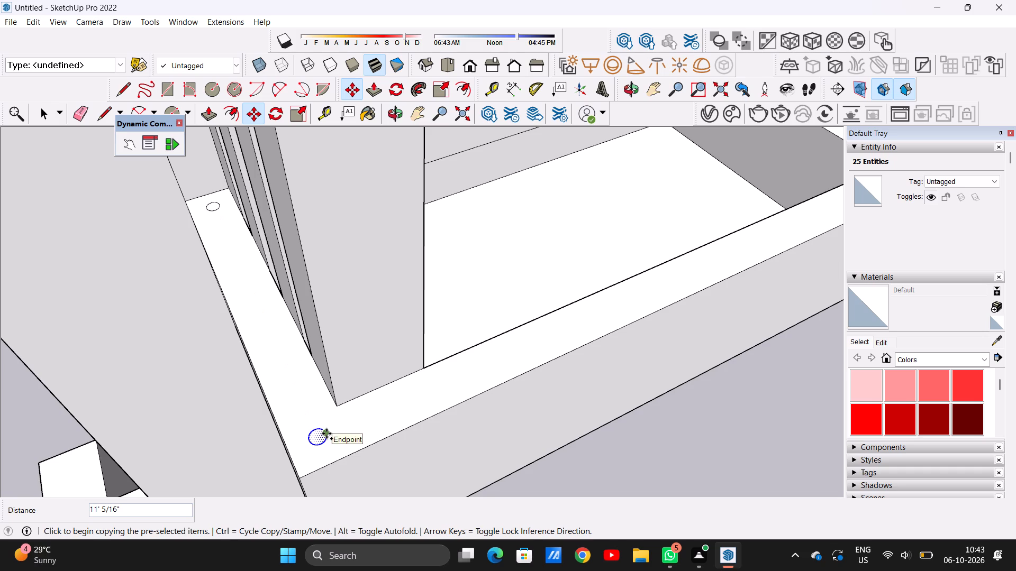
Copy the corner circle about 26'3" along the parapet's long front side to its far outer corner.
{"action": "left_click", "coordinate": [326, 434]}
{"action": "scroll", "coordinate": [430, 391], "scroll_direction": "down", "scroll_amount": 9}
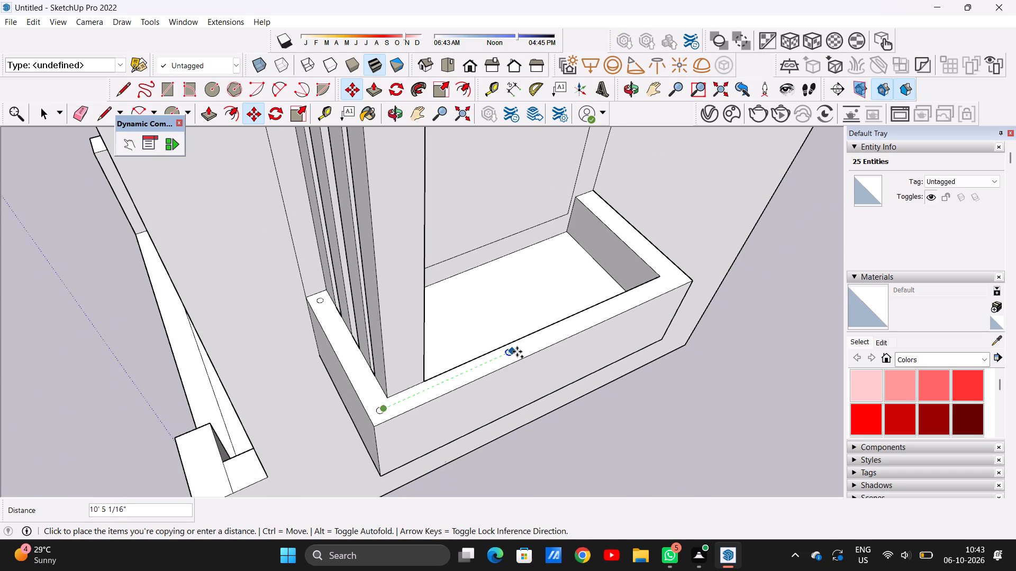
{"action": "scroll", "coordinate": [682, 277], "scroll_direction": "up", "scroll_amount": 9}
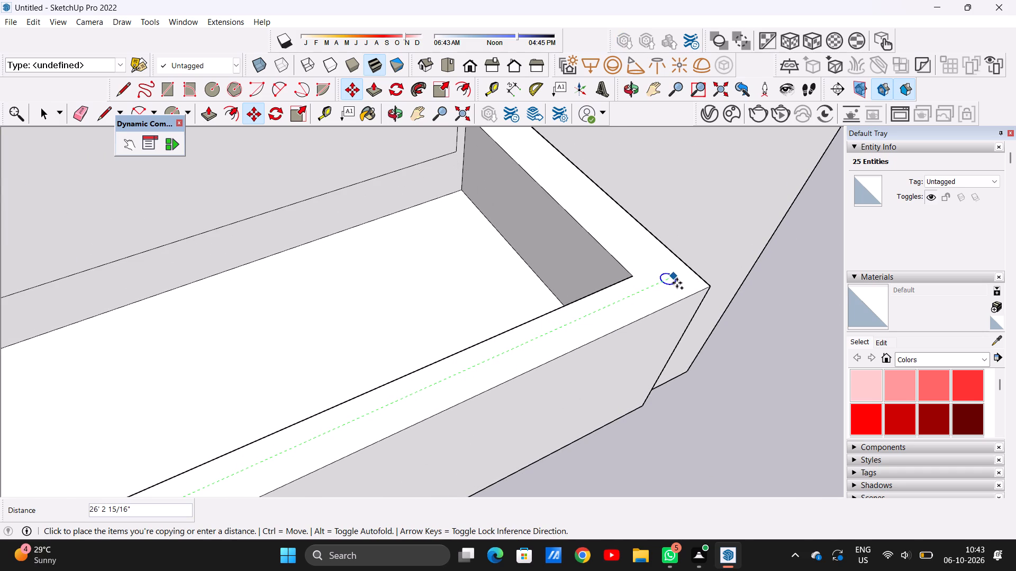
{"action": "left_click", "coordinate": [677, 283]}
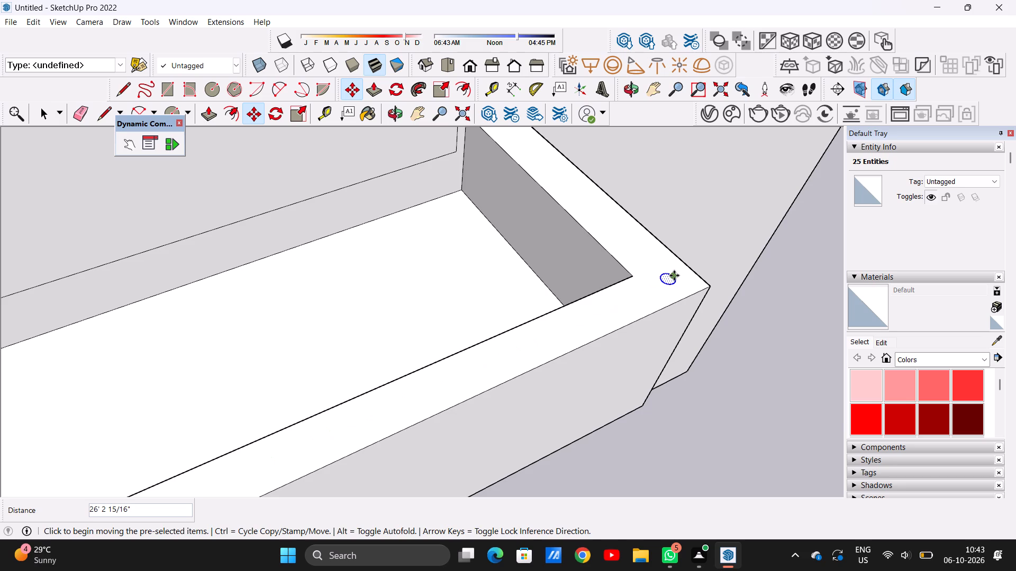
{"action": "key", "text": "space"}
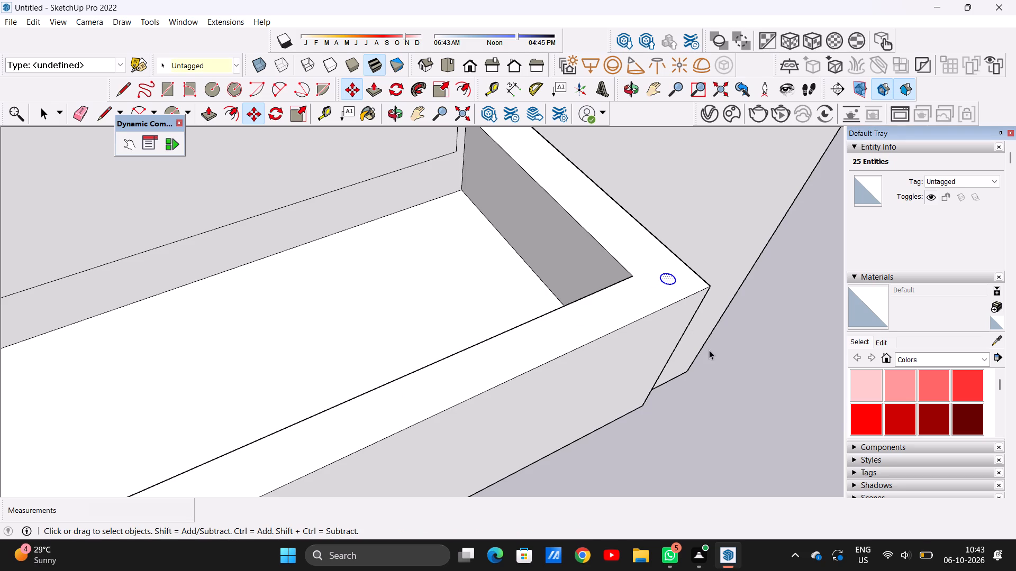
{"action": "left_click", "coordinate": [734, 385]}
Draw a circle of about 3 1/2" radius on the wall face, just above the parapet circle nearest the first post.
{"action": "scroll", "coordinate": [661, 314], "scroll_direction": "down", "scroll_amount": 18}
{"action": "middle_click_drag", "start_coordinate": [644, 354], "coordinate": [598, 339]}
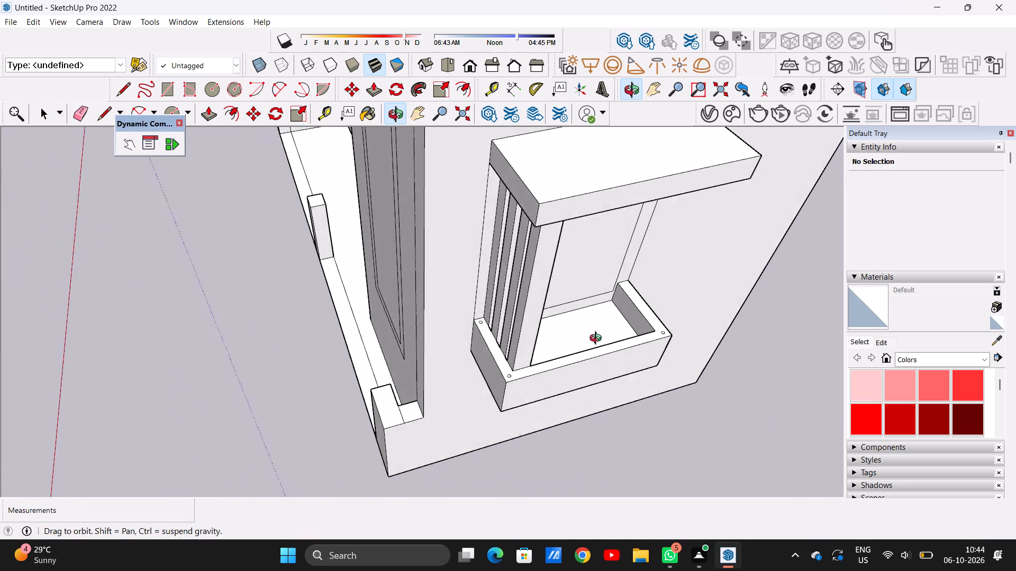
{"action": "middle_click_drag", "start_coordinate": [598, 339], "coordinate": [585, 335]}
{"action": "scroll", "coordinate": [478, 314], "scroll_direction": "up", "scroll_amount": 7}
{"action": "scroll", "coordinate": [478, 321], "scroll_direction": "down", "scroll_amount": 4}
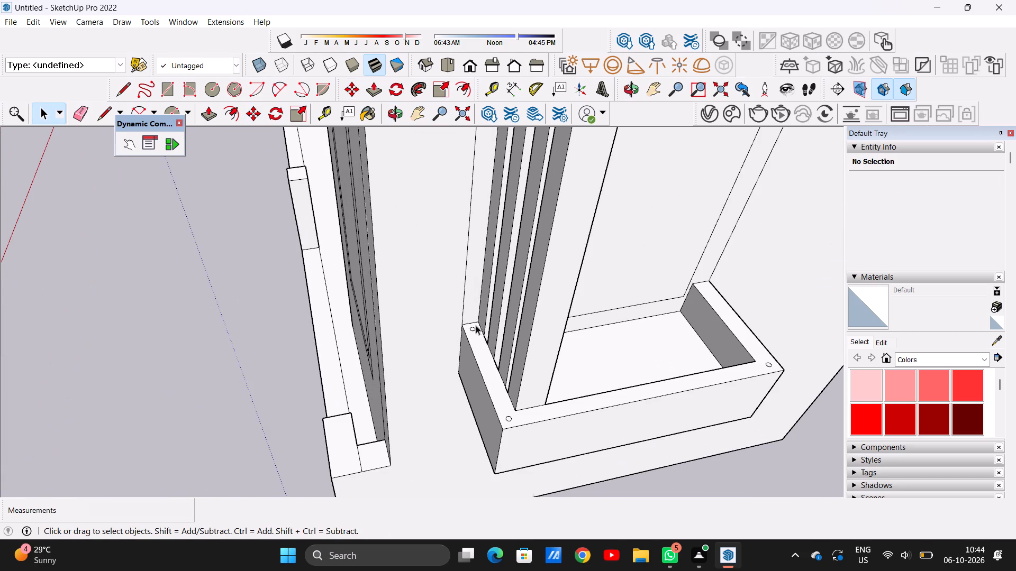
{"action": "scroll", "coordinate": [478, 330], "scroll_direction": "up", "scroll_amount": 2}
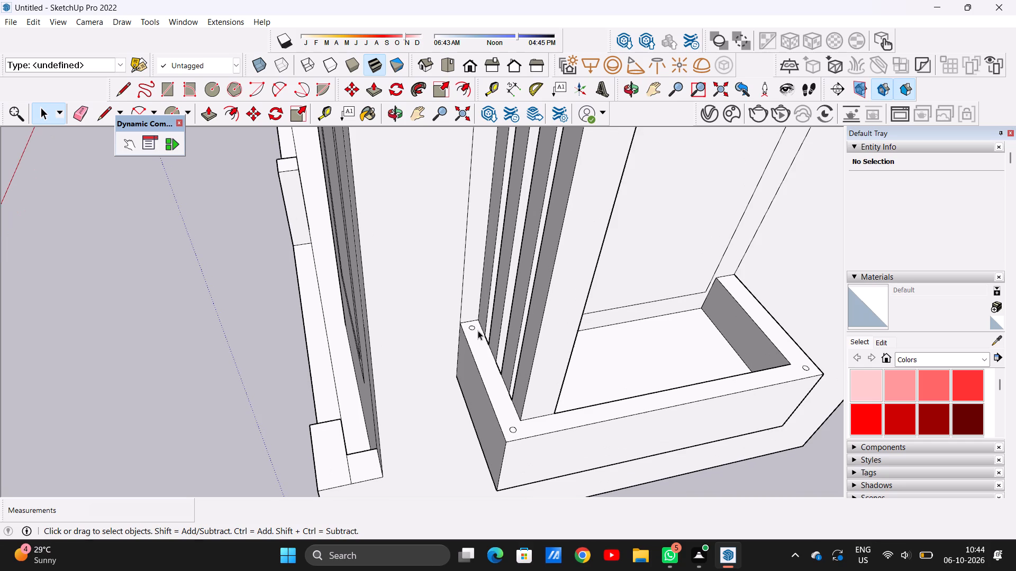
{"action": "key", "text": "c"}
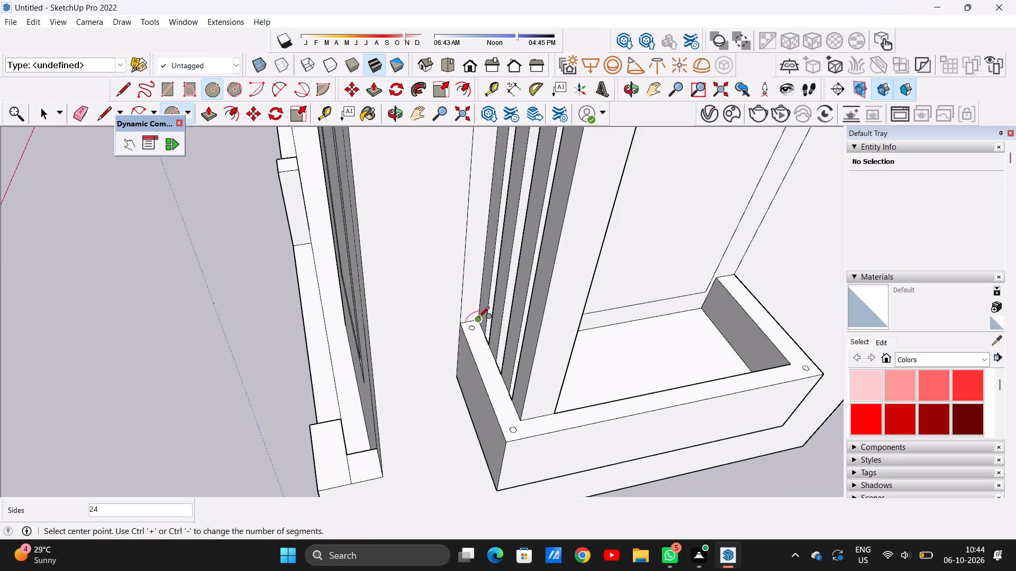
{"action": "scroll", "coordinate": [479, 269], "scroll_direction": "up", "scroll_amount": 12}
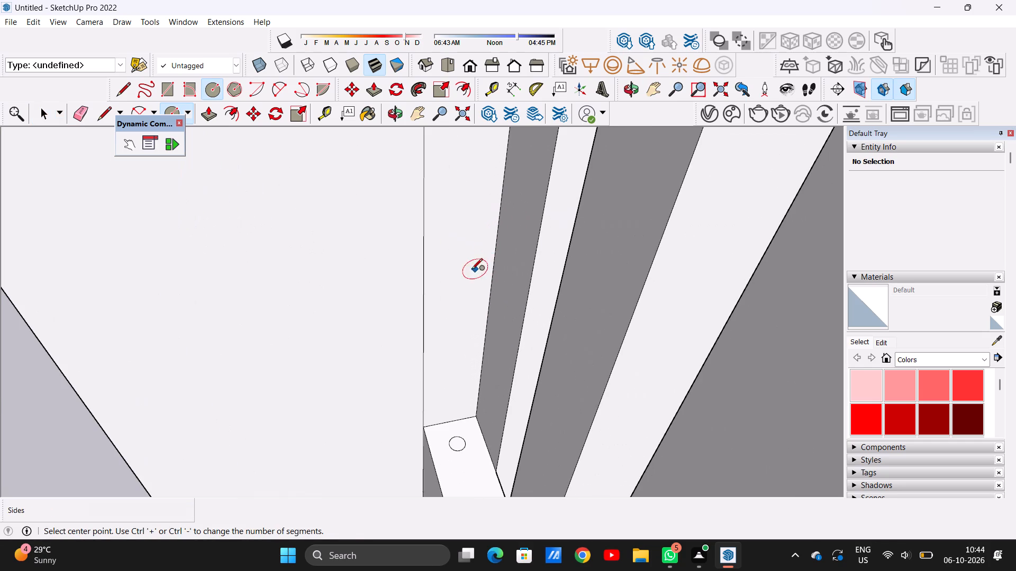
{"action": "left_click", "coordinate": [453, 316]}
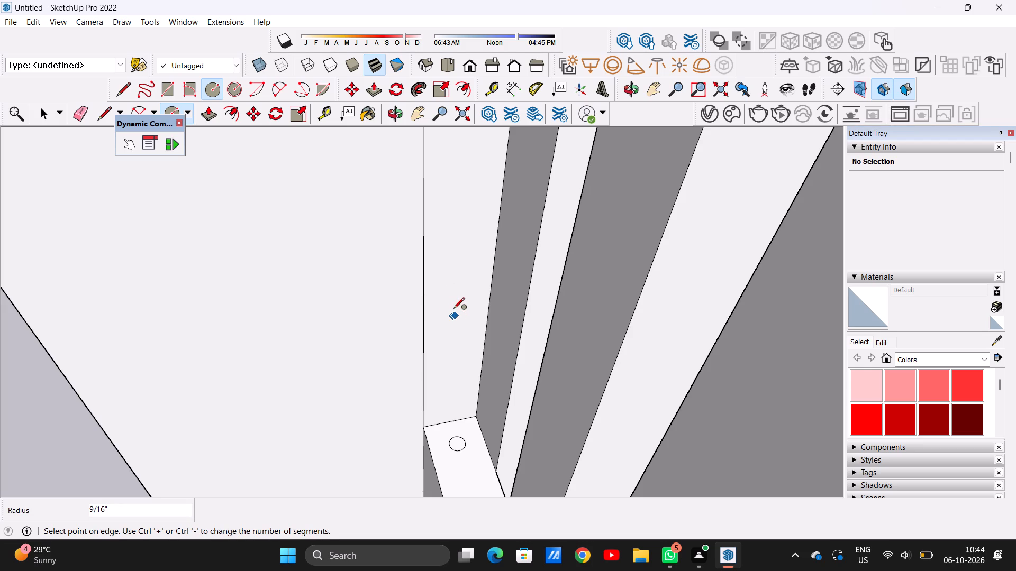
{"action": "left_click", "coordinate": [453, 308]}
{"action": "key", "text": "space"}
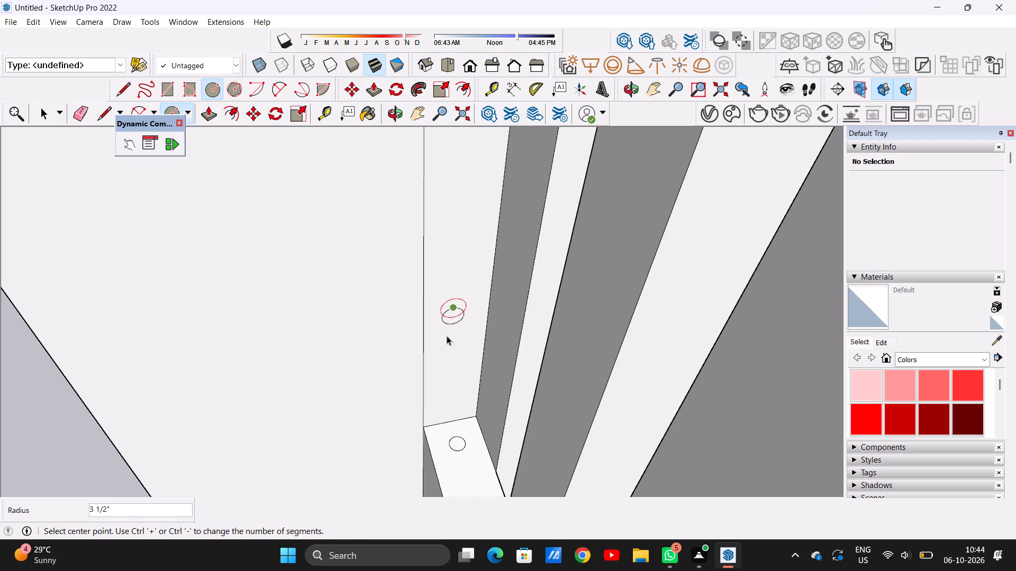
{"action": "scroll", "coordinate": [431, 370], "scroll_direction": "down", "scroll_amount": 16}
{"action": "middle_click_drag", "start_coordinate": [437, 406], "coordinate": [531, 366]}
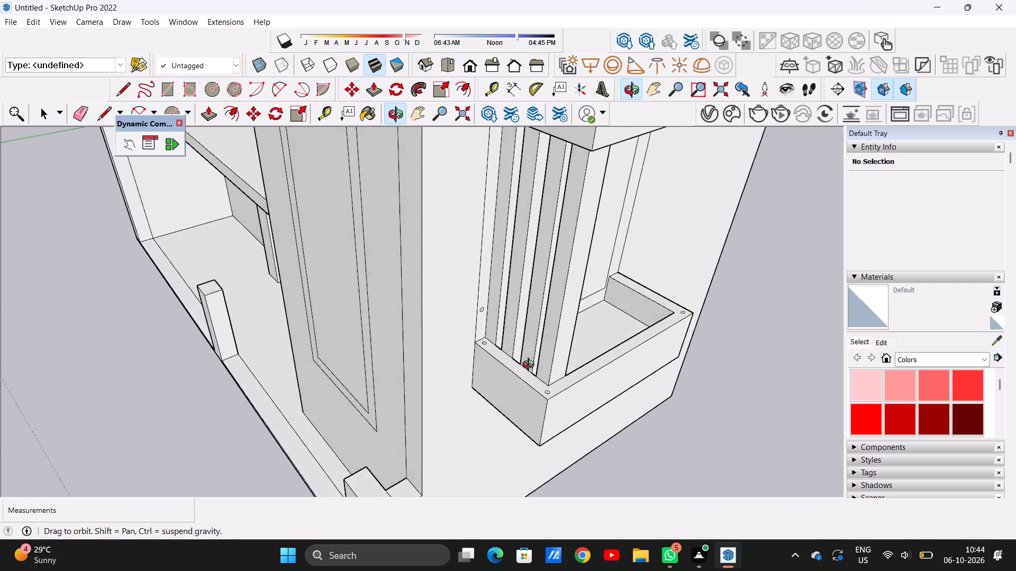
{"action": "middle_click_drag", "start_coordinate": [531, 366], "coordinate": [534, 360]}
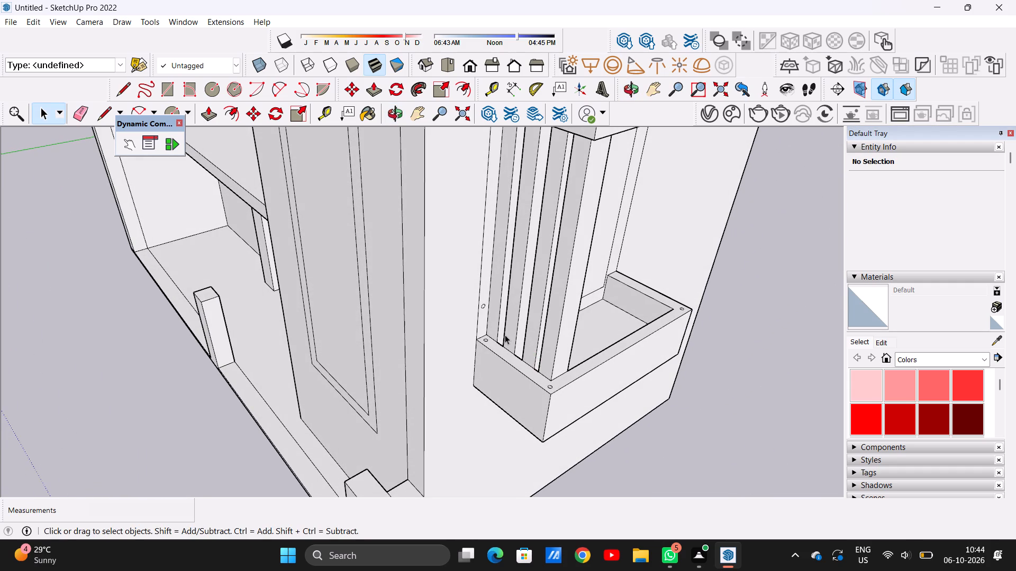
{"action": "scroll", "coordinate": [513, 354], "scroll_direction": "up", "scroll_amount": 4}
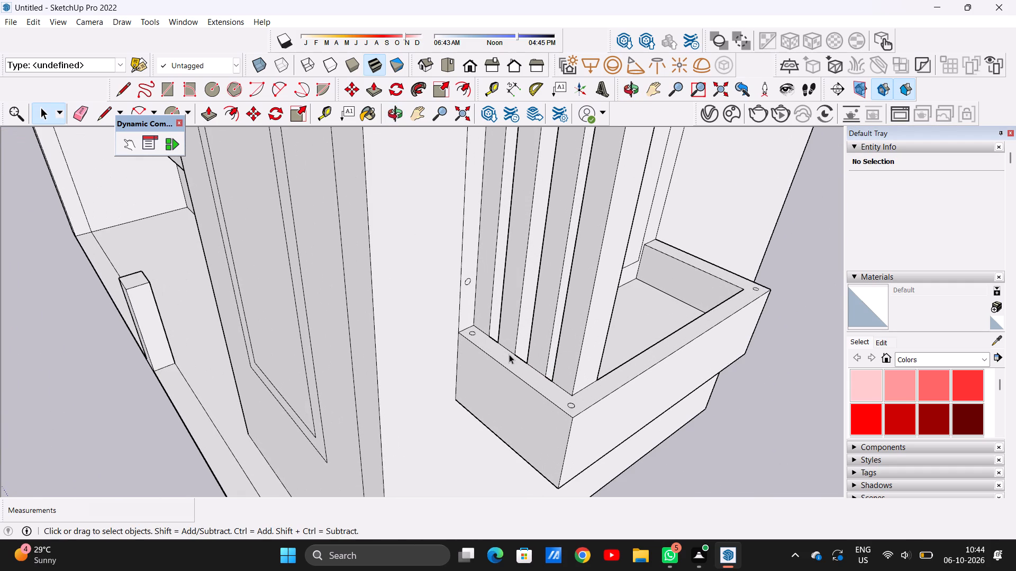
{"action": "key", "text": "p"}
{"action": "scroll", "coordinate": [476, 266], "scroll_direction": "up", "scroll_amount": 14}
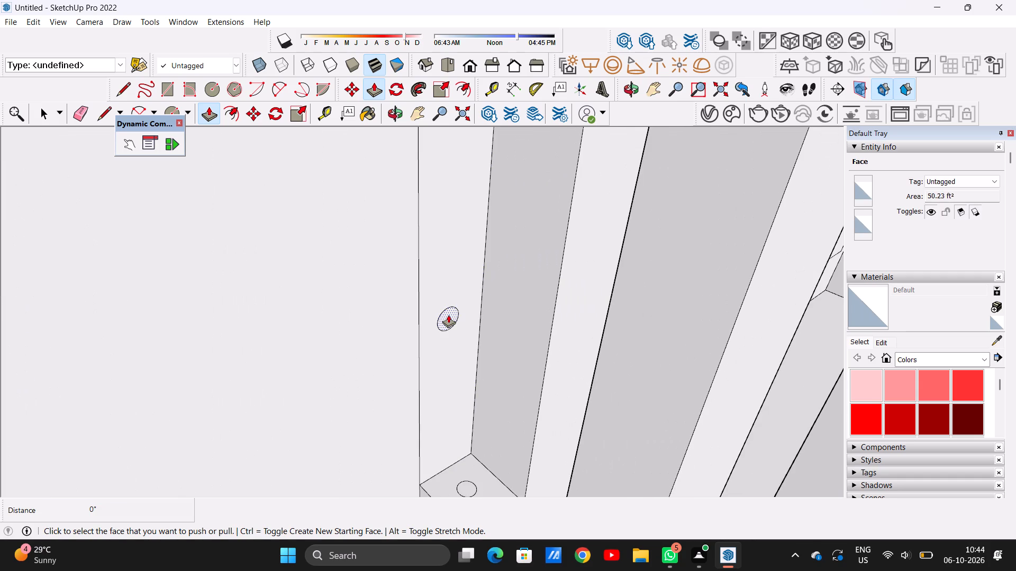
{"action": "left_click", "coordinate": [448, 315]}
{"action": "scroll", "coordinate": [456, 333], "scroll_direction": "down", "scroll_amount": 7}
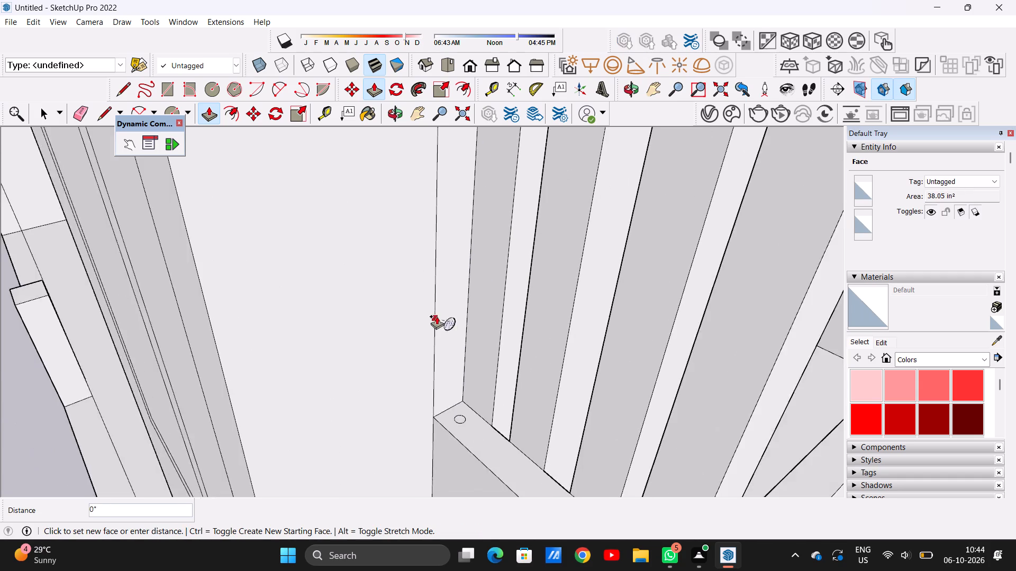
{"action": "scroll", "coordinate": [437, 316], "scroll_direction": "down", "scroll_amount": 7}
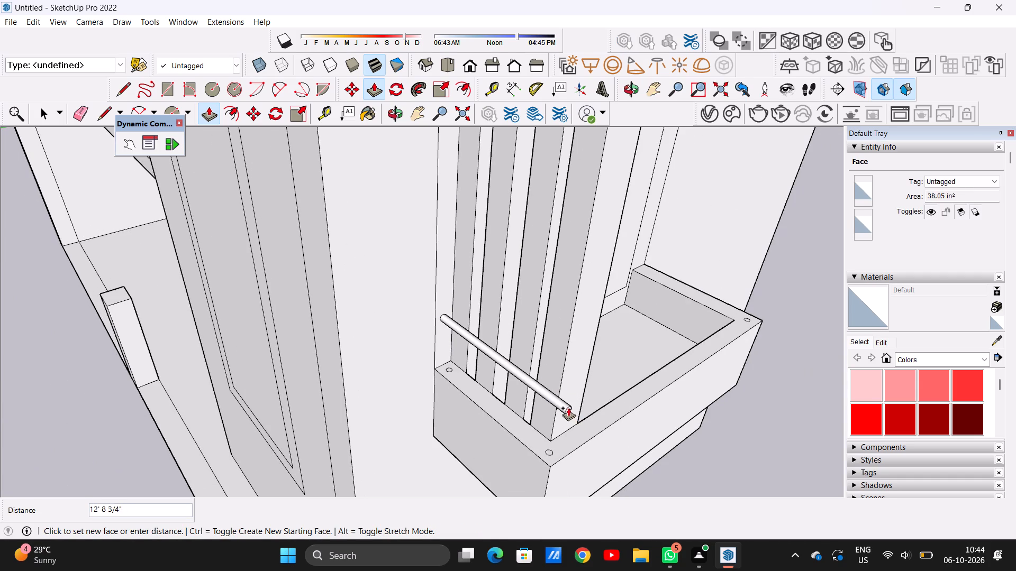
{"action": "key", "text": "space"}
Extrude the circle at the parapet's near outer corner upward about 4'7" to form a vertical railing post.
{"action": "middle_click_drag", "start_coordinate": [559, 452], "coordinate": [531, 473]}
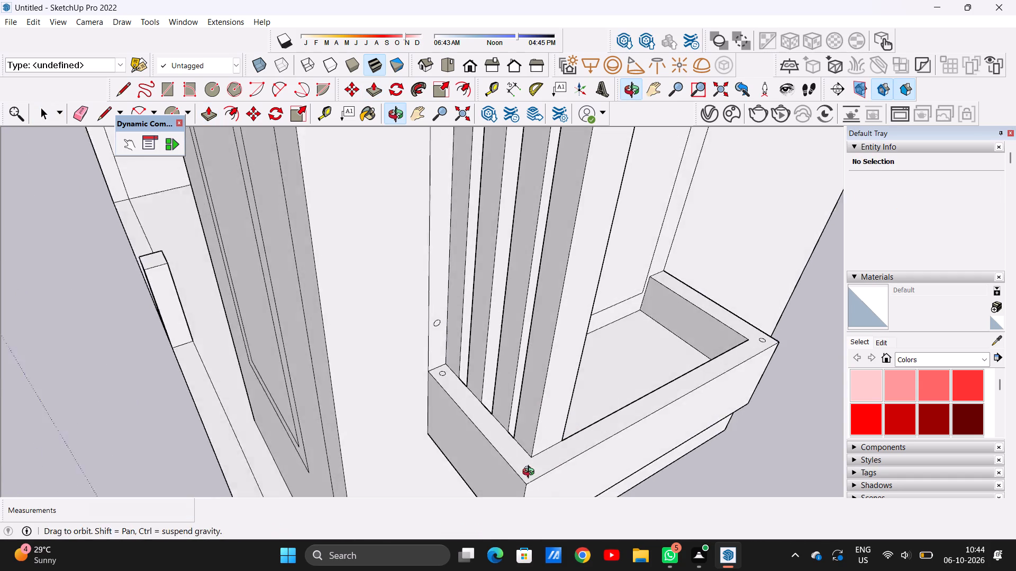
{"action": "middle_click_drag", "start_coordinate": [531, 473], "coordinate": [527, 484]}
{"action": "scroll", "coordinate": [521, 487], "scroll_direction": "up", "scroll_amount": 8}
{"action": "scroll", "coordinate": [522, 378], "scroll_direction": "down", "scroll_amount": 13}
{"action": "scroll", "coordinate": [536, 415], "scroll_direction": "up", "scroll_amount": 13}
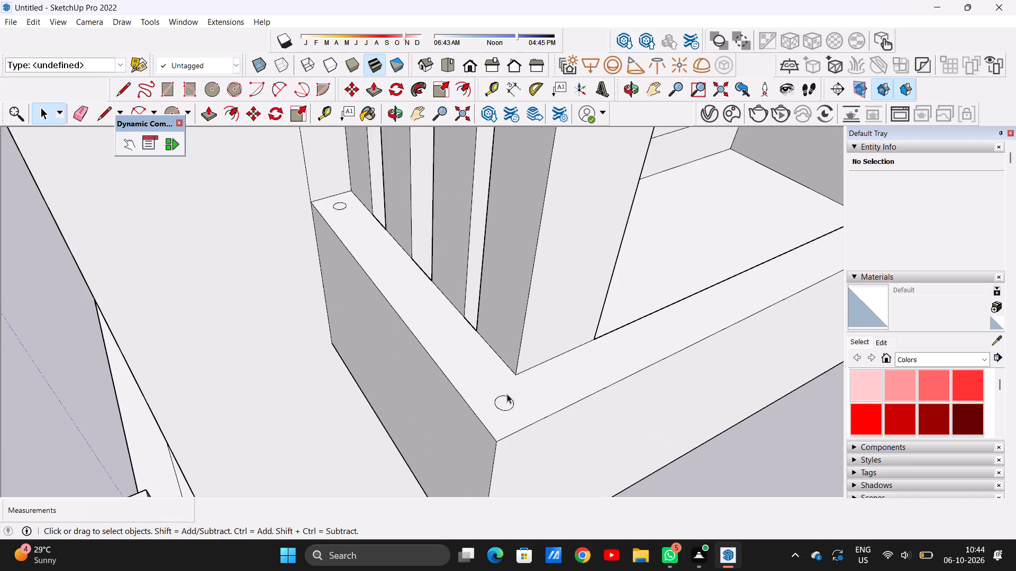
{"action": "middle_click_drag", "start_coordinate": [501, 393], "coordinate": [485, 437]}
{"action": "scroll", "coordinate": [494, 436], "scroll_direction": "up", "scroll_amount": 7}
{"action": "key", "text": "p"}
{"action": "scroll", "coordinate": [494, 436], "scroll_direction": "up", "scroll_amount": 6}
{"action": "left_click", "coordinate": [498, 437]}
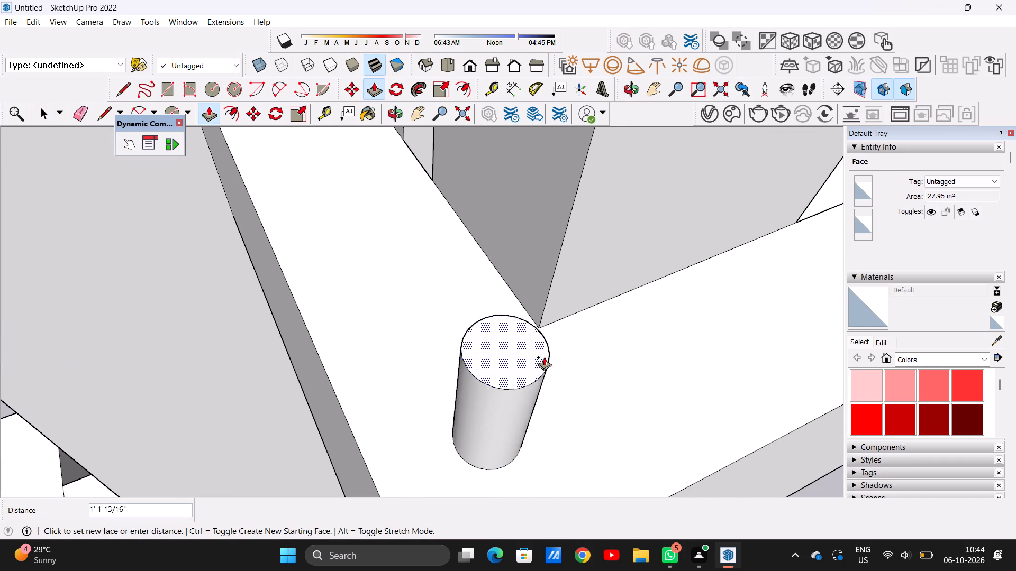
{"action": "scroll", "coordinate": [544, 356], "scroll_direction": "down", "scroll_amount": 4}
{"action": "scroll", "coordinate": [544, 356], "scroll_direction": "up", "scroll_amount": 1}
{"action": "scroll", "coordinate": [544, 356], "scroll_direction": "down", "scroll_amount": 20}
{"action": "scroll", "coordinate": [544, 356], "scroll_direction": "down", "scroll_amount": 4}
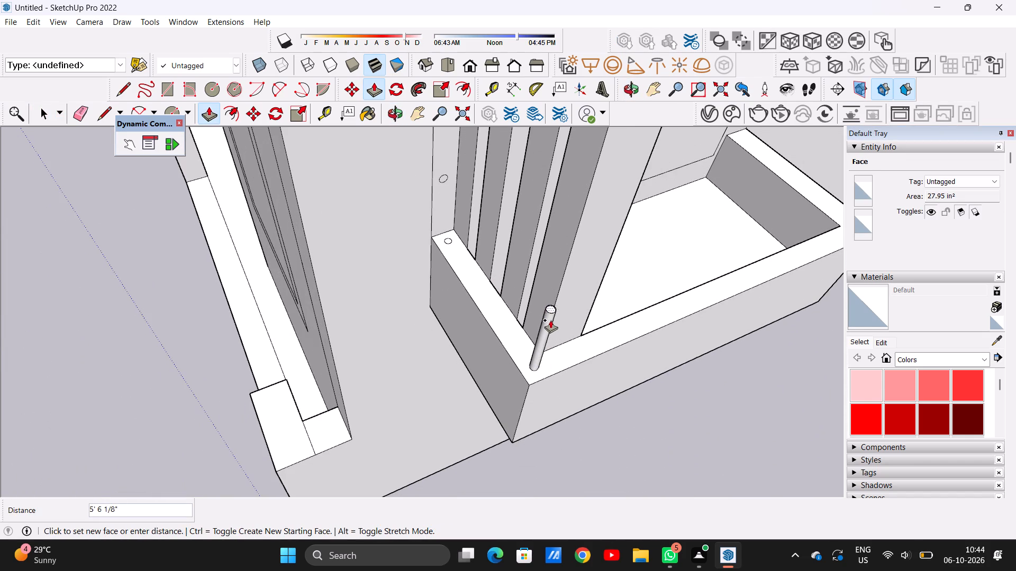
{"action": "left_click", "coordinate": [550, 321]}
Extrude the wall-face circle outward about 12'6" to form a horizontal handrail reaching past the corner post.
{"action": "middle_click_drag", "start_coordinate": [506, 333], "coordinate": [690, 249]}
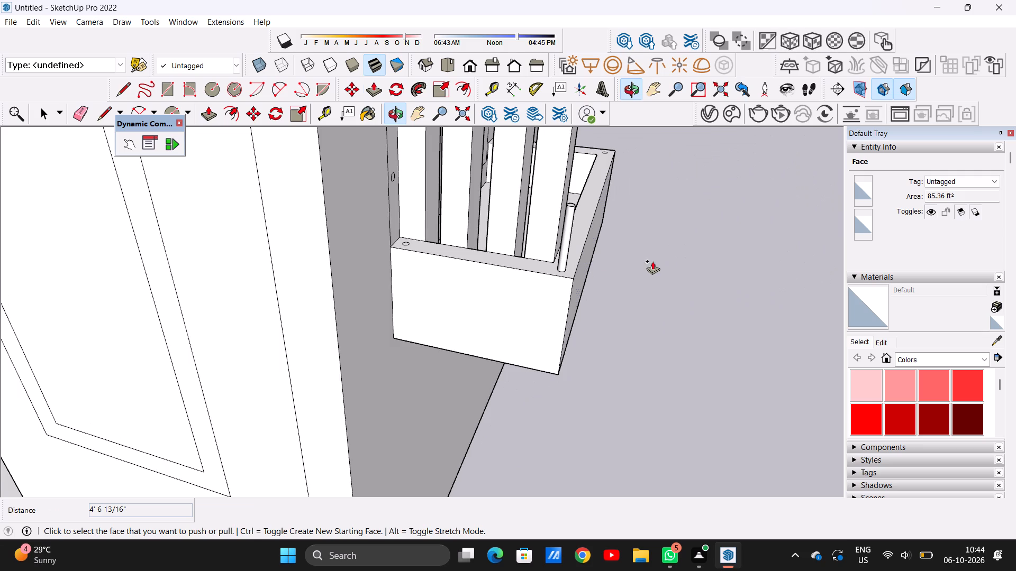
{"action": "scroll", "coordinate": [552, 290], "scroll_direction": "down", "scroll_amount": 3}
{"action": "middle_click_drag", "start_coordinate": [518, 200], "coordinate": [442, 185]}
{"action": "scroll", "coordinate": [427, 182], "scroll_direction": "up", "scroll_amount": 17}
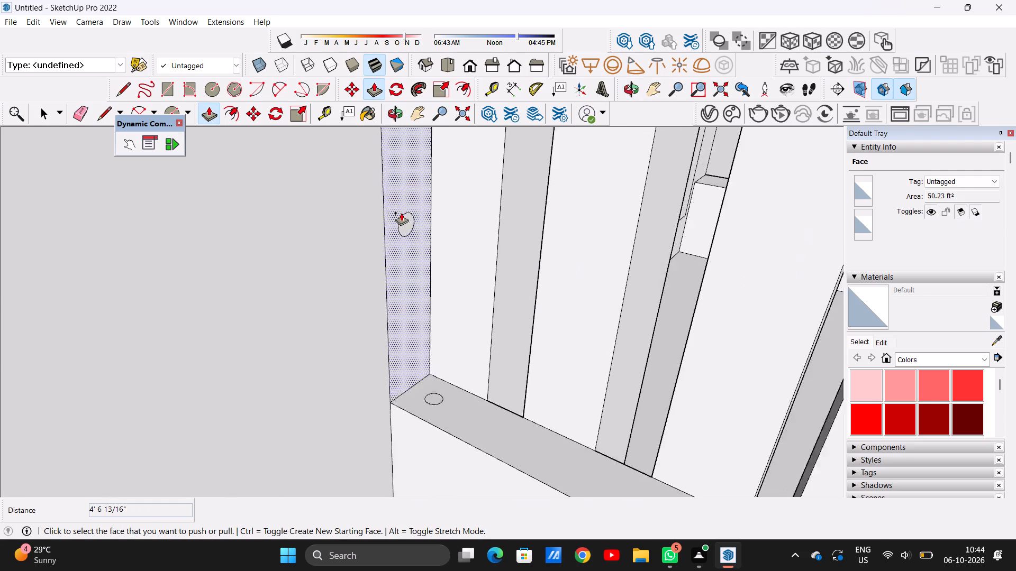
{"action": "scroll", "coordinate": [401, 213], "scroll_direction": "up", "scroll_amount": 2}
{"action": "left_click", "coordinate": [409, 222]}
{"action": "scroll", "coordinate": [476, 271], "scroll_direction": "down", "scroll_amount": 18}
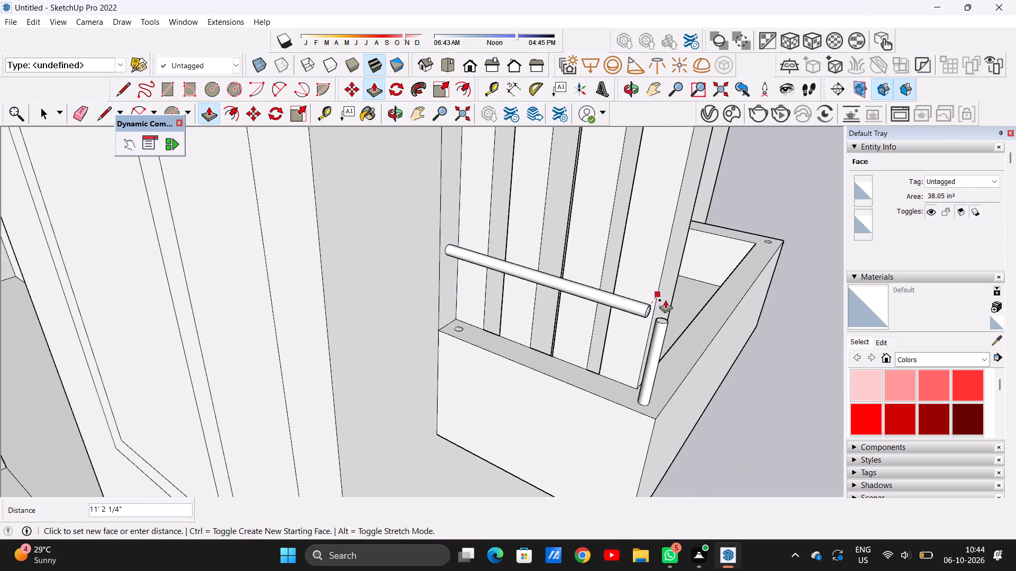
{"action": "scroll", "coordinate": [668, 317], "scroll_direction": "up", "scroll_amount": 19}
{"action": "middle_click_drag", "start_coordinate": [673, 337], "coordinate": [482, 304]}
{"action": "scroll", "coordinate": [483, 303], "scroll_direction": "down", "scroll_amount": 11}
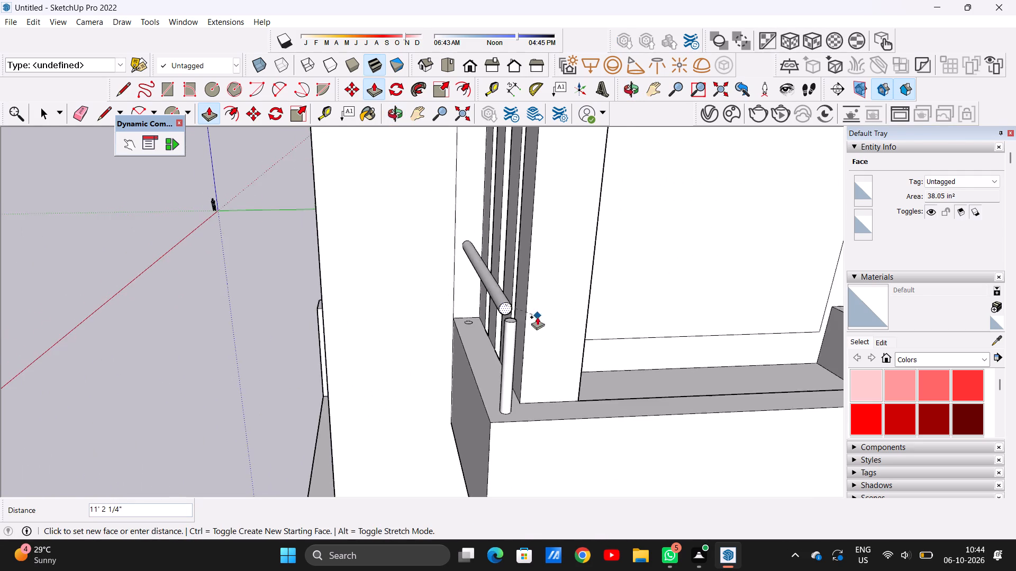
{"action": "middle_click_drag", "start_coordinate": [541, 334], "coordinate": [400, 328]}
{"action": "scroll", "coordinate": [384, 318], "scroll_direction": "up", "scroll_amount": 10}
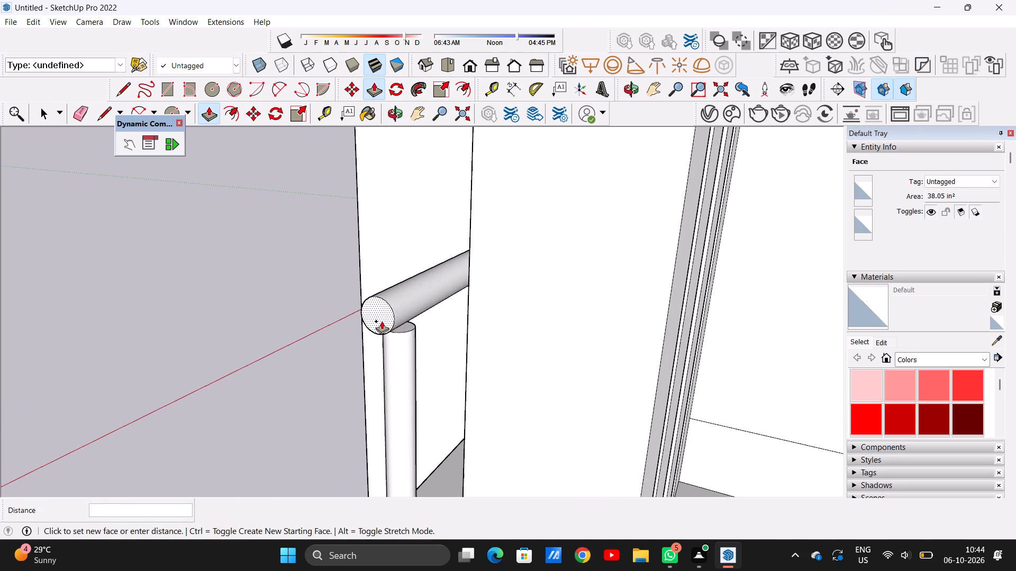
{"action": "left_click", "coordinate": [375, 325]}
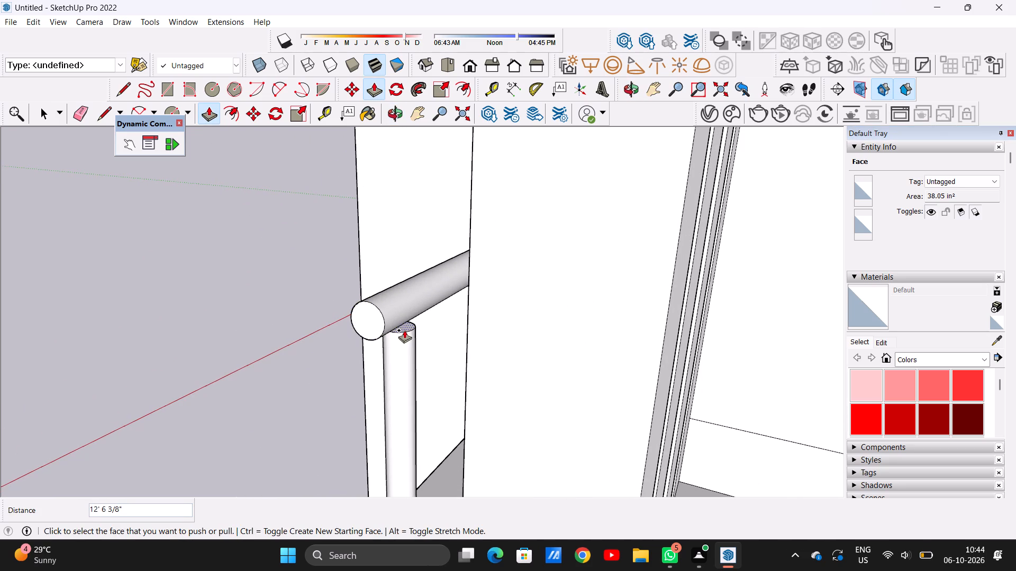
Raise the corner post's top face by 4" so that it runs into the horizontal handrail.
{"action": "scroll", "coordinate": [404, 330], "scroll_direction": "up", "scroll_amount": 6}
{"action": "left_click", "coordinate": [404, 328]}
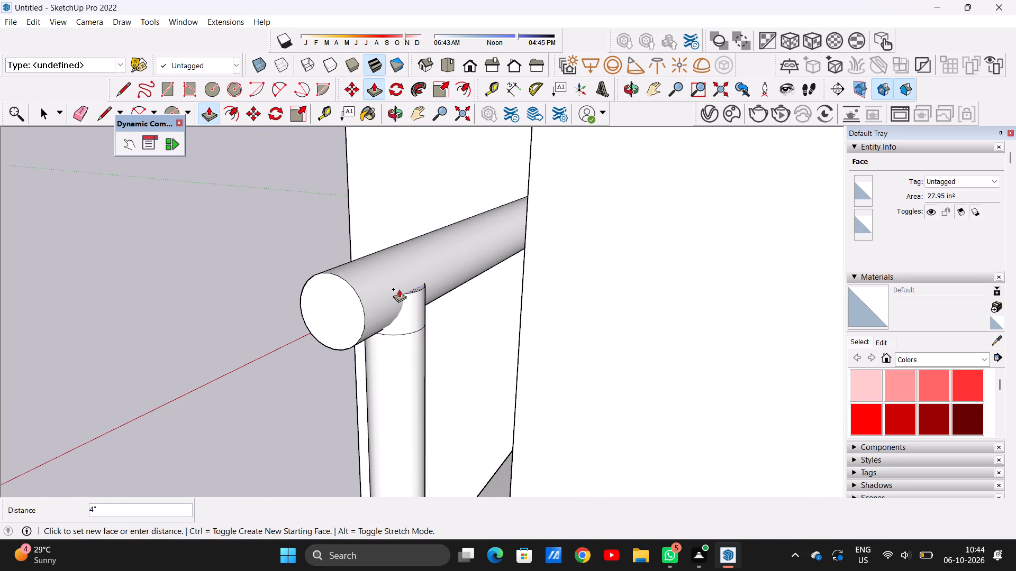
{"action": "left_click", "coordinate": [399, 289]}
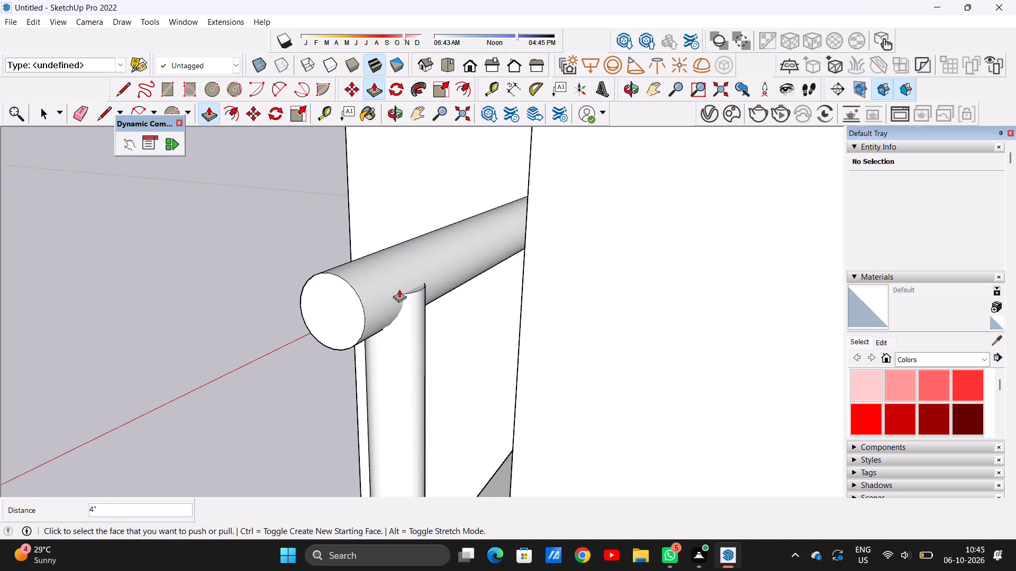
{"action": "key", "text": "space"}
Extrude the circle at the parapet's far outer corner upward about 6' to form the second vertical post.
{"action": "scroll", "coordinate": [386, 386], "scroll_direction": "down", "scroll_amount": 20}
{"action": "scroll", "coordinate": [386, 386], "scroll_direction": "down", "scroll_amount": 2}
{"action": "scroll", "coordinate": [407, 351], "scroll_direction": "up", "scroll_amount": 1}
{"action": "scroll", "coordinate": [407, 351], "scroll_direction": "down", "scroll_amount": 4}
{"action": "middle_click_drag", "start_coordinate": [371, 374], "coordinate": [437, 385]}
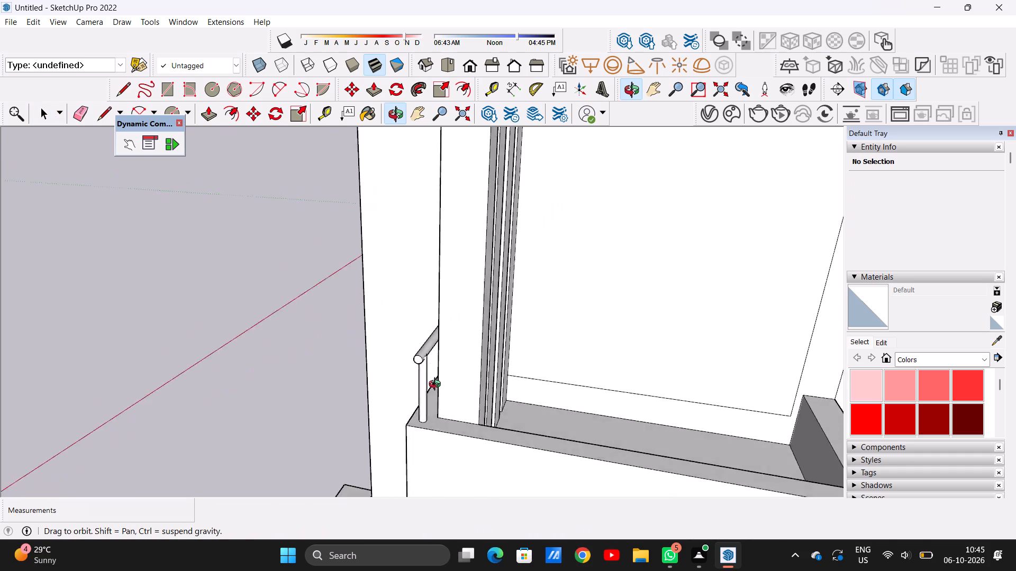
{"action": "middle_click_drag", "start_coordinate": [437, 385], "coordinate": [451, 436]}
{"action": "scroll", "coordinate": [416, 334], "scroll_direction": "down", "scroll_amount": 9}
{"action": "scroll", "coordinate": [532, 371], "scroll_direction": "up", "scroll_amount": 2}
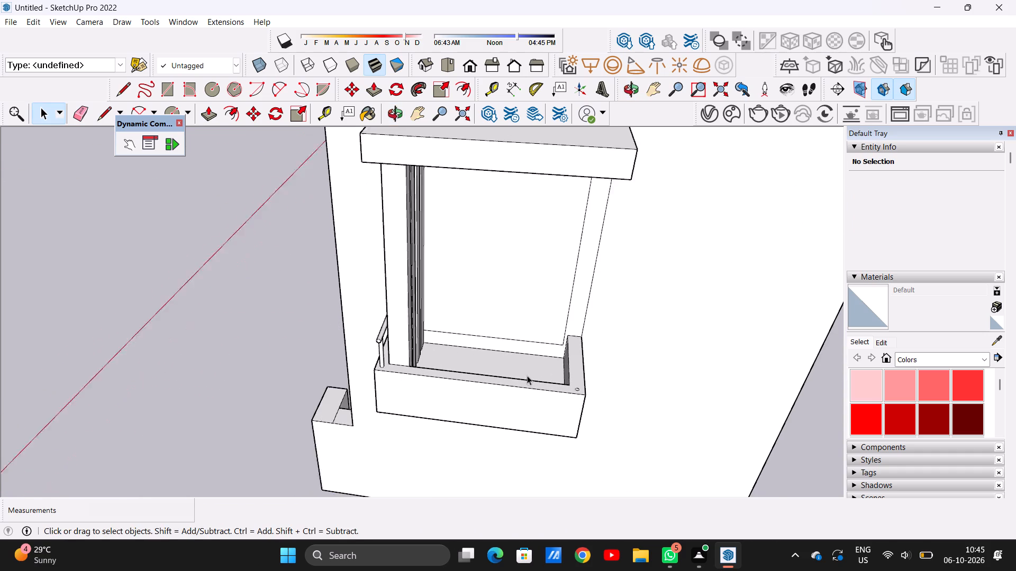
{"action": "scroll", "coordinate": [527, 375], "scroll_direction": "up", "scroll_amount": 2}
{"action": "middle_click_drag", "start_coordinate": [502, 375], "coordinate": [529, 438]}
{"action": "scroll", "coordinate": [598, 415], "scroll_direction": "up", "scroll_amount": 8}
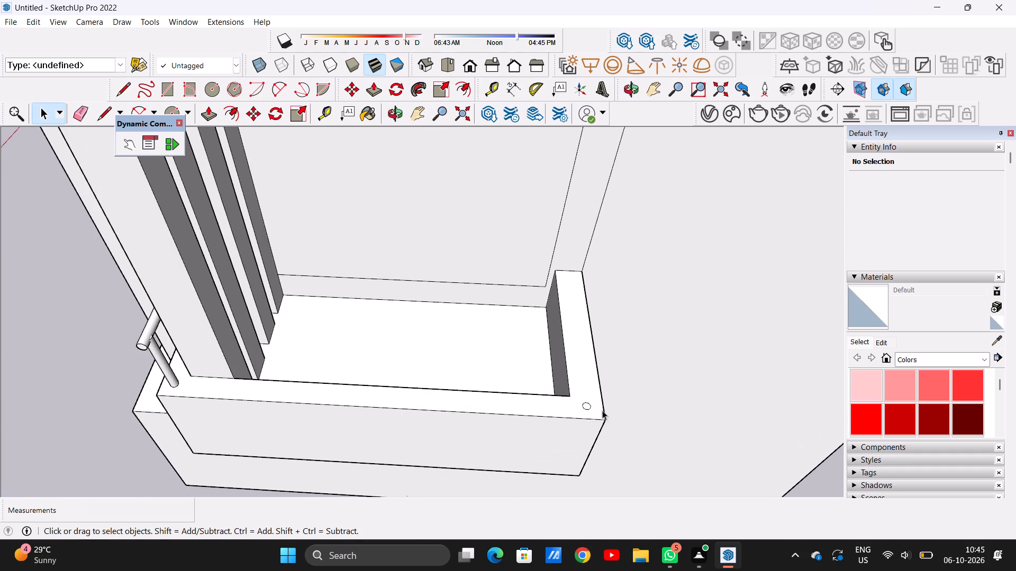
{"action": "scroll", "coordinate": [602, 397], "scroll_direction": "down", "scroll_amount": 6}
{"action": "middle_click_drag", "start_coordinate": [525, 402], "coordinate": [476, 390]}
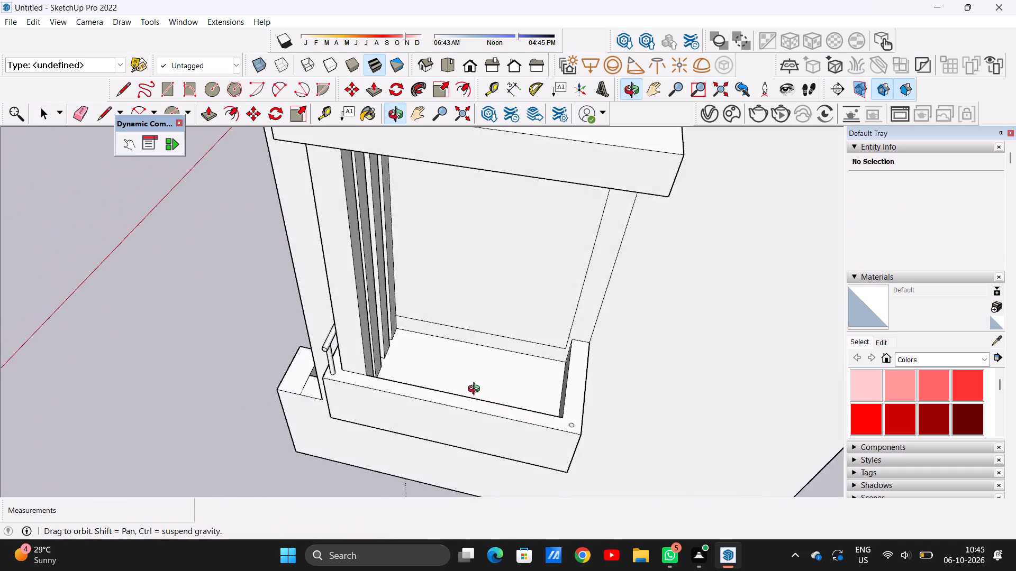
{"action": "middle_click_drag", "start_coordinate": [476, 390], "coordinate": [520, 413]}
{"action": "scroll", "coordinate": [598, 400], "scroll_direction": "up", "scroll_amount": 1}
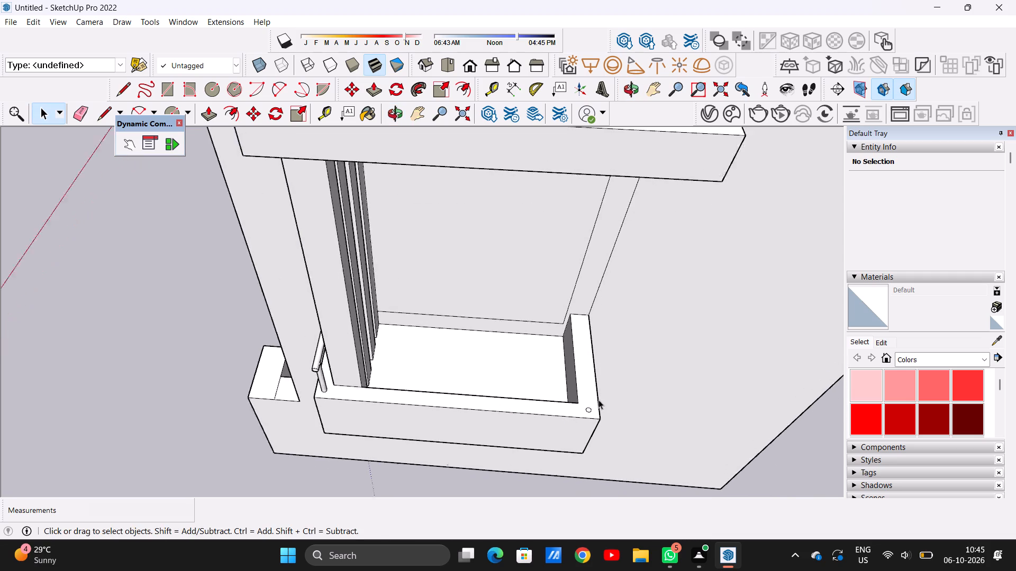
{"action": "scroll", "coordinate": [598, 400], "scroll_direction": "up", "scroll_amount": 5}
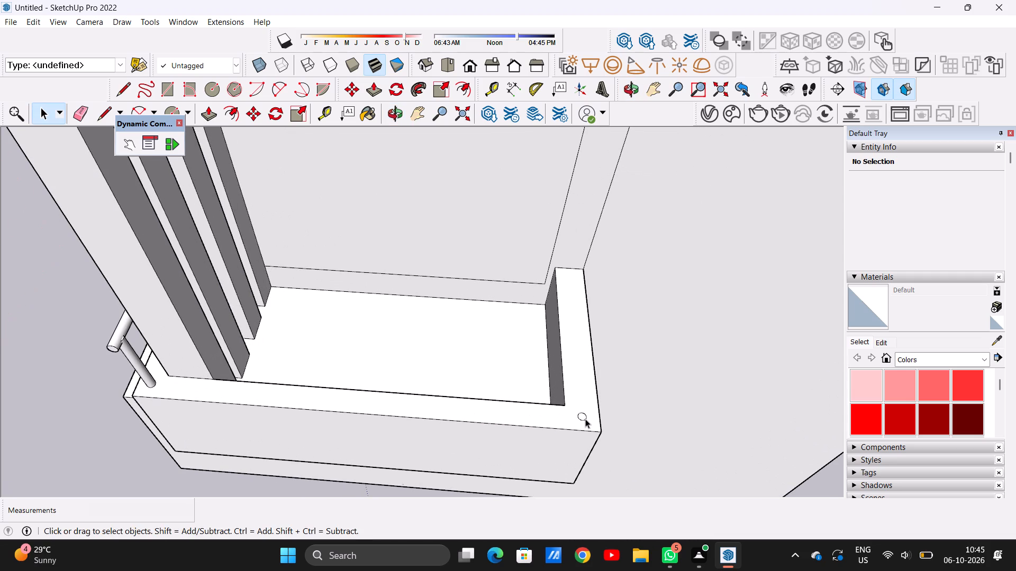
{"action": "key", "text": "p"}
{"action": "scroll", "coordinate": [584, 410], "scroll_direction": "up", "scroll_amount": 12}
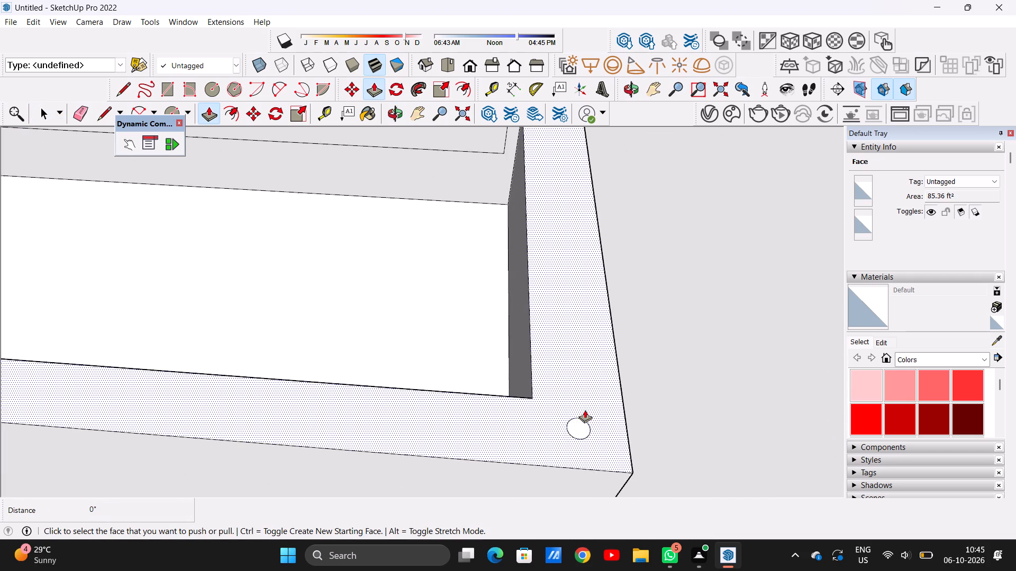
{"action": "left_click", "coordinate": [580, 426]}
{"action": "scroll", "coordinate": [607, 355], "scroll_direction": "down", "scroll_amount": 14}
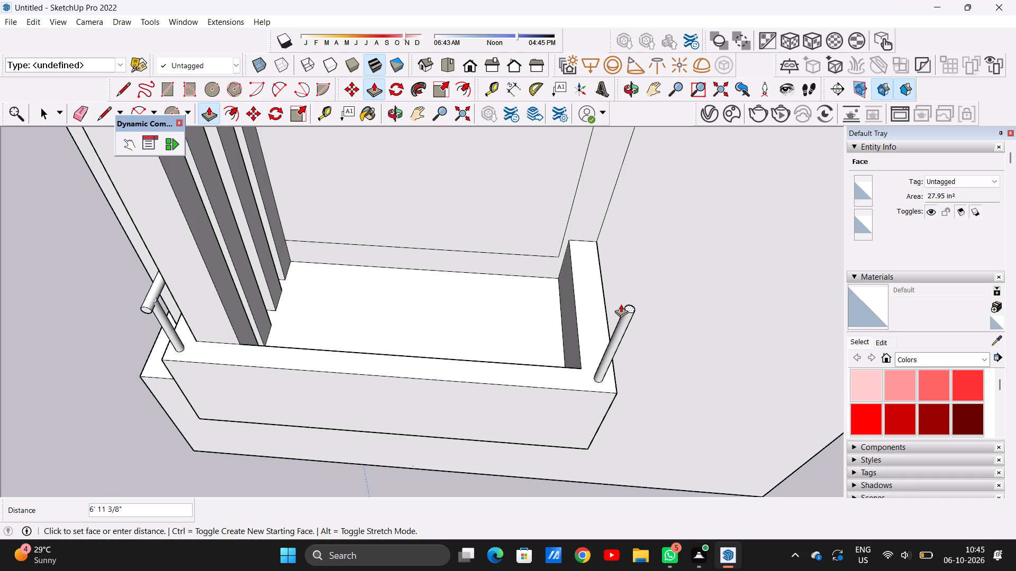
{"action": "left_click", "coordinate": [611, 314]}
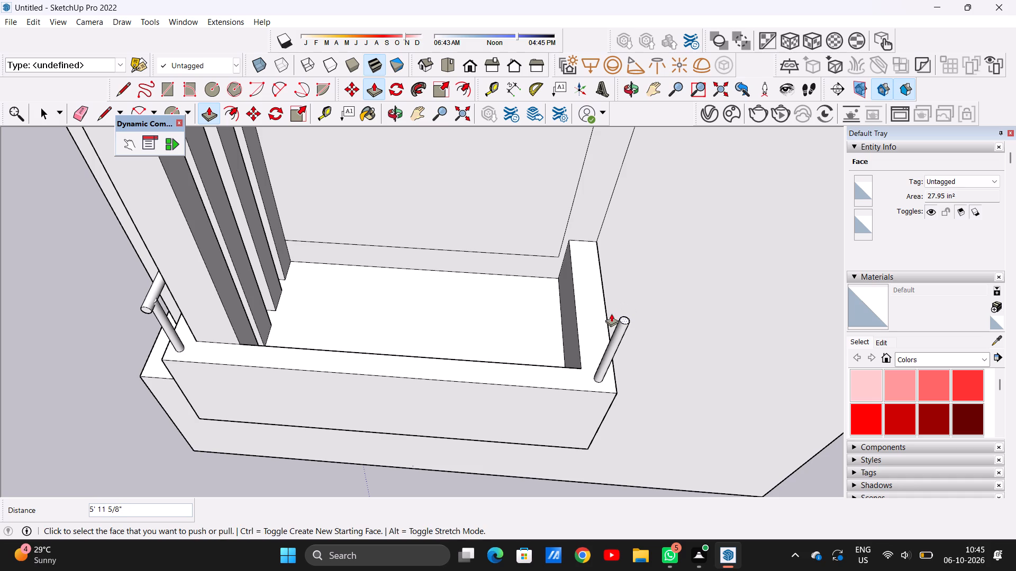
{"action": "scroll", "coordinate": [586, 351], "scroll_direction": "down", "scroll_amount": 14}
{"action": "middle_click_drag", "start_coordinate": [600, 338], "coordinate": [598, 306]}
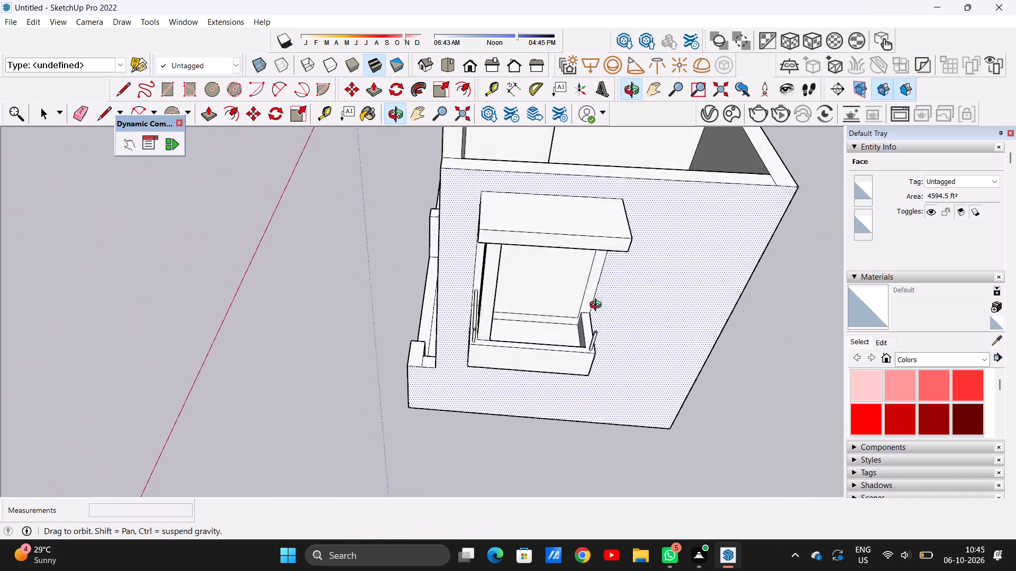
{"action": "middle_click_drag", "start_coordinate": [598, 306], "coordinate": [604, 288]}
{"action": "scroll", "coordinate": [597, 330], "scroll_direction": "up", "scroll_amount": 11}
{"action": "key", "text": "space"}
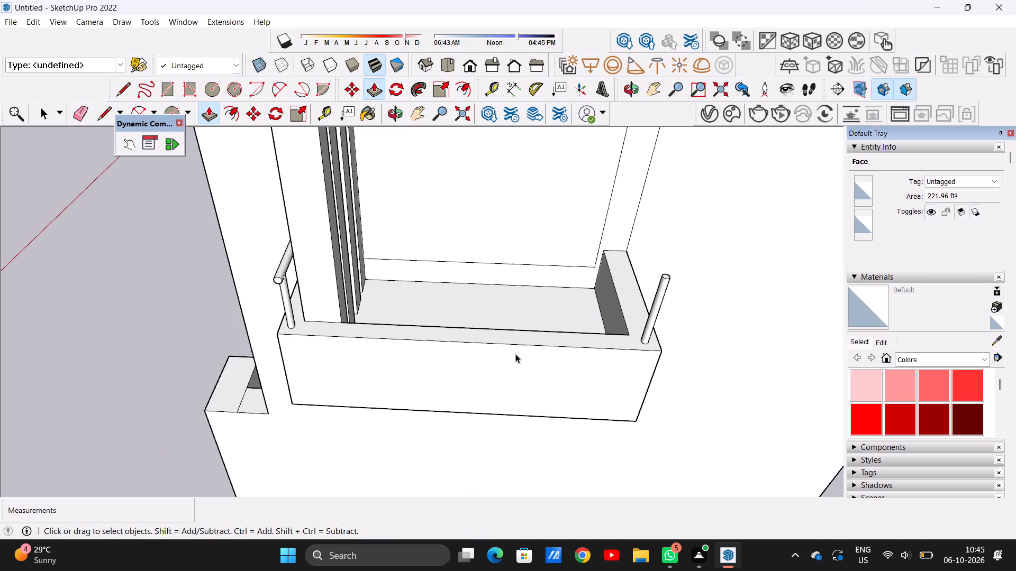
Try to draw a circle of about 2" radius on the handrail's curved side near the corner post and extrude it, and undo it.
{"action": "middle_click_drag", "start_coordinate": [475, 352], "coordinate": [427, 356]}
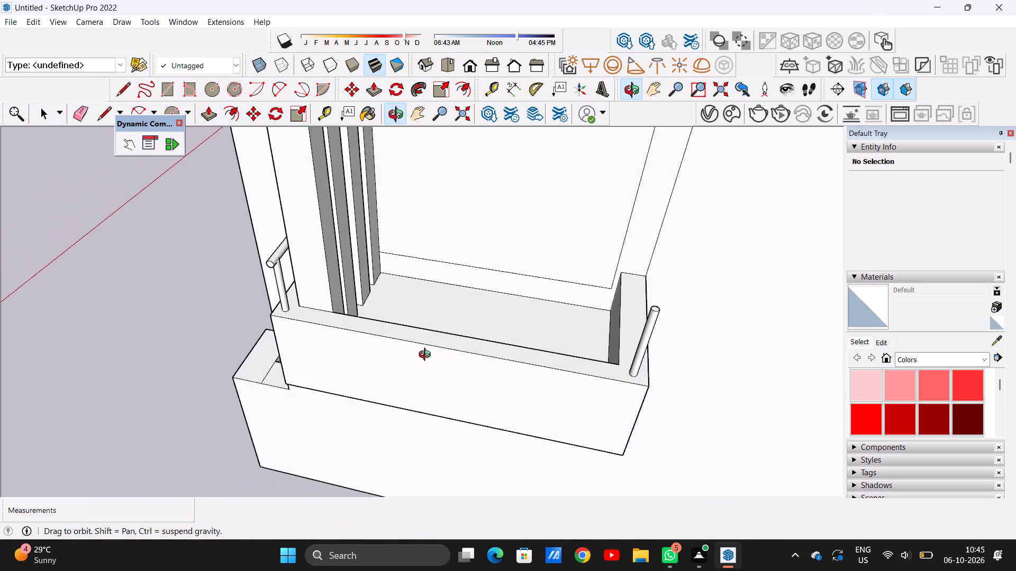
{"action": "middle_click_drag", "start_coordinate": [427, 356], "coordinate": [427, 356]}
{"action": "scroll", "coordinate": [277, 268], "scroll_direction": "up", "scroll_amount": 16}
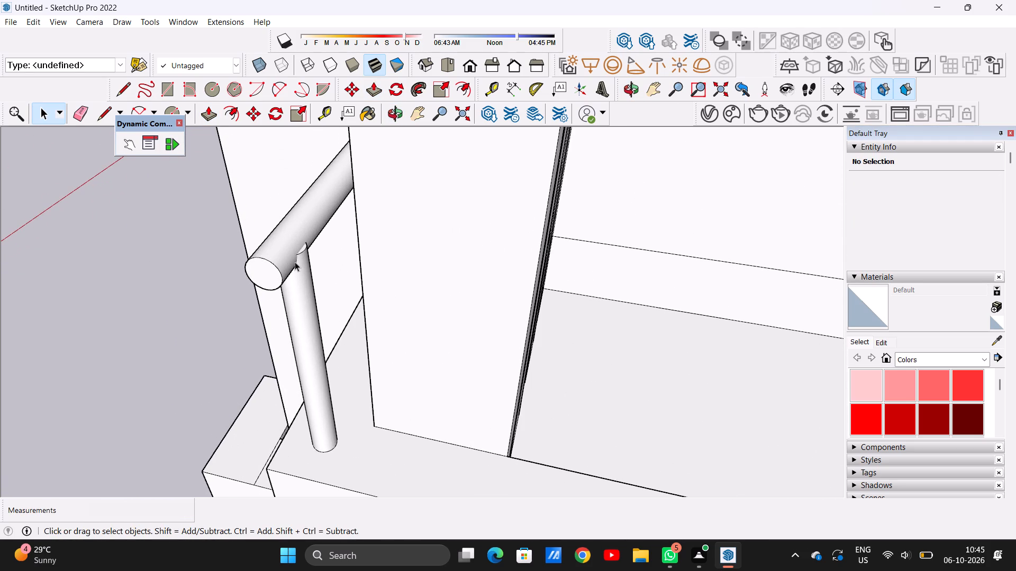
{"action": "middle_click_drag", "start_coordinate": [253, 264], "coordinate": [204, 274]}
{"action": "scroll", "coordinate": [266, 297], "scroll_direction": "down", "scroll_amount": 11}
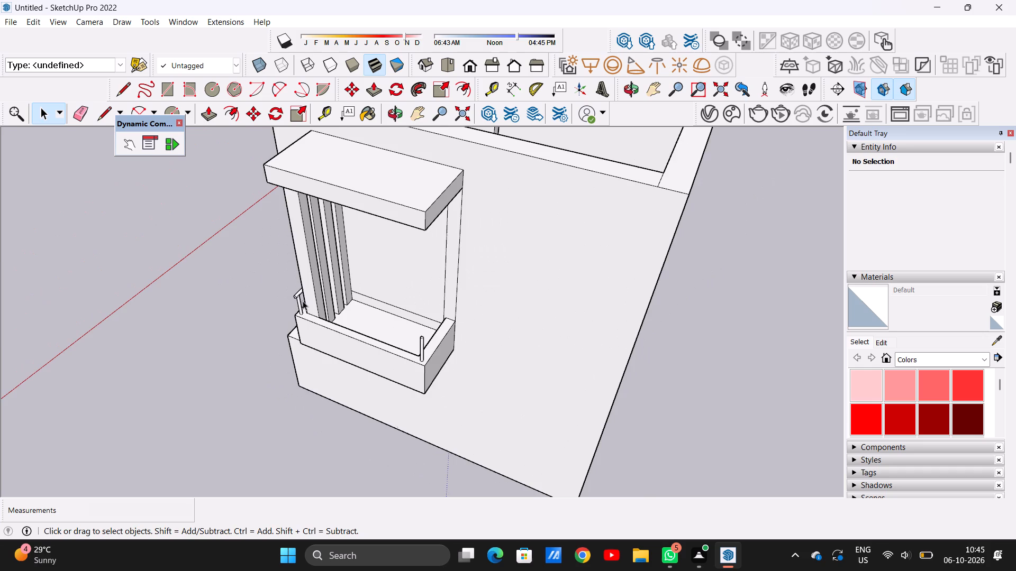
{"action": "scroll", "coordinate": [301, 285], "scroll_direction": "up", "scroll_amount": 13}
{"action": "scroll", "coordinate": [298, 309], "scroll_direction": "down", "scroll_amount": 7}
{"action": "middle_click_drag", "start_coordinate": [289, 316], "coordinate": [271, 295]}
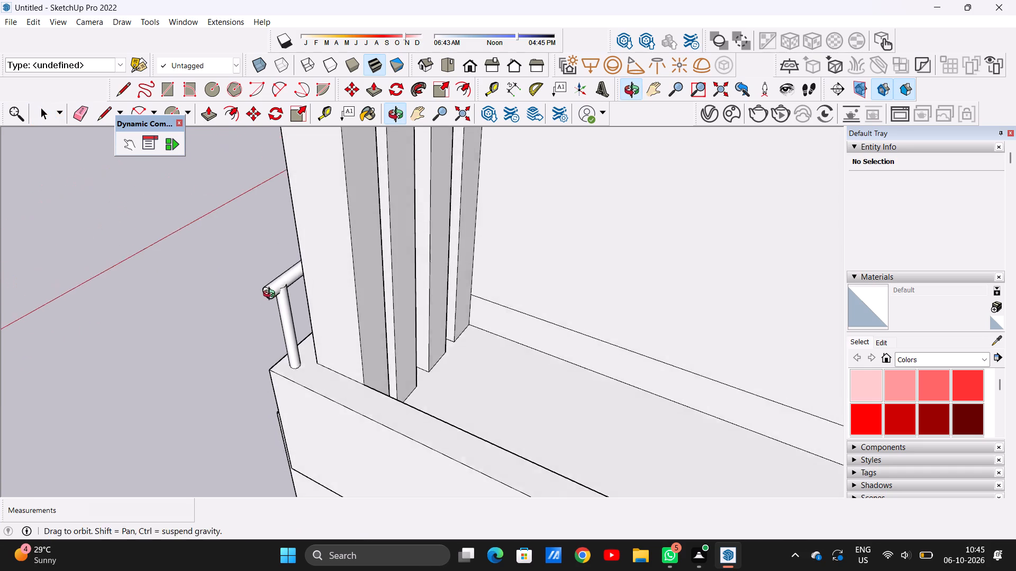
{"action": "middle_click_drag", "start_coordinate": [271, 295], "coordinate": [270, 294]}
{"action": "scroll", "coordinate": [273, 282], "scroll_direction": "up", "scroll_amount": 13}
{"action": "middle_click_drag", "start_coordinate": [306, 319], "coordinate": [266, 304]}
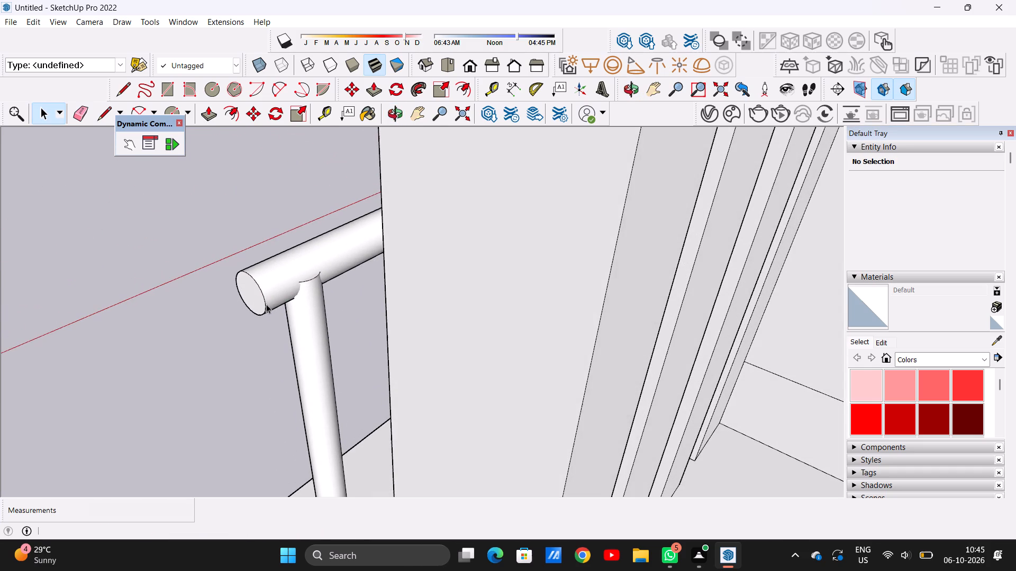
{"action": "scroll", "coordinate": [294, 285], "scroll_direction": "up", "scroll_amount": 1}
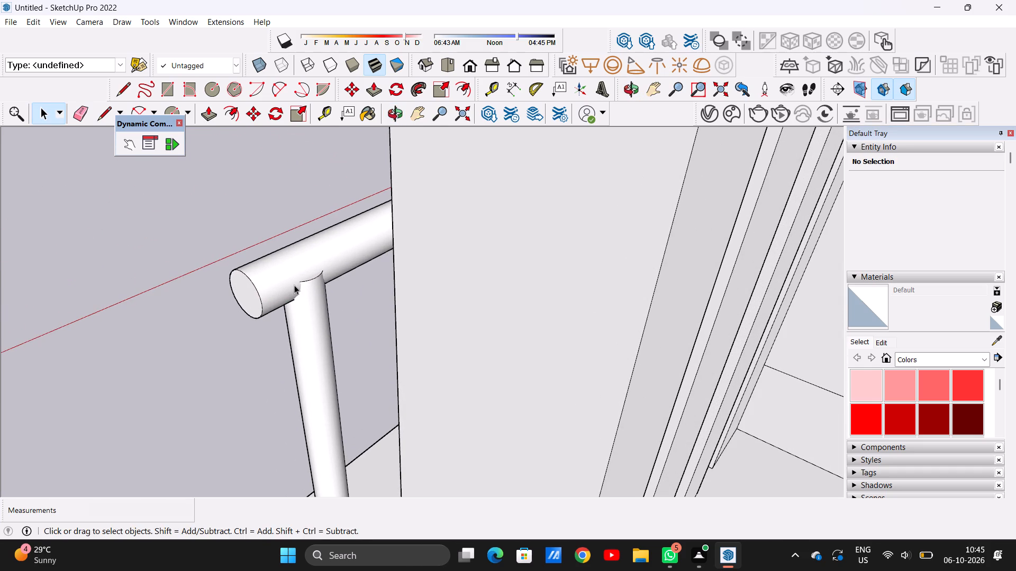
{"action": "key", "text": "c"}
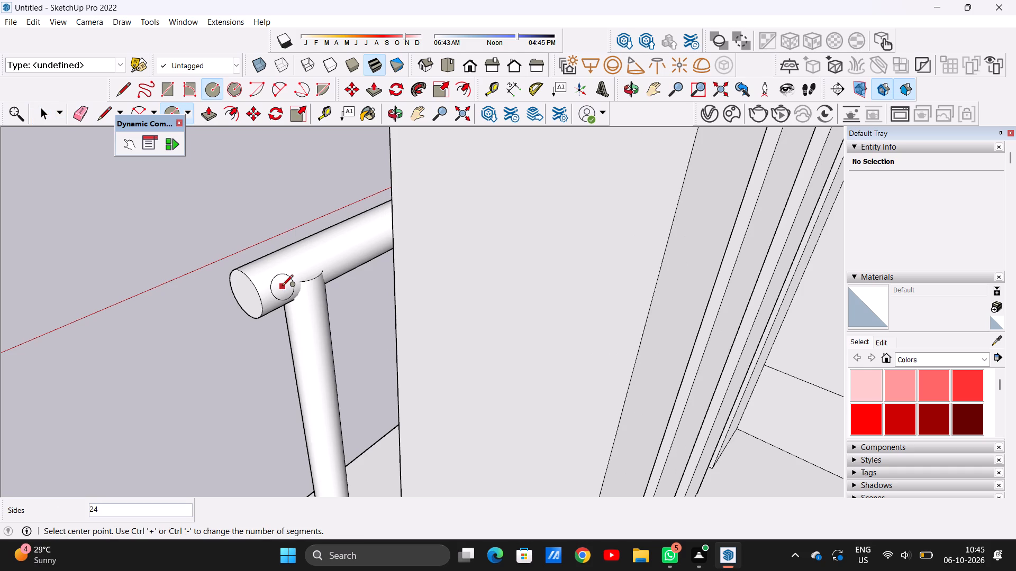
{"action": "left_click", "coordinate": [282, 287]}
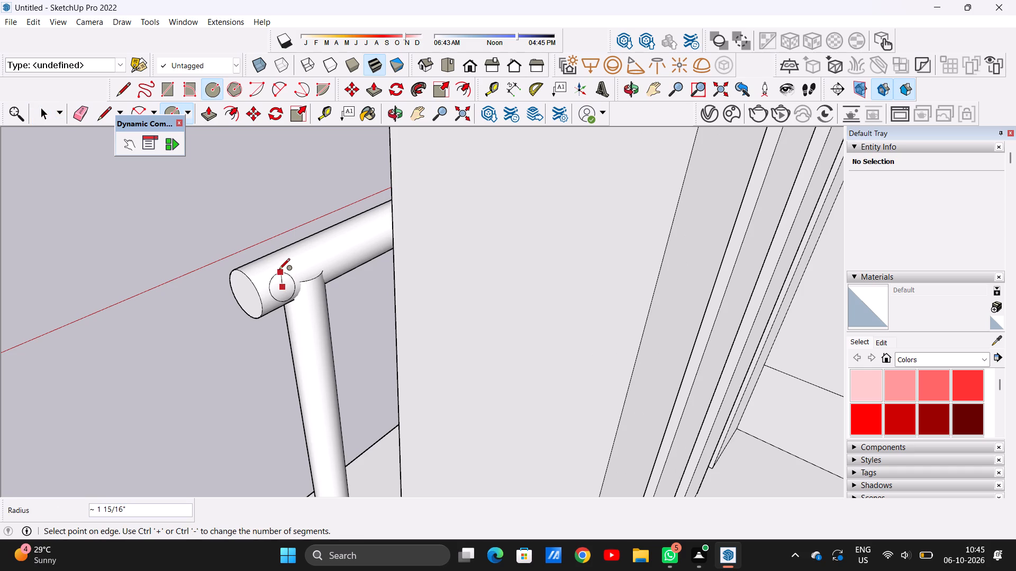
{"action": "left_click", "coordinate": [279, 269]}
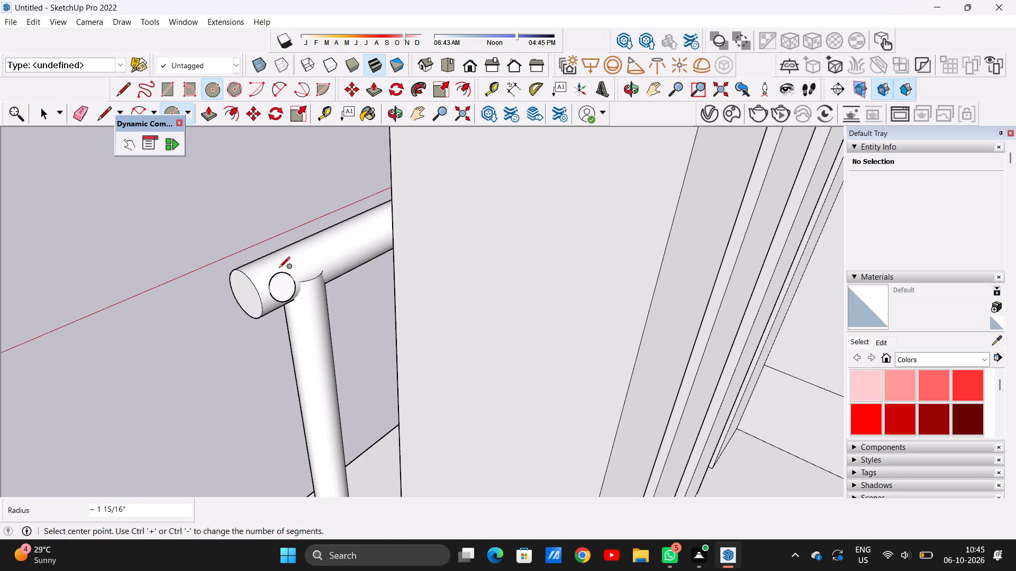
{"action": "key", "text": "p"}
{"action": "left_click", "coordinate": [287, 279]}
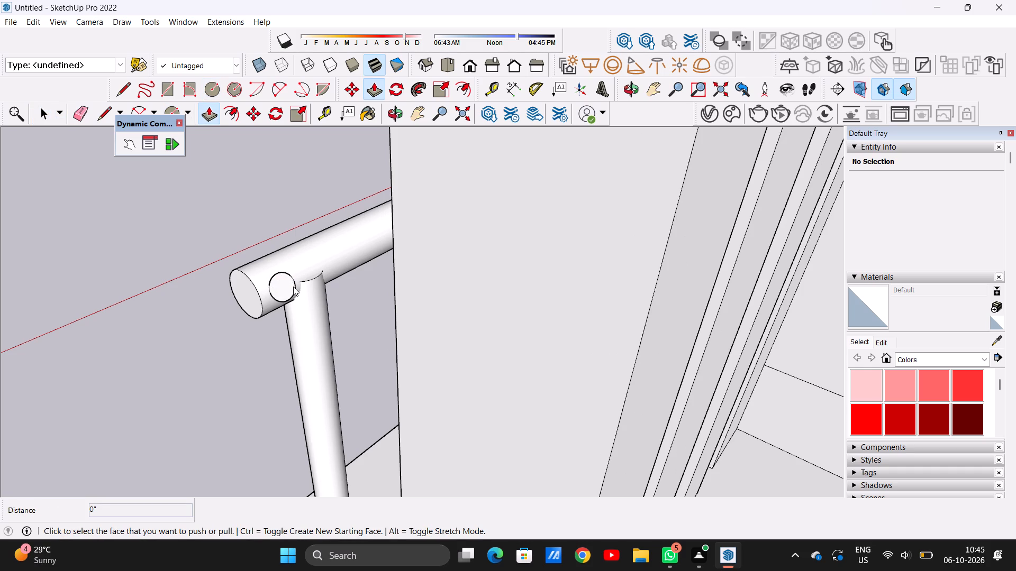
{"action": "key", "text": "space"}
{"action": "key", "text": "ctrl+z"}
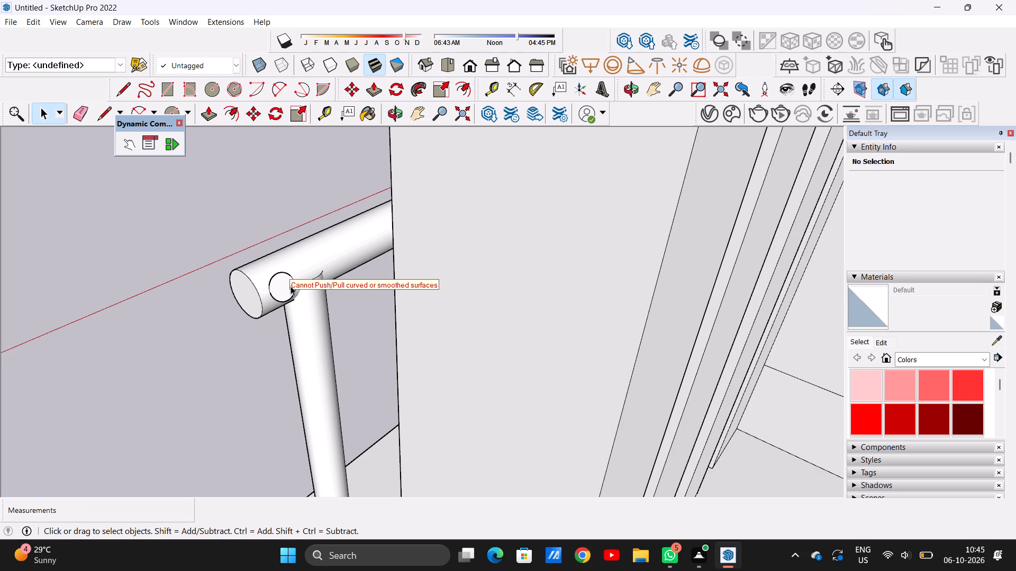
Examine the balcony railing and both corner posts from several sides.
{"action": "scroll", "coordinate": [324, 331], "scroll_direction": "down", "scroll_amount": 20}
{"action": "scroll", "coordinate": [324, 331], "scroll_direction": "down", "scroll_amount": 11}
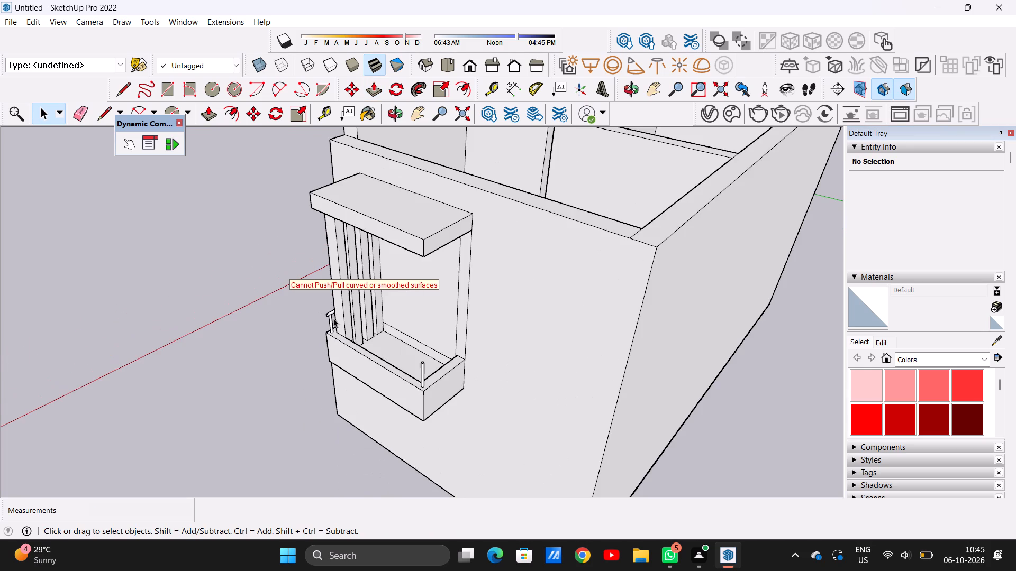
{"action": "key", "text": "space"}
{"action": "key", "text": "space"}
{"action": "middle_click_drag", "start_coordinate": [317, 343], "coordinate": [504, 320]}
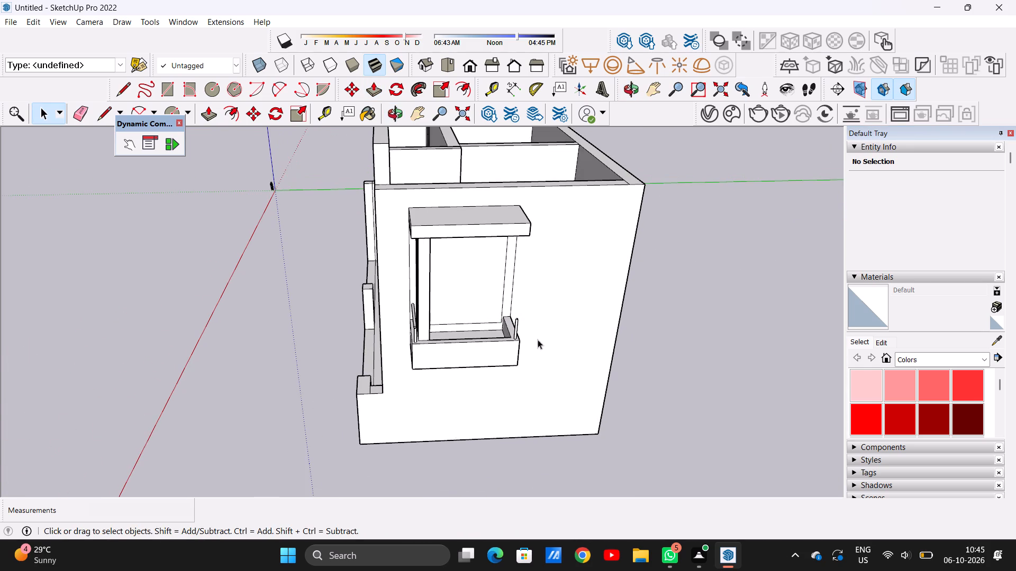
{"action": "middle_click_drag", "start_coordinate": [535, 329], "coordinate": [505, 327]}
{"action": "scroll", "coordinate": [507, 325], "scroll_direction": "up", "scroll_amount": 6}
{"action": "middle_click_drag", "start_coordinate": [503, 331], "coordinate": [285, 340]}
{"action": "scroll", "coordinate": [372, 307], "scroll_direction": "up", "scroll_amount": 7}
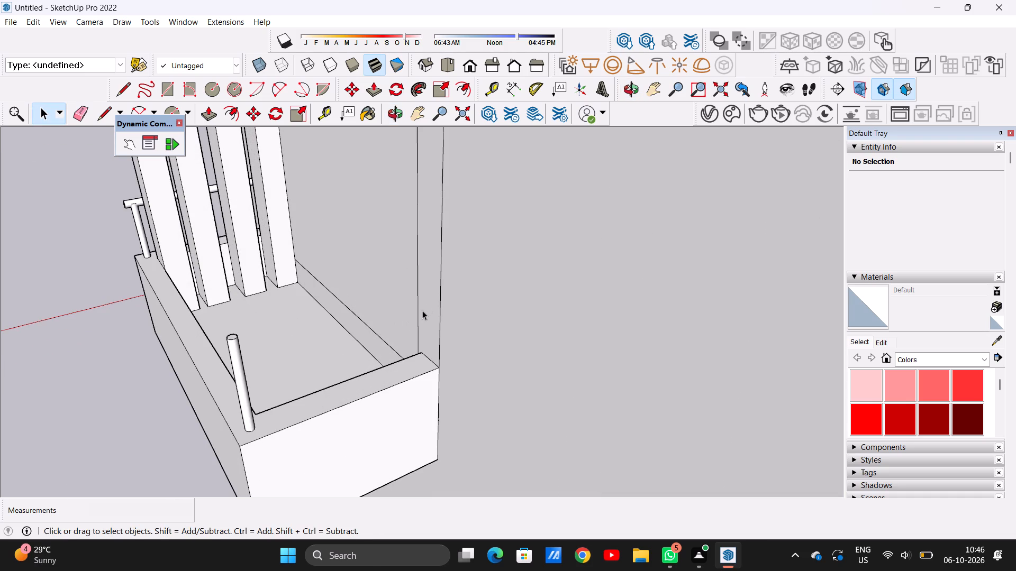
{"action": "scroll", "coordinate": [410, 326], "scroll_direction": "down", "scroll_amount": 11}
{"action": "middle_click_drag", "start_coordinate": [249, 317], "coordinate": [563, 292]}
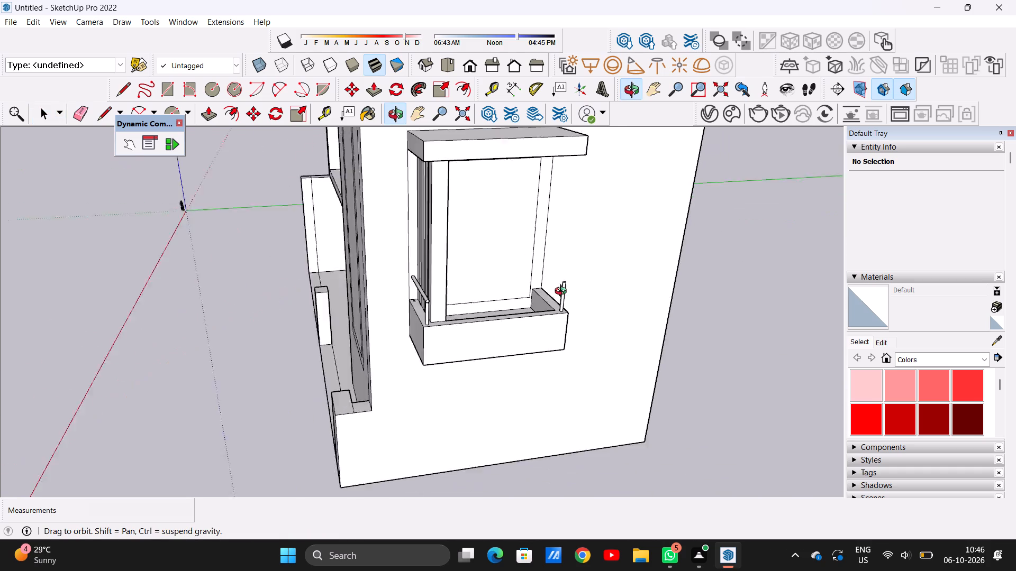
{"action": "middle_click_drag", "start_coordinate": [563, 292], "coordinate": [569, 288]}
{"action": "middle_click_drag", "start_coordinate": [414, 314], "coordinate": [540, 286]}
{"action": "scroll", "coordinate": [528, 279], "scroll_direction": "up", "scroll_amount": 11}
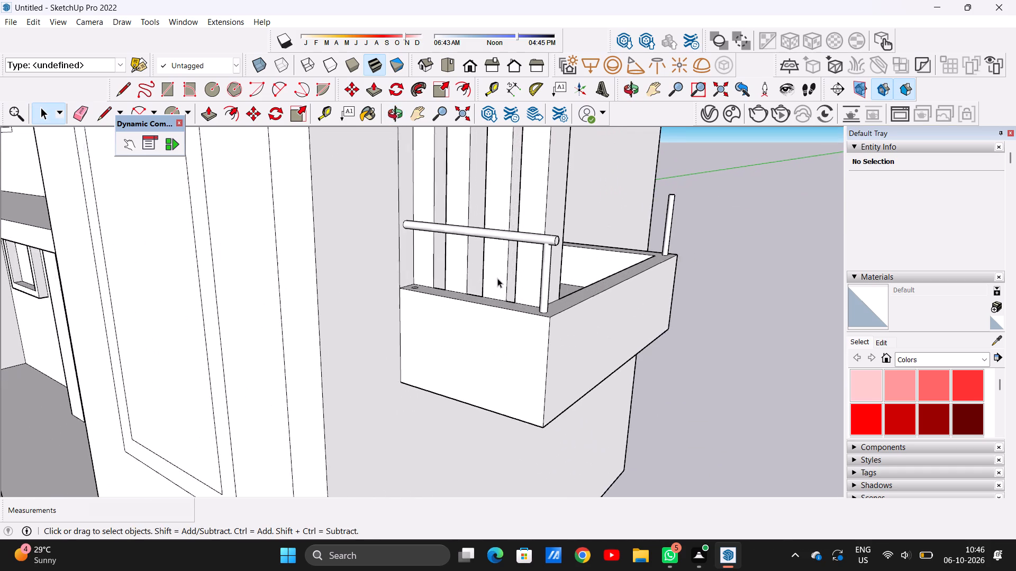
{"action": "scroll", "coordinate": [497, 278], "scroll_direction": "up", "scroll_amount": 1}
{"action": "scroll", "coordinate": [487, 282], "scroll_direction": "down", "scroll_amount": 8}
{"action": "middle_click_drag", "start_coordinate": [554, 290], "coordinate": [419, 291]}
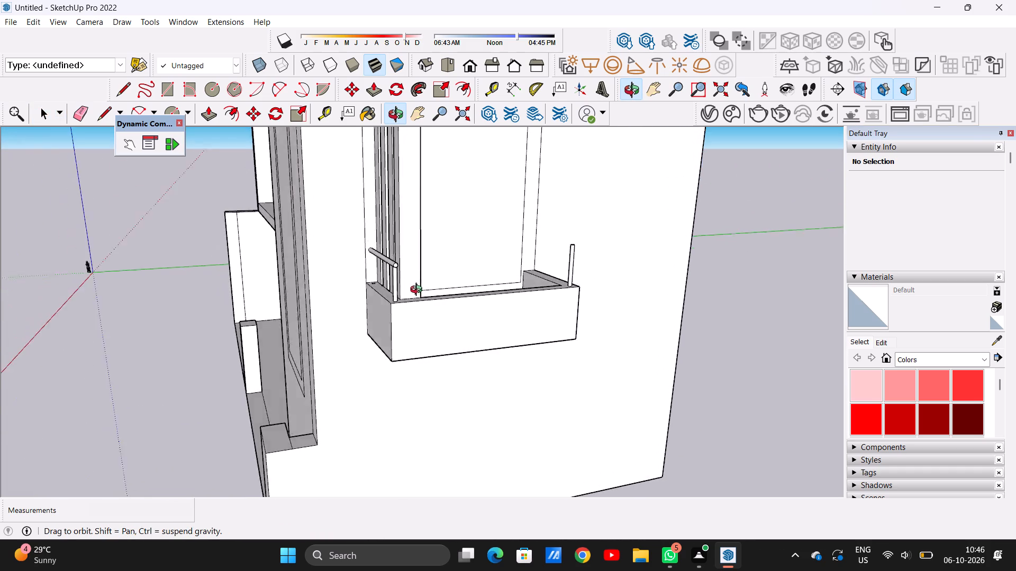
{"action": "middle_click_drag", "start_coordinate": [419, 291], "coordinate": [364, 309]}
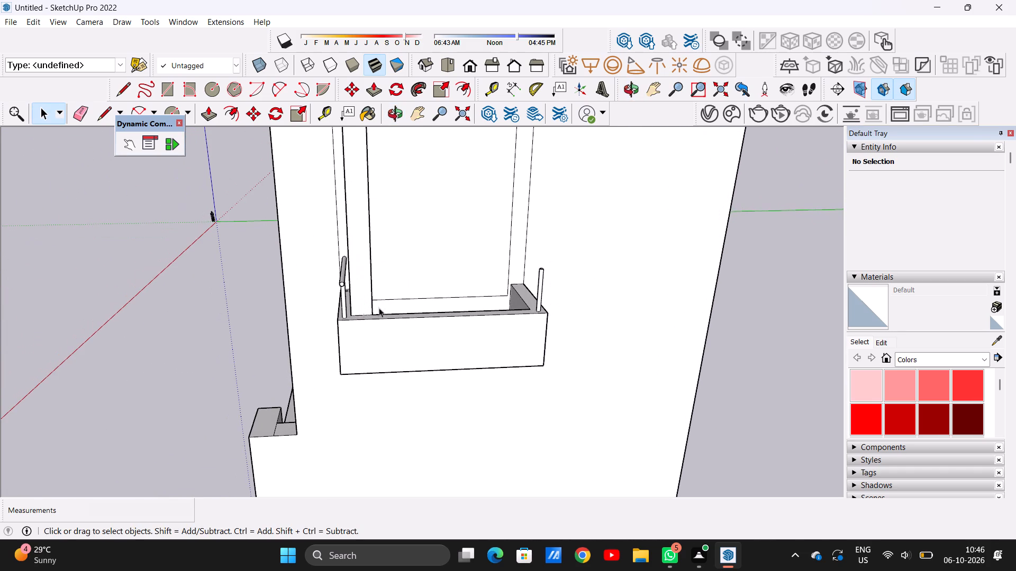
Remove the far corner post by undoing its extrusion and deleting the leftover 3" radius circle from the parapet top.
{"action": "scroll", "coordinate": [541, 302], "scroll_direction": "up", "scroll_amount": 6}
{"action": "middle_click_drag", "start_coordinate": [526, 300], "coordinate": [505, 368]}
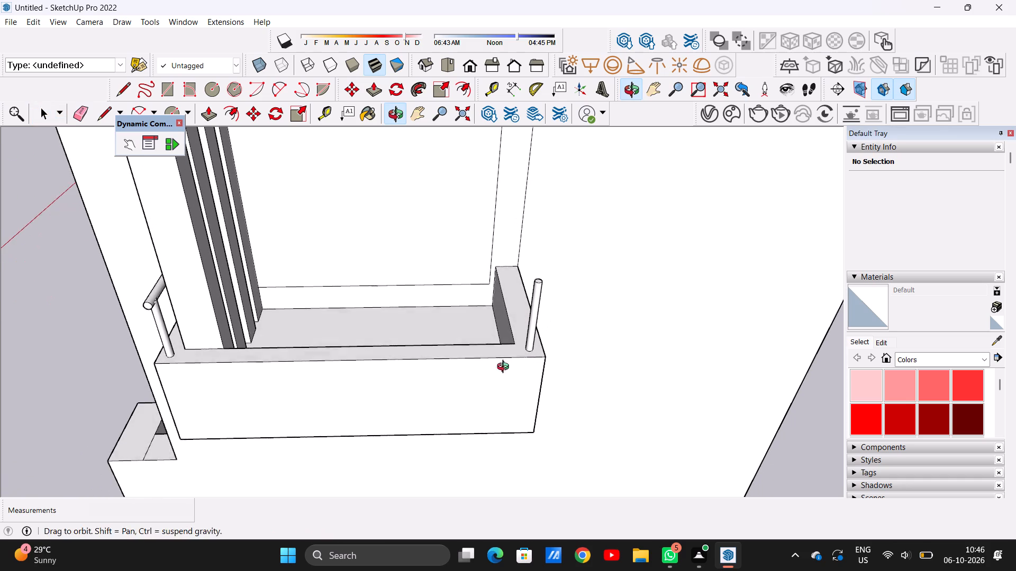
{"action": "middle_click_drag", "start_coordinate": [505, 368], "coordinate": [503, 371]}
{"action": "key", "text": "ctrl+z"}
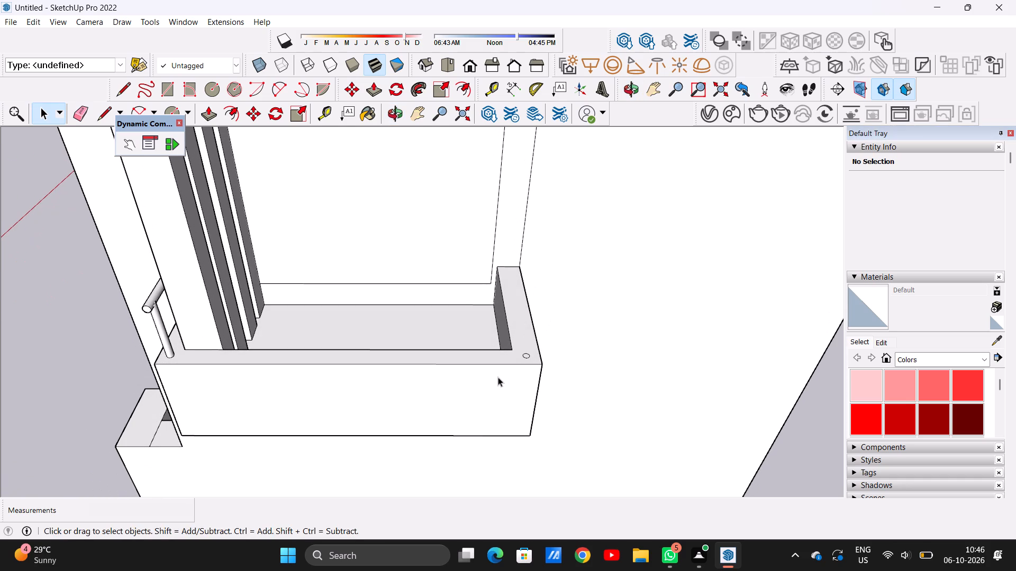
{"action": "middle_click_drag", "start_coordinate": [527, 351], "coordinate": [519, 391]}
{"action": "scroll", "coordinate": [525, 367], "scroll_direction": "up", "scroll_amount": 7}
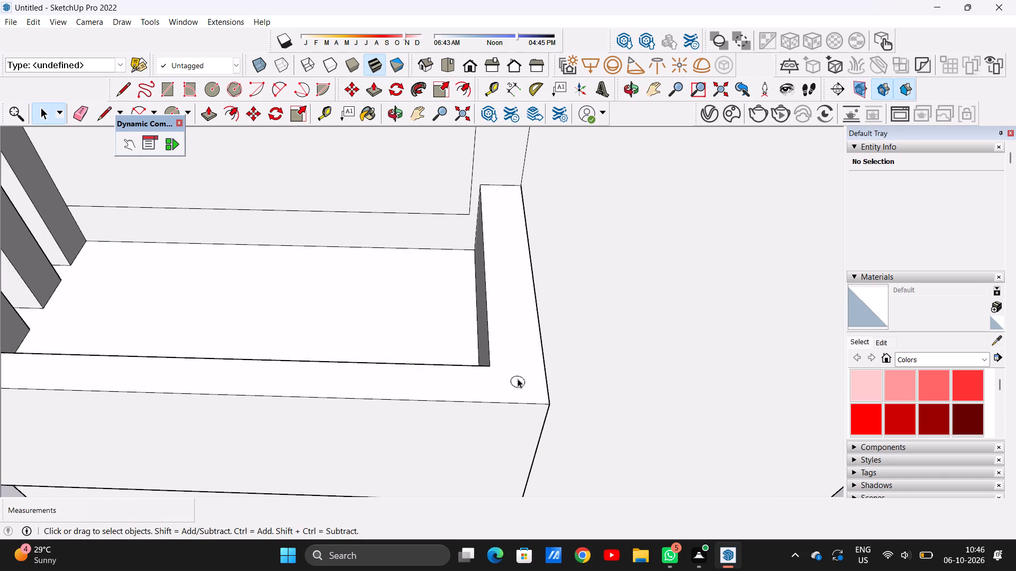
{"action": "double_click", "coordinate": [522, 381]}
{"action": "left_click", "coordinate": [668, 351]}
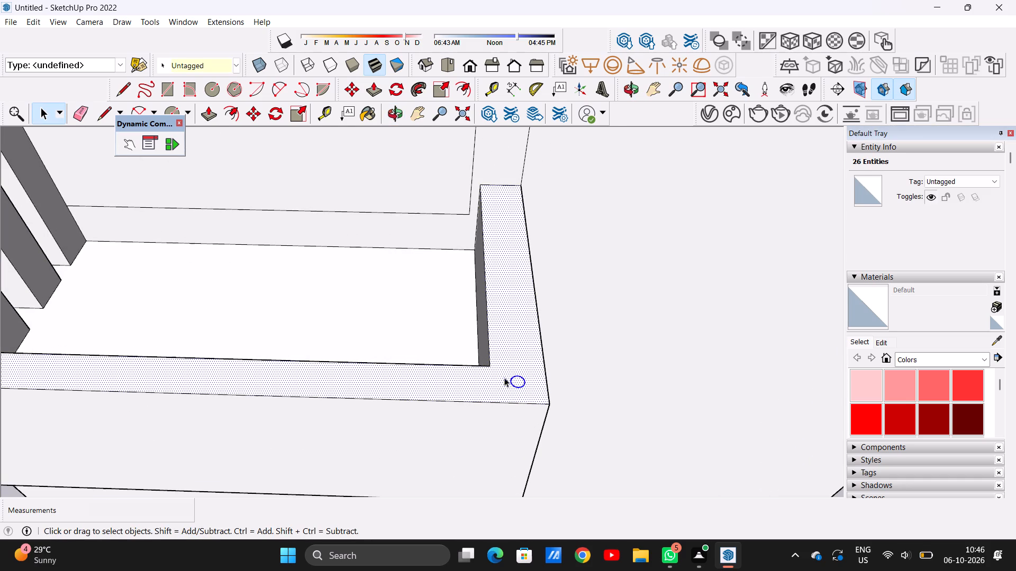
{"action": "left_click", "coordinate": [514, 379]}
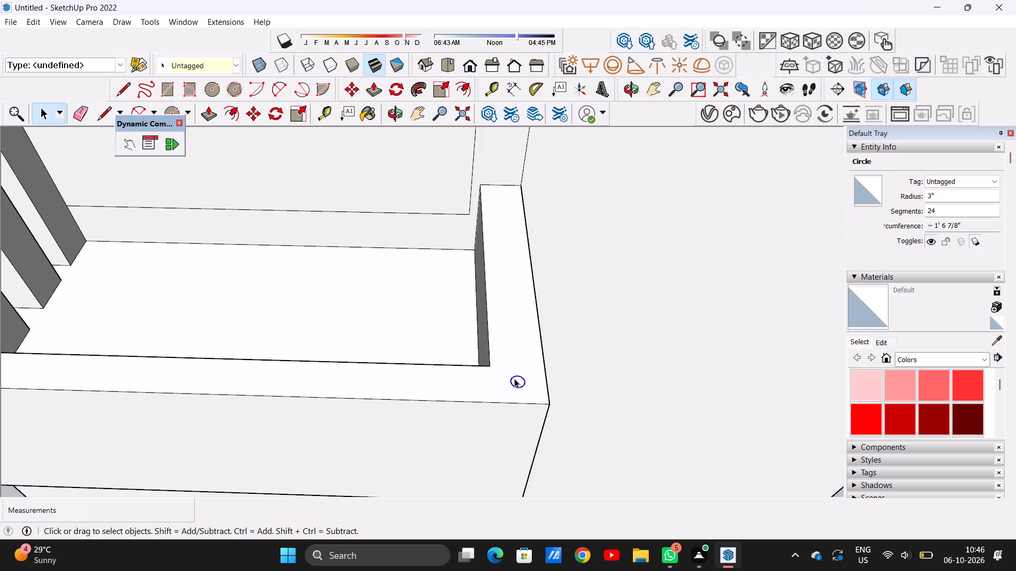
{"action": "key", "text": "Delete"}
{"action": "key", "text": "space"}
Copy the circle at the parapet's wall end about 9'10" along the parapet top to a spot beside the near corner post.
{"action": "scroll", "coordinate": [516, 379], "scroll_direction": "down", "scroll_amount": 19}
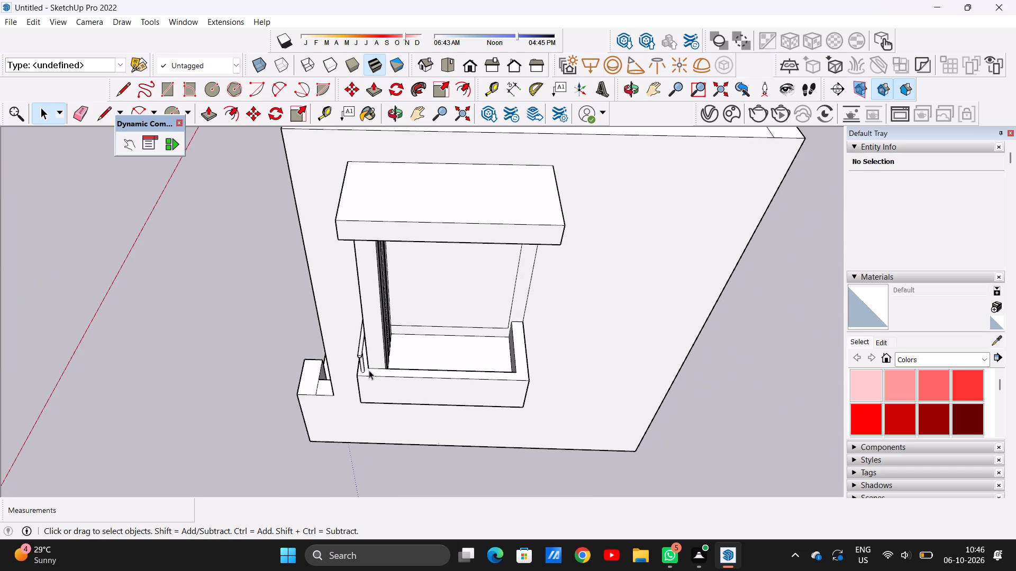
{"action": "middle_click_drag", "start_coordinate": [369, 370], "coordinate": [587, 229]}
{"action": "scroll", "coordinate": [504, 263], "scroll_direction": "up", "scroll_amount": 12}
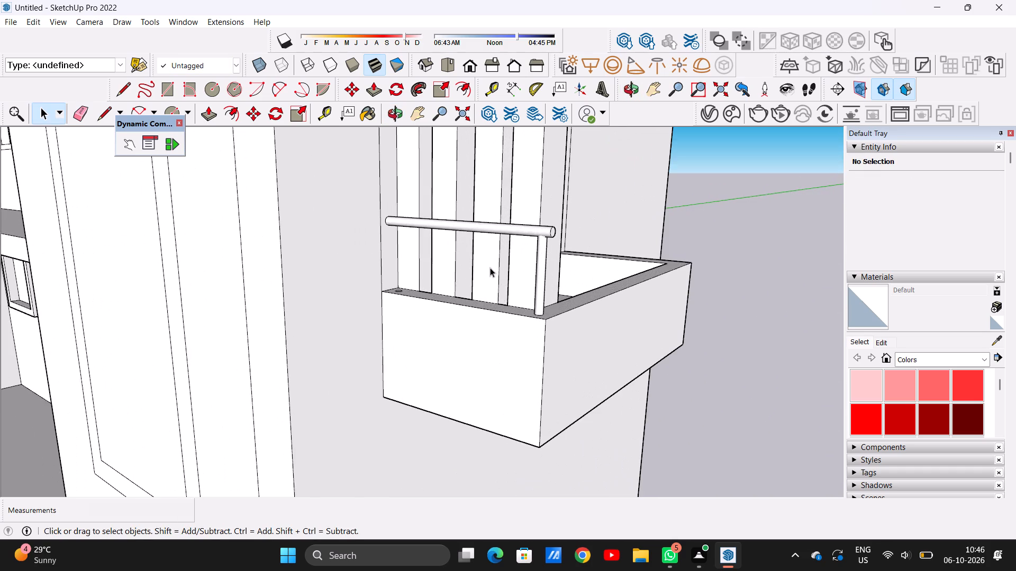
{"action": "middle_click_drag", "start_coordinate": [493, 289], "coordinate": [513, 334]}
{"action": "scroll", "coordinate": [465, 270], "scroll_direction": "up", "scroll_amount": 6}
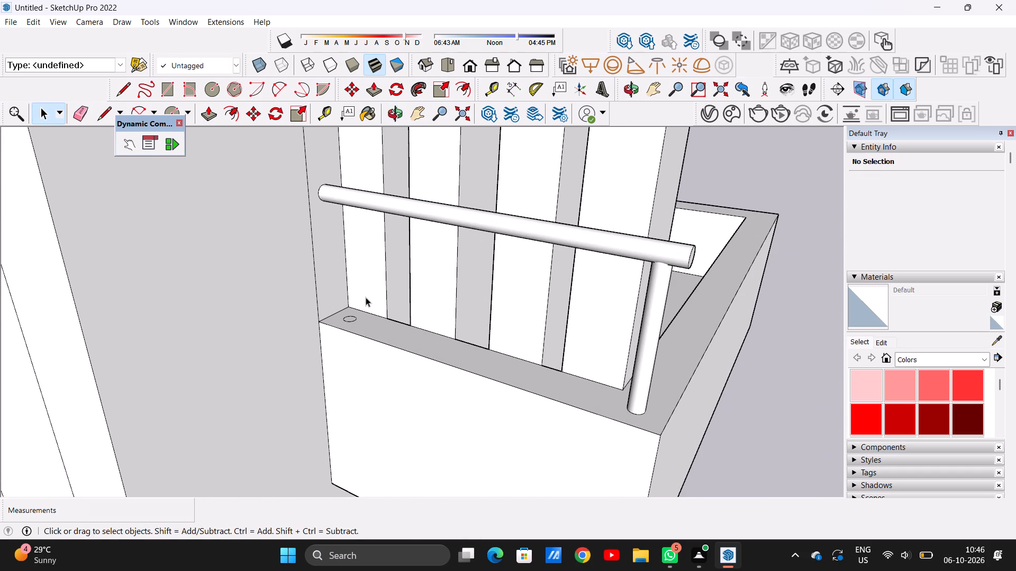
{"action": "middle_click_drag", "start_coordinate": [356, 313], "coordinate": [350, 344]}
{"action": "scroll", "coordinate": [350, 344], "scroll_direction": "up", "scroll_amount": 7}
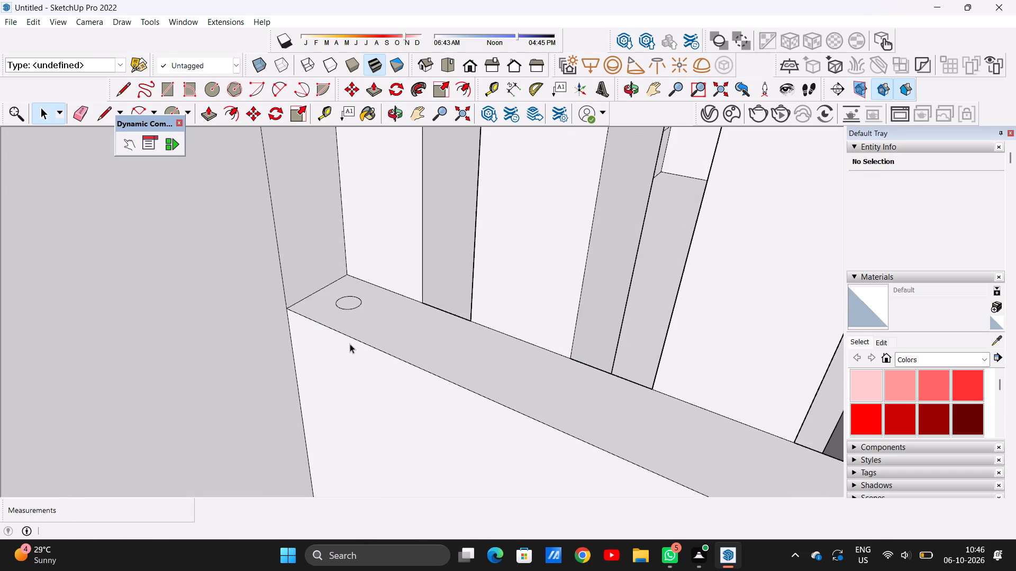
{"action": "scroll", "coordinate": [376, 290], "scroll_direction": "down", "scroll_amount": 11}
{"action": "middle_click_drag", "start_coordinate": [378, 301], "coordinate": [404, 360]}
{"action": "scroll", "coordinate": [396, 331], "scroll_direction": "up", "scroll_amount": 6}
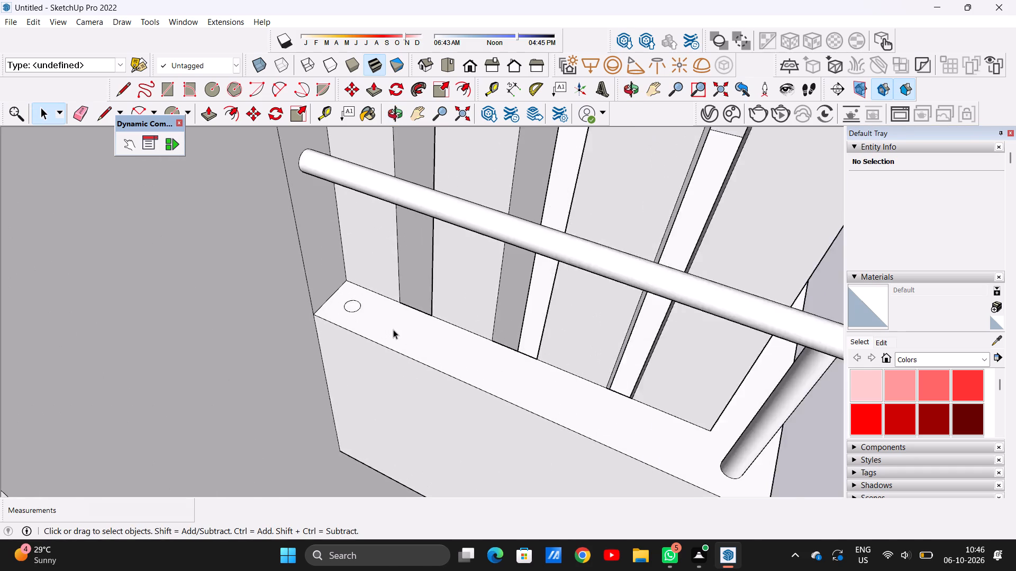
{"action": "scroll", "coordinate": [393, 329], "scroll_direction": "up", "scroll_amount": 2}
{"action": "double_click", "coordinate": [344, 296]}
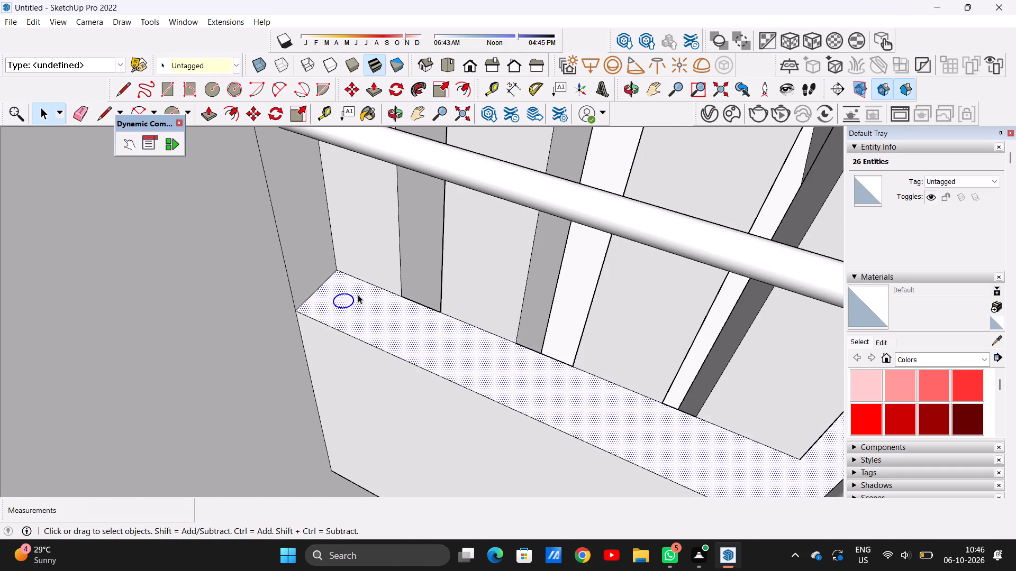
{"action": "scroll", "coordinate": [358, 294], "scroll_direction": "down", "scroll_amount": 19}
{"action": "left_click", "coordinate": [618, 345]}
{"action": "middle_click_drag", "start_coordinate": [262, 294], "coordinate": [279, 359]}
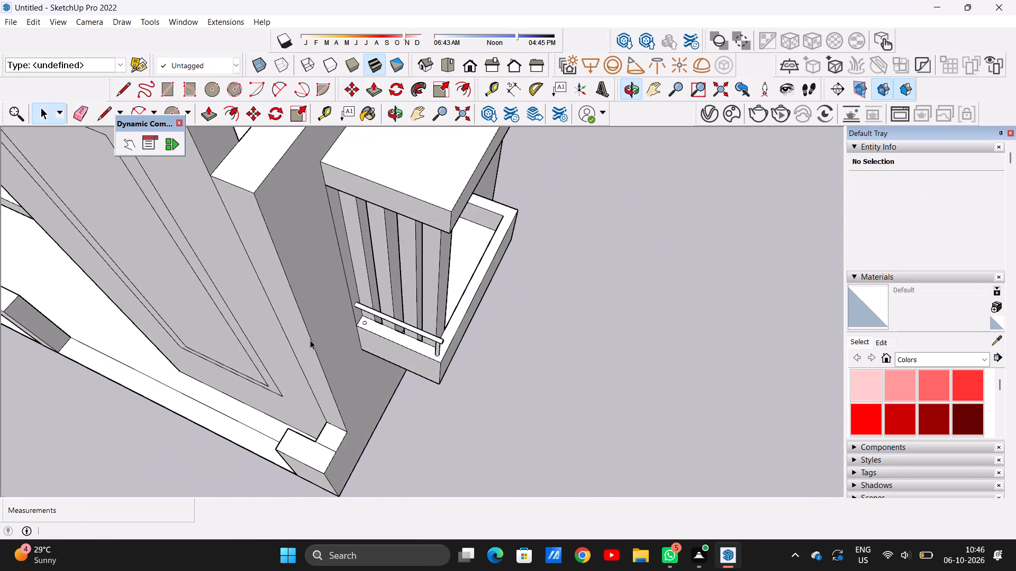
{"action": "scroll", "coordinate": [355, 329], "scroll_direction": "up", "scroll_amount": 20}
{"action": "scroll", "coordinate": [355, 329], "scroll_direction": "up", "scroll_amount": 2}
{"action": "double_click", "coordinate": [343, 325]}
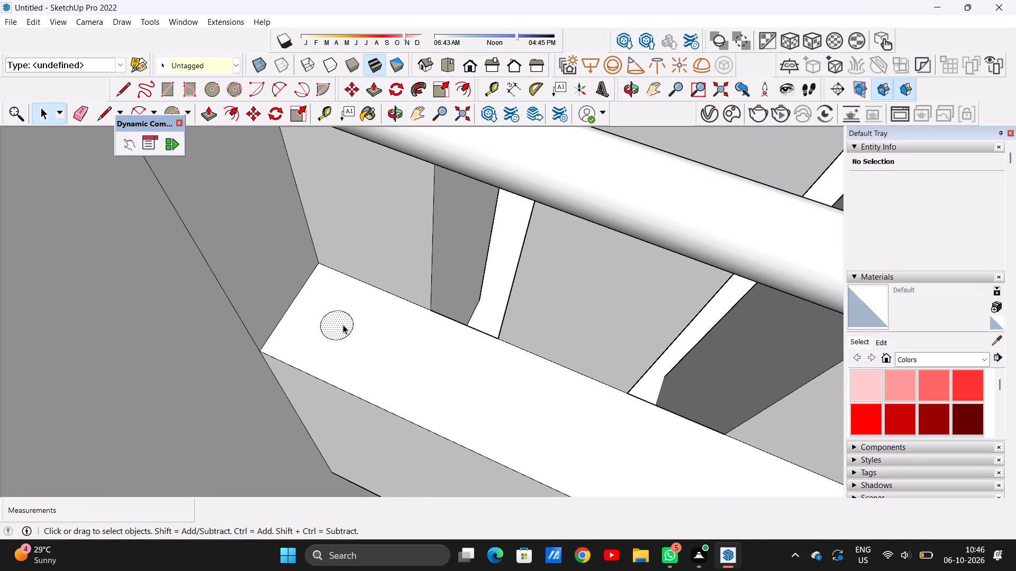
{"action": "key", "text": "m"}
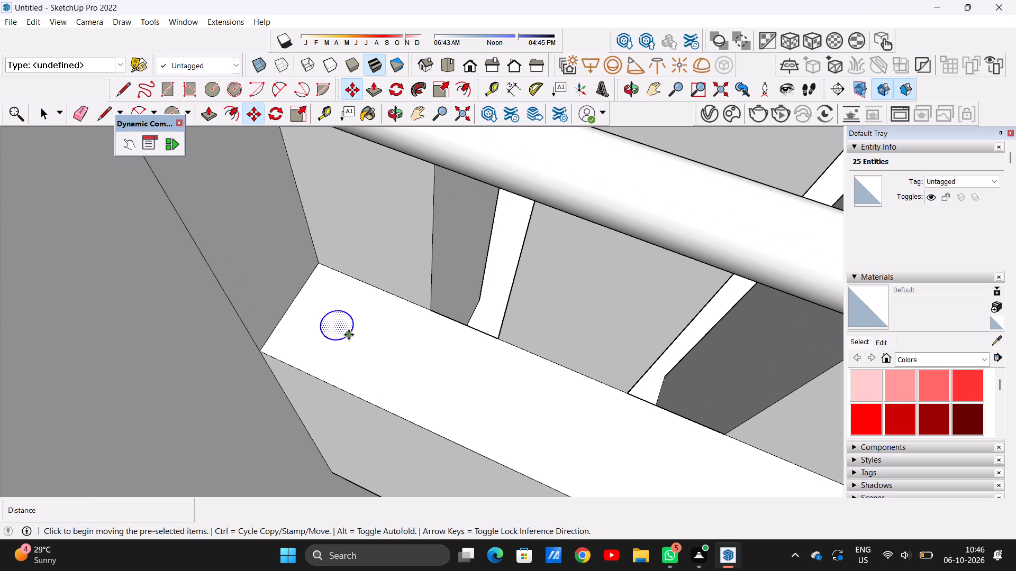
{"action": "left_click", "coordinate": [349, 335]}
{"action": "scroll", "coordinate": [409, 363], "scroll_direction": "down", "scroll_amount": 13}
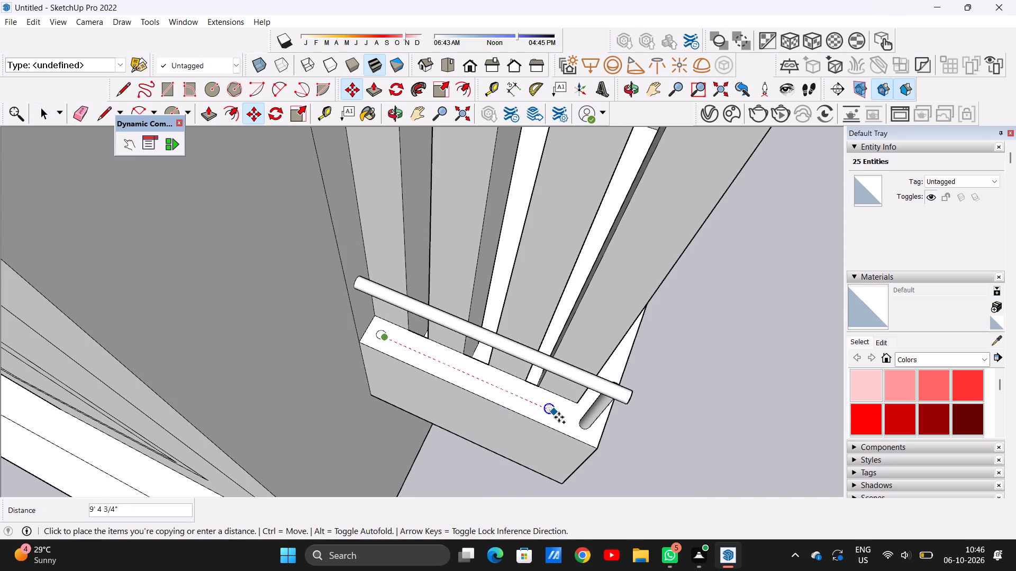
{"action": "scroll", "coordinate": [572, 417], "scroll_direction": "up", "scroll_amount": 4}
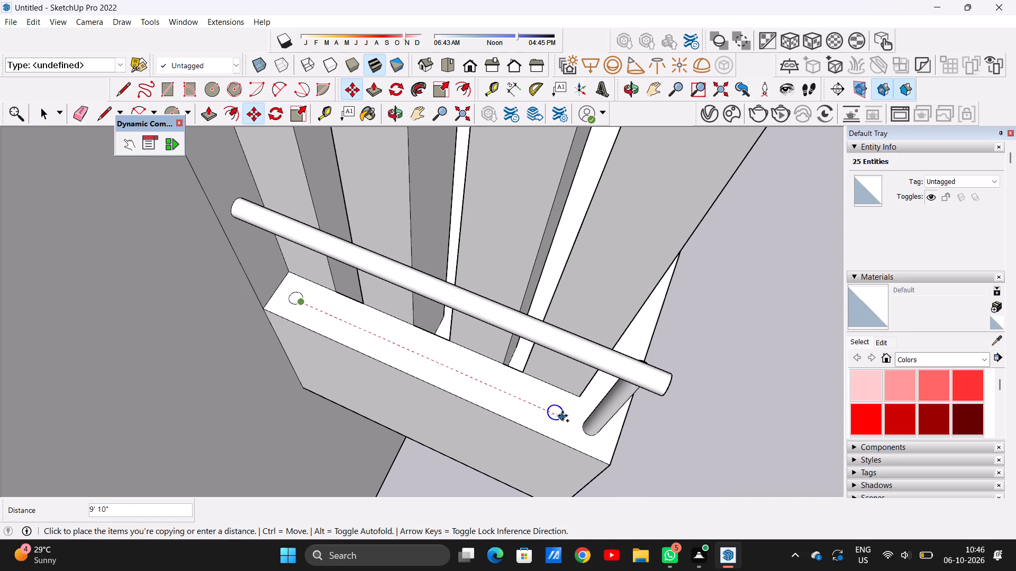
{"action": "left_click", "coordinate": [563, 416]}
Copy the circle onto three intermediate spots along the parapet top between the two end circles, with successive offsets of about 7'6", 5'1" and 2'7".
{"action": "left_click", "coordinate": [561, 418]}
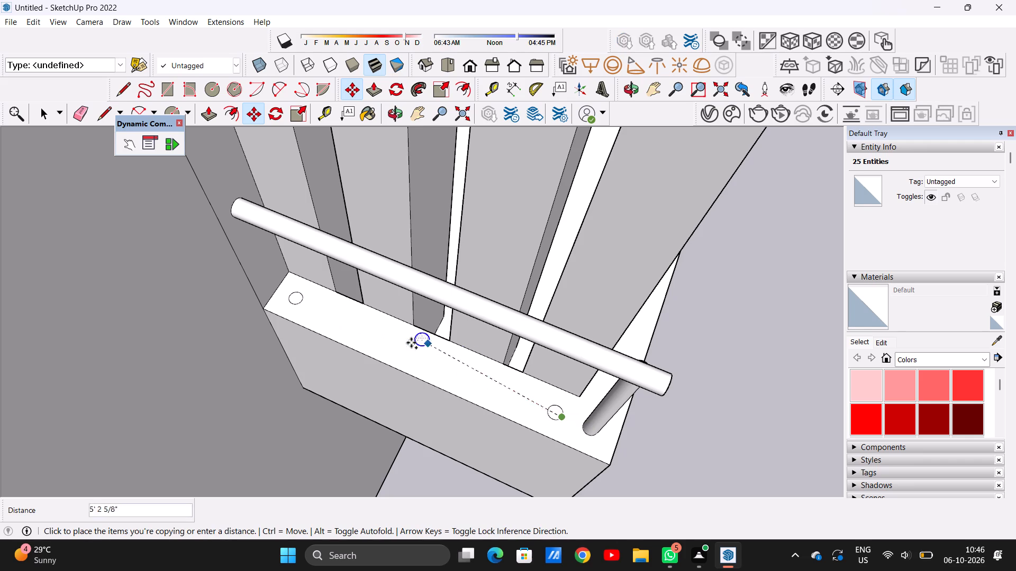
{"action": "left_click", "coordinate": [358, 325]}
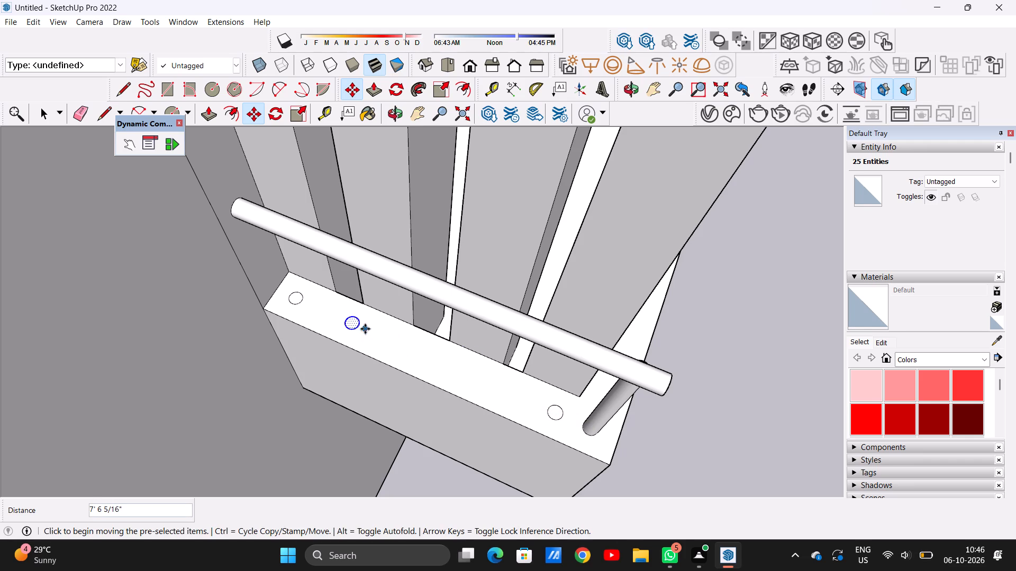
{"action": "double_click", "coordinate": [358, 327], "text": "ctrl"}
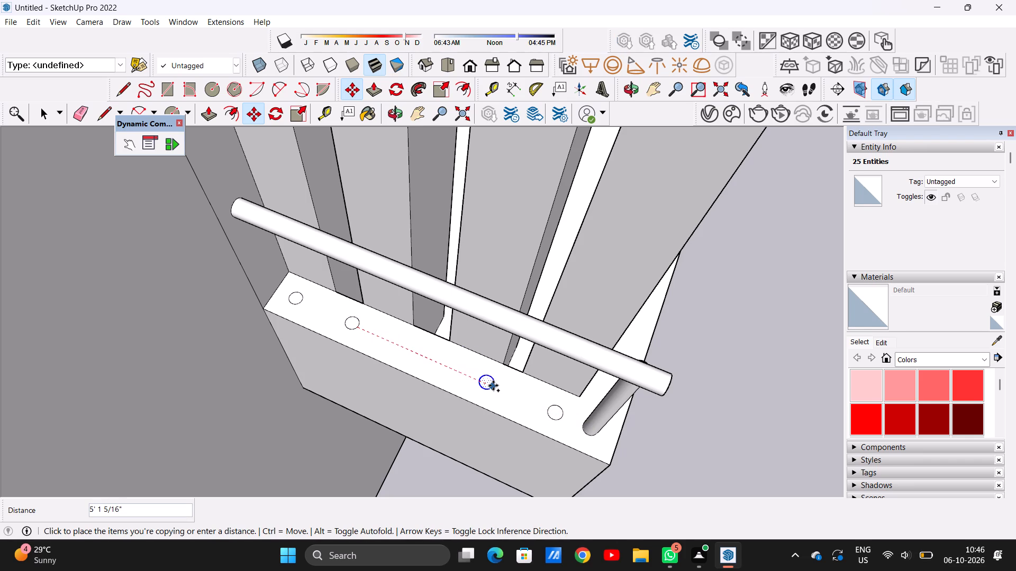
{"action": "left_click", "coordinate": [493, 385]}
{"action": "left_click", "coordinate": [493, 386]}
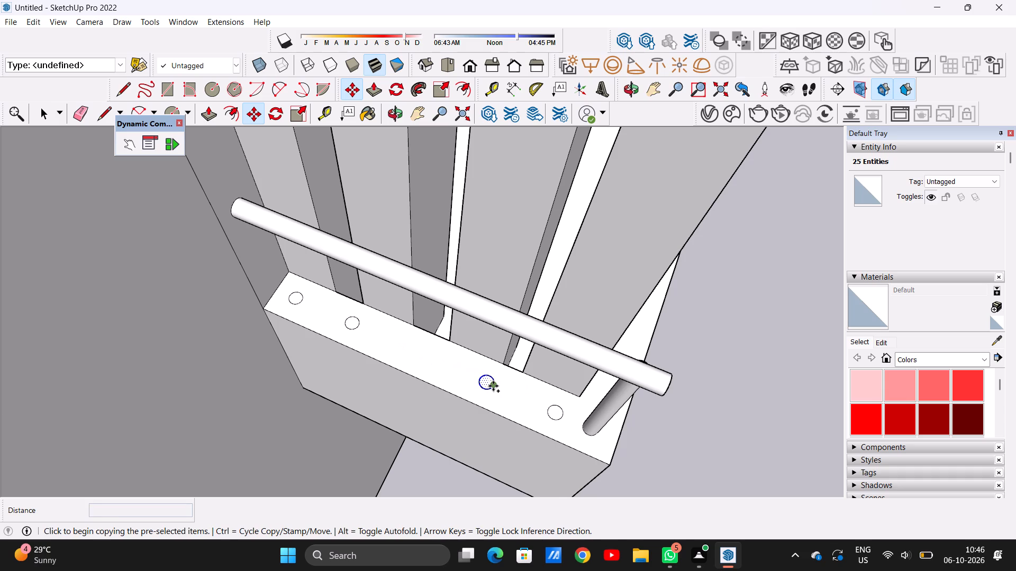
{"action": "left_click", "coordinate": [423, 355]}
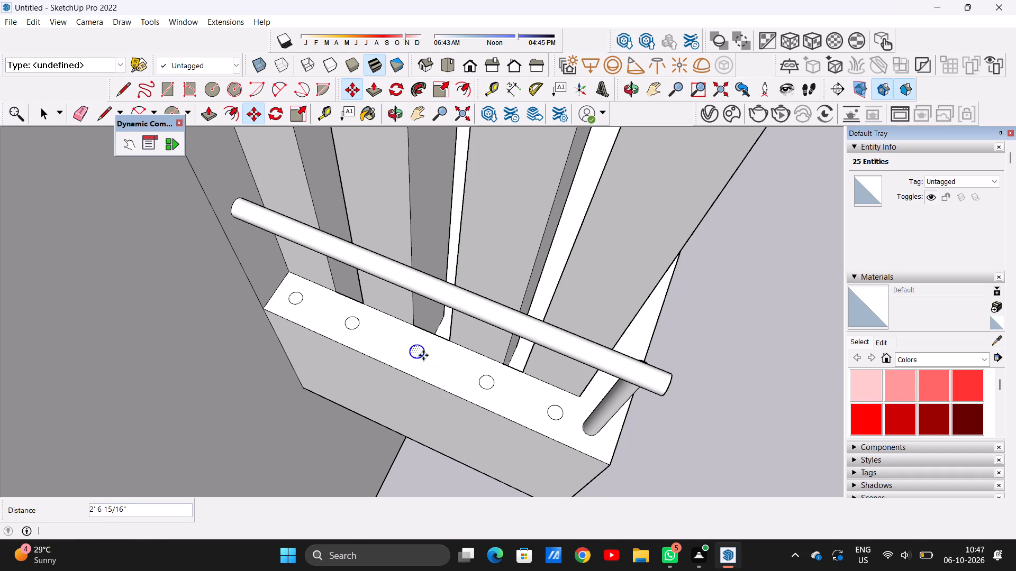
{"action": "key", "text": "space"}
{"action": "left_click", "coordinate": [733, 426]}
Extrude the circle at the parapet's wall end about 5' up to the handrail as a round post.
{"action": "scroll", "coordinate": [294, 292], "scroll_direction": "up", "scroll_amount": 4}
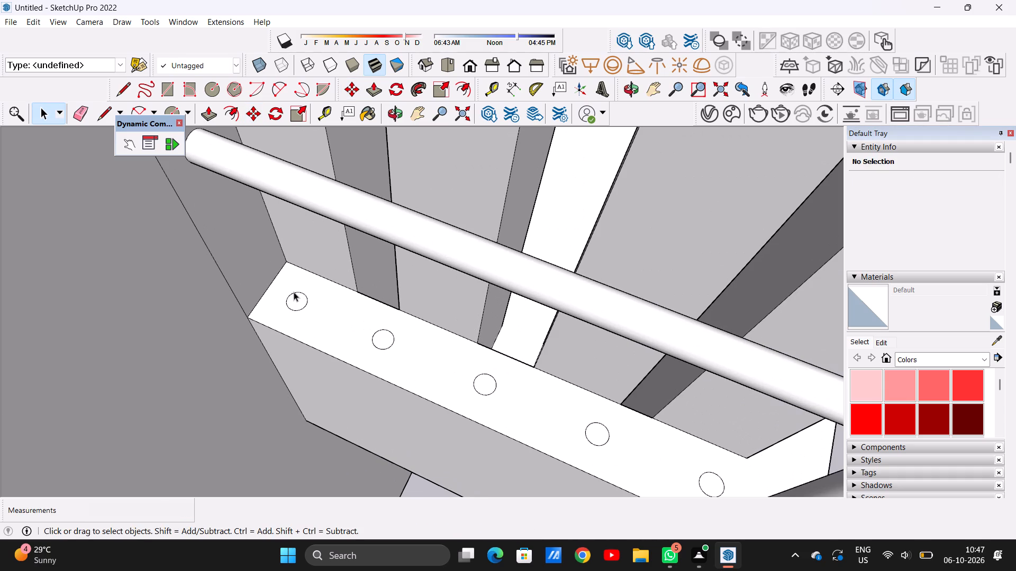
{"action": "key", "text": "p"}
{"action": "scroll", "coordinate": [294, 292], "scroll_direction": "up", "scroll_amount": 4}
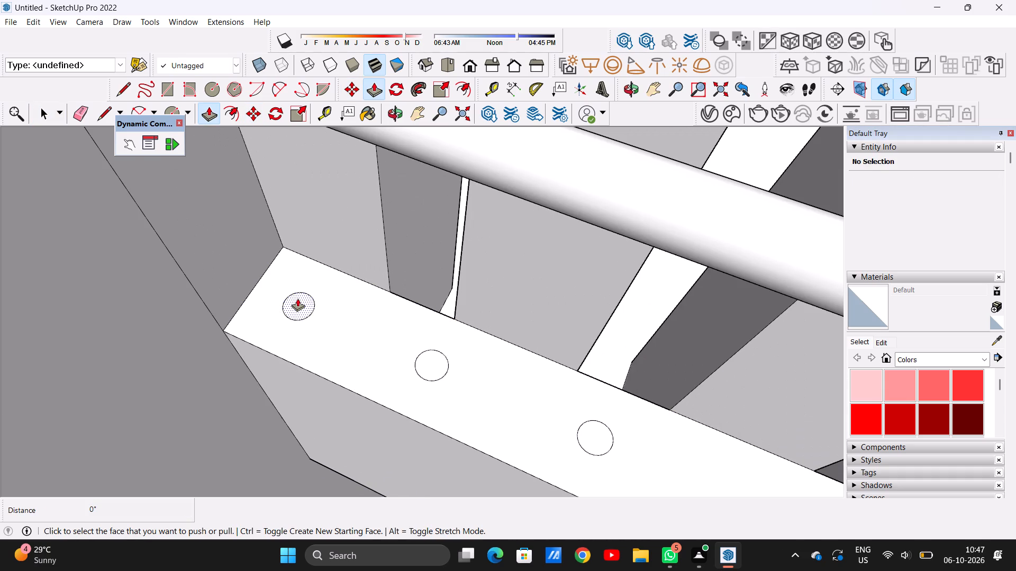
{"action": "left_click", "coordinate": [297, 298]}
{"action": "scroll", "coordinate": [303, 258], "scroll_direction": "down", "scroll_amount": 8}
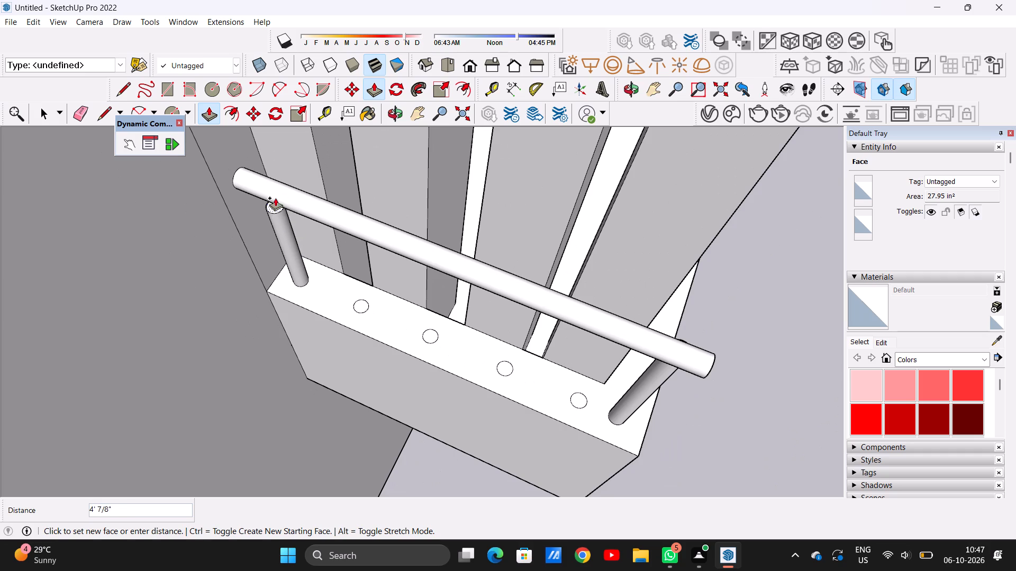
{"action": "scroll", "coordinate": [275, 198], "scroll_direction": "up", "scroll_amount": 9}
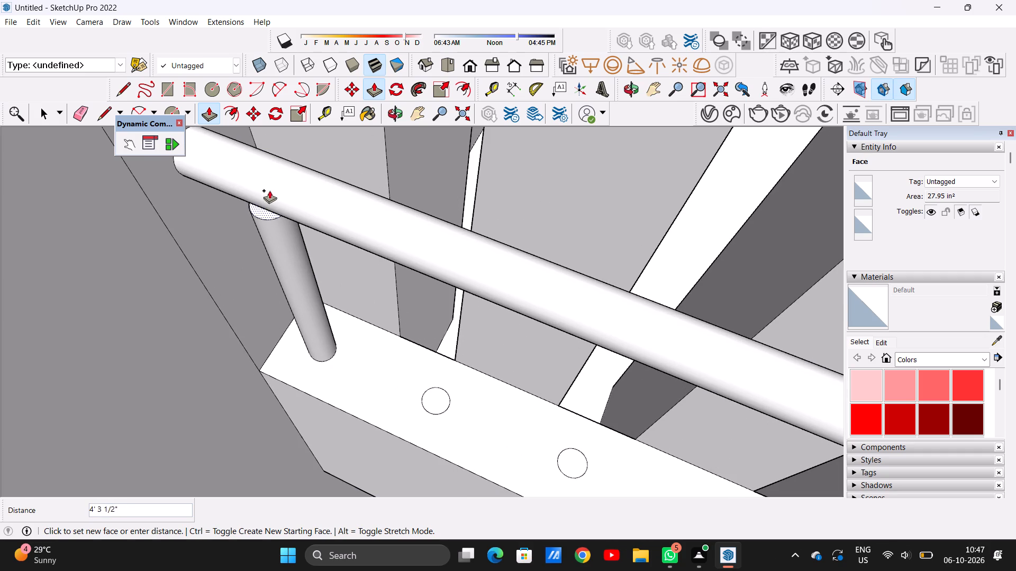
{"action": "middle_click_drag", "start_coordinate": [277, 223], "coordinate": [325, 186]}
{"action": "scroll", "coordinate": [271, 165], "scroll_direction": "up", "scroll_amount": 1}
{"action": "scroll", "coordinate": [270, 165], "scroll_direction": "down", "scroll_amount": 4}
{"action": "scroll", "coordinate": [272, 176], "scroll_direction": "up", "scroll_amount": 5}
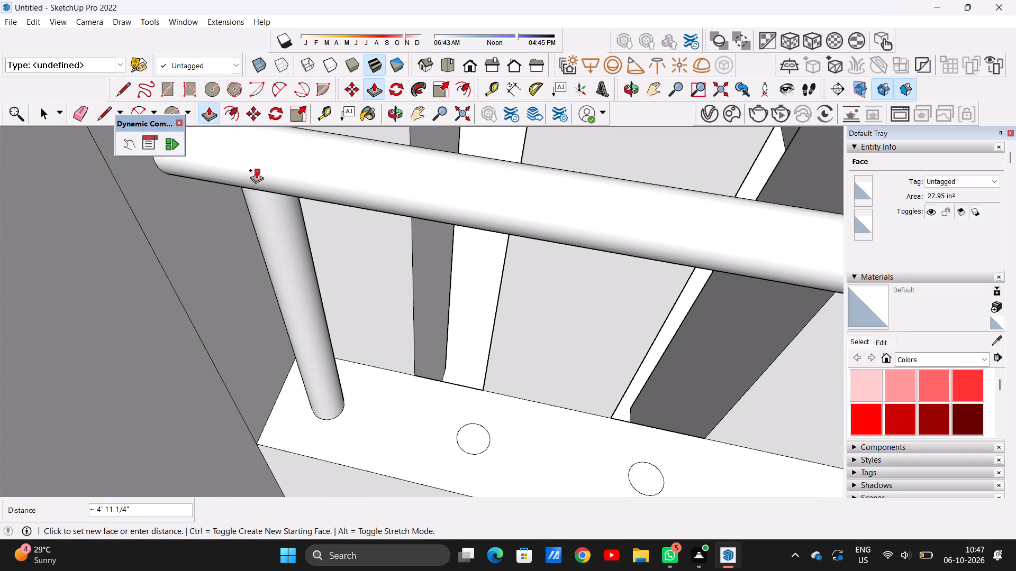
{"action": "left_click", "coordinate": [255, 164]}
{"action": "scroll", "coordinate": [281, 189], "scroll_direction": "down", "scroll_amount": 9}
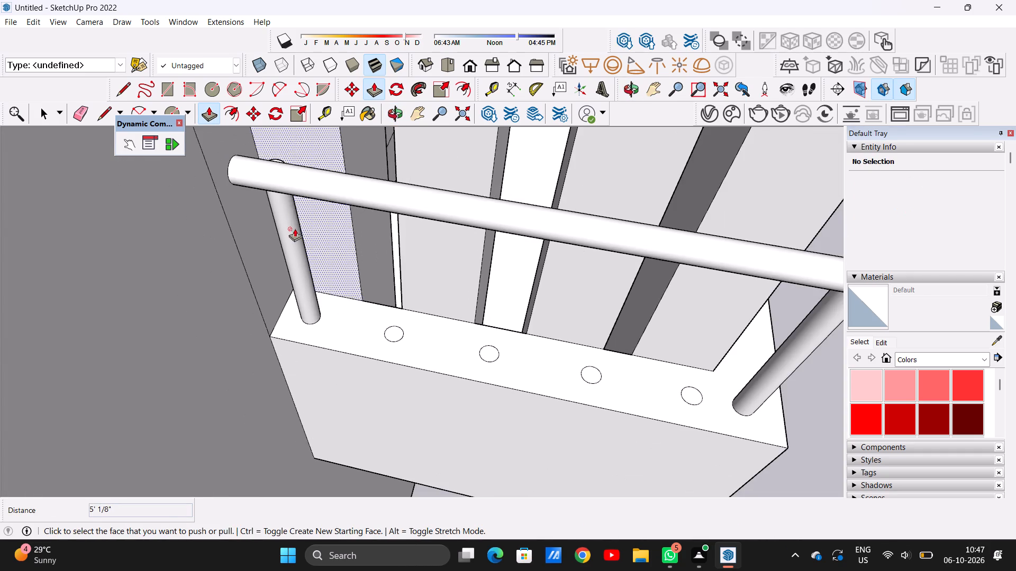
Extrude the second and third circles from the wall up to the handrail, about 4'10" and 4'8" high.
{"action": "middle_click_drag", "start_coordinate": [302, 224], "coordinate": [351, 182]}
{"action": "scroll", "coordinate": [400, 318], "scroll_direction": "up", "scroll_amount": 11}
{"action": "left_click", "coordinate": [389, 383]}
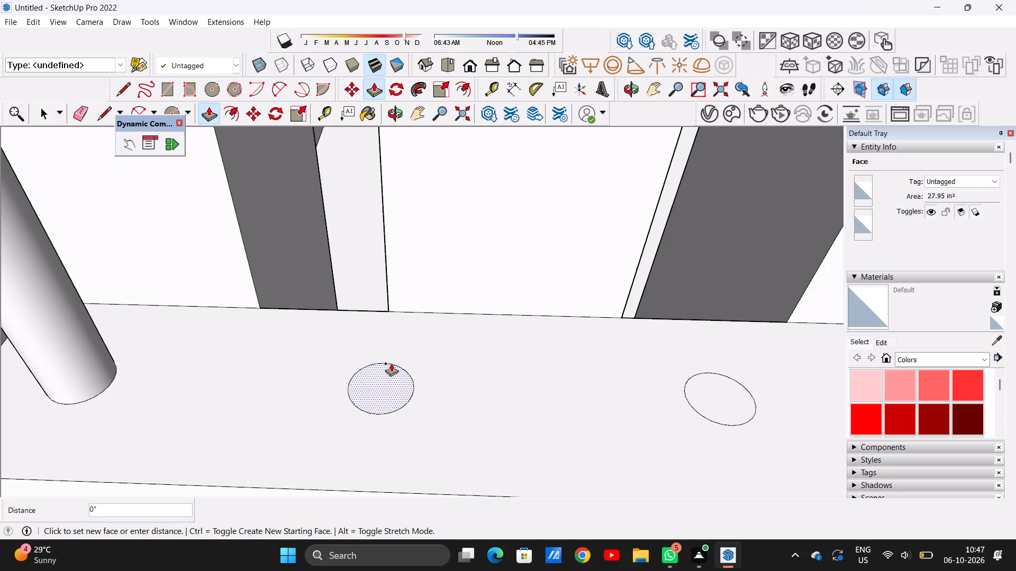
{"action": "scroll", "coordinate": [393, 292], "scroll_direction": "down", "scroll_amount": 20}
{"action": "scroll", "coordinate": [393, 292], "scroll_direction": "down", "scroll_amount": 1}
{"action": "scroll", "coordinate": [372, 224], "scroll_direction": "up", "scroll_amount": 6}
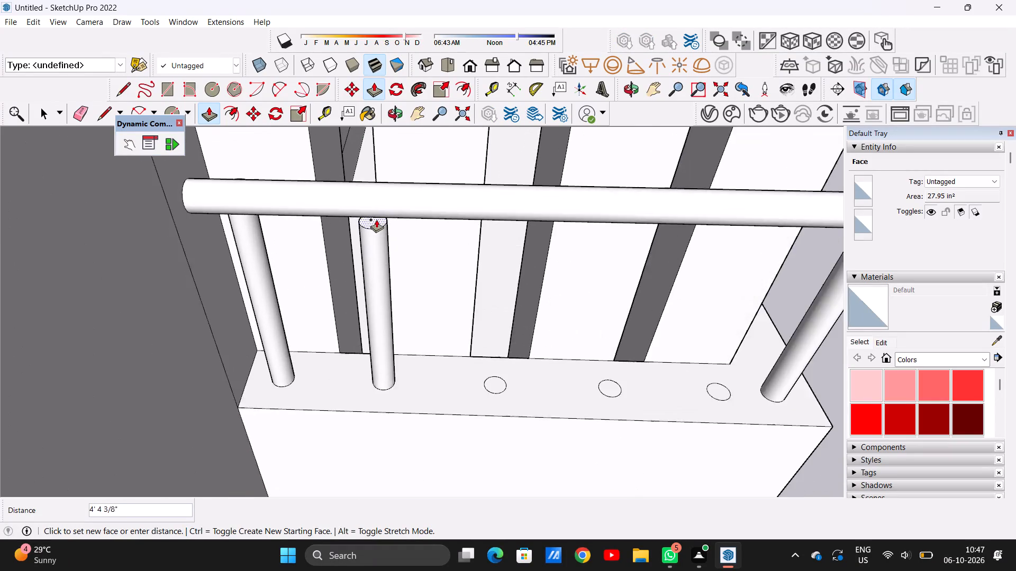
{"action": "scroll", "coordinate": [376, 219], "scroll_direction": "up", "scroll_amount": 3}
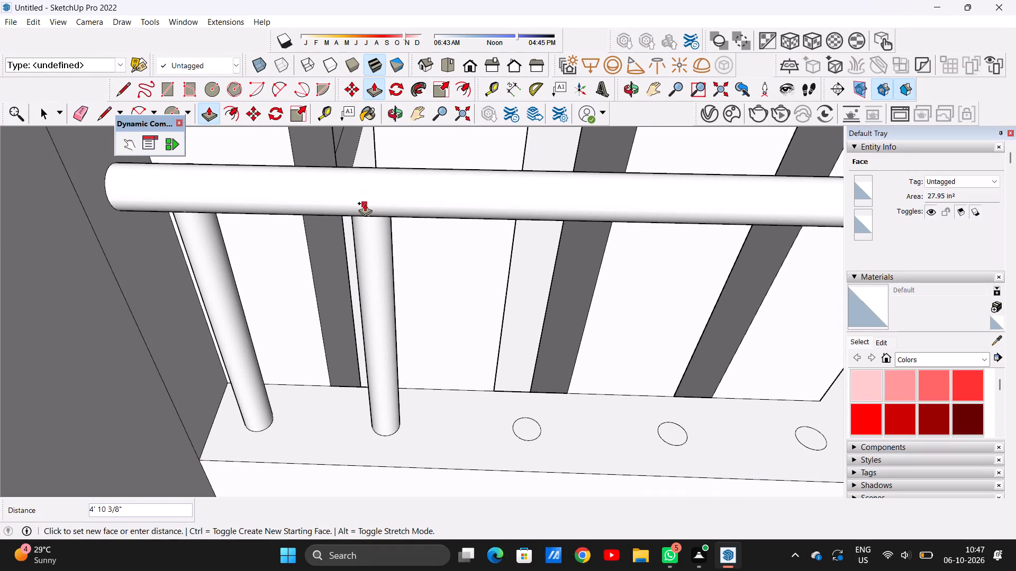
{"action": "left_click", "coordinate": [365, 203]}
{"action": "left_click", "coordinate": [528, 419]}
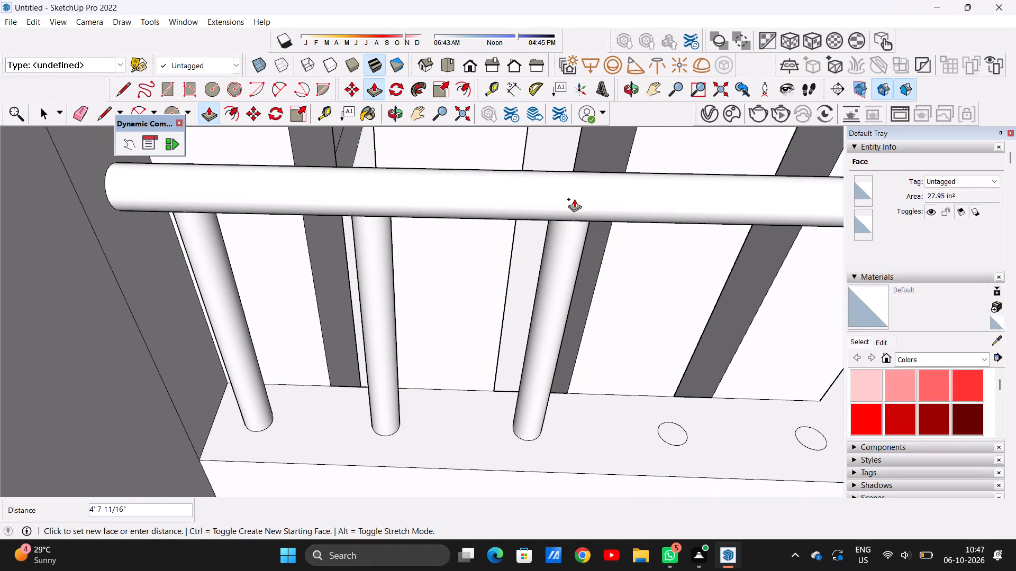
{"action": "left_click_drag", "start_coordinate": [574, 199], "coordinate": [569, 200]}
Extrude the fourth circle from the wall about 4'7" up to the handrail.
{"action": "scroll", "coordinate": [508, 296], "scroll_direction": "down", "scroll_amount": 15}
{"action": "scroll", "coordinate": [569, 330], "scroll_direction": "up", "scroll_amount": 10}
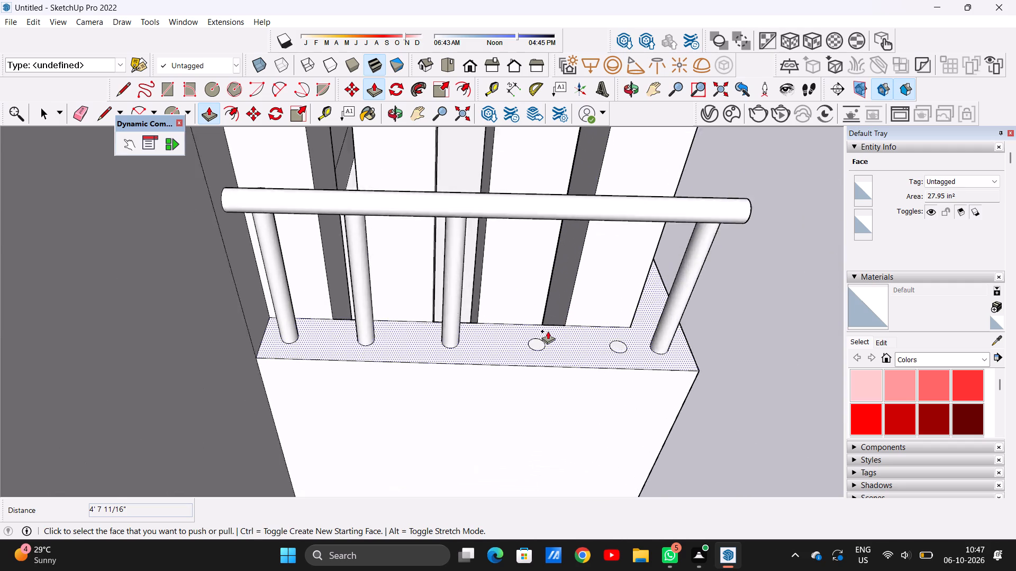
{"action": "scroll", "coordinate": [548, 331], "scroll_direction": "up", "scroll_amount": 17}
{"action": "left_click", "coordinate": [504, 383]}
{"action": "scroll", "coordinate": [514, 310], "scroll_direction": "down", "scroll_amount": 16}
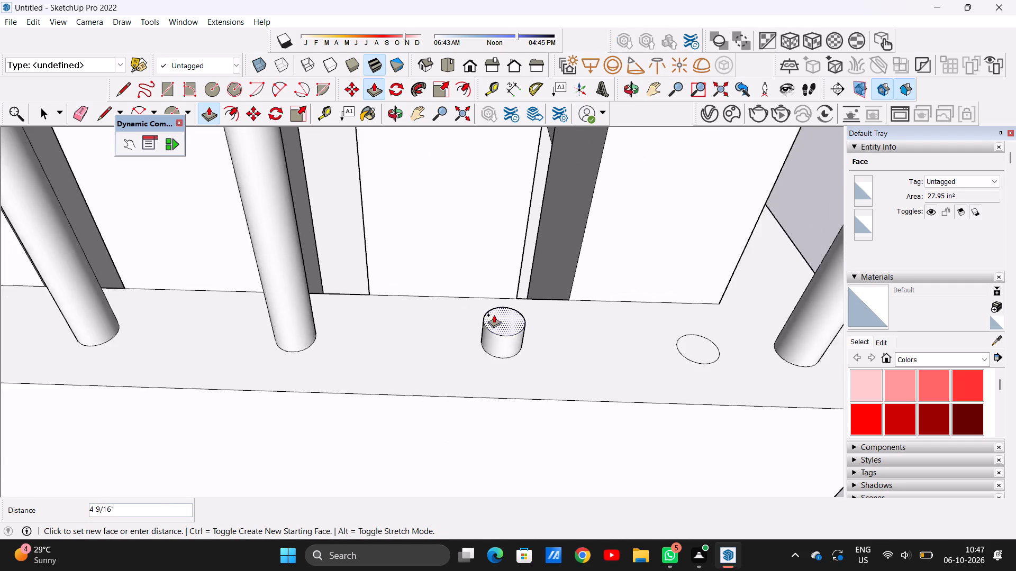
{"action": "scroll", "coordinate": [494, 315], "scroll_direction": "down", "scroll_amount": 6}
{"action": "scroll", "coordinate": [503, 161], "scroll_direction": "up", "scroll_amount": 10}
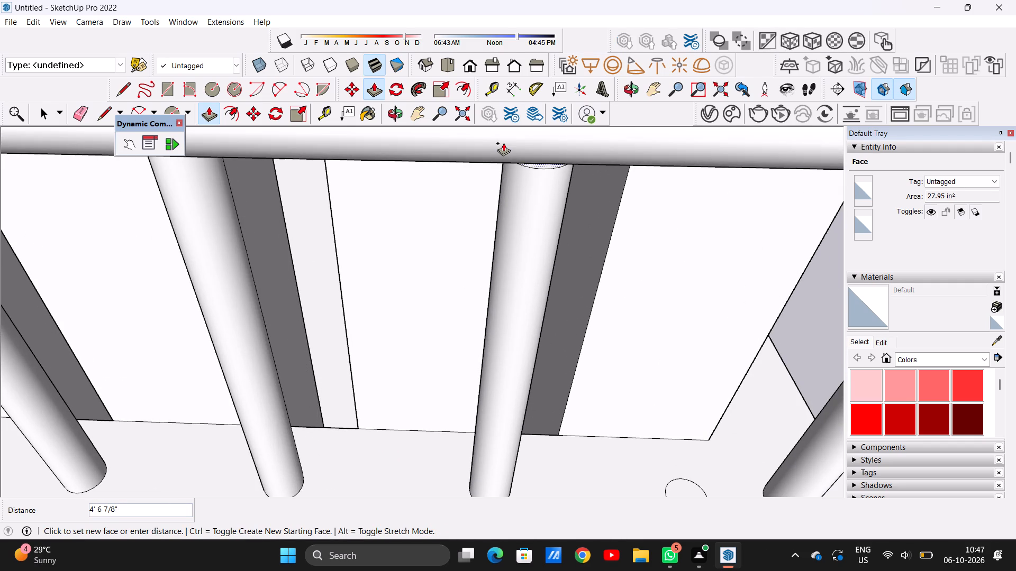
{"action": "left_click", "coordinate": [503, 143]}
Extrude the last circle, beside the near corner post, about 4'7" up to the handrail.
{"action": "scroll", "coordinate": [526, 335], "scroll_direction": "down", "scroll_amount": 14}
{"action": "scroll", "coordinate": [574, 380], "scroll_direction": "up", "scroll_amount": 2}
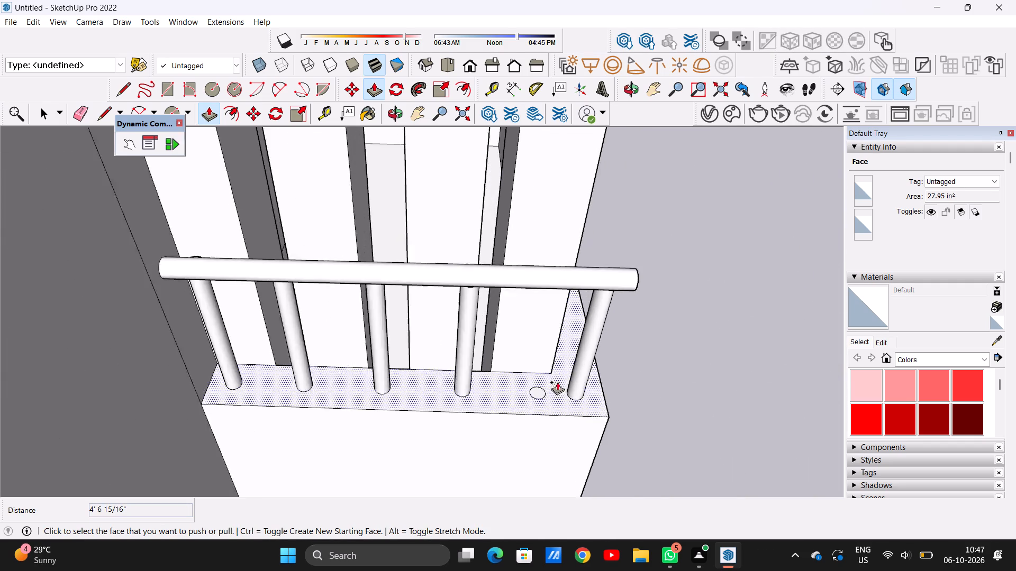
{"action": "scroll", "coordinate": [557, 382], "scroll_direction": "up", "scroll_amount": 17}
{"action": "left_click", "coordinate": [530, 395]}
{"action": "scroll", "coordinate": [541, 328], "scroll_direction": "down", "scroll_amount": 10}
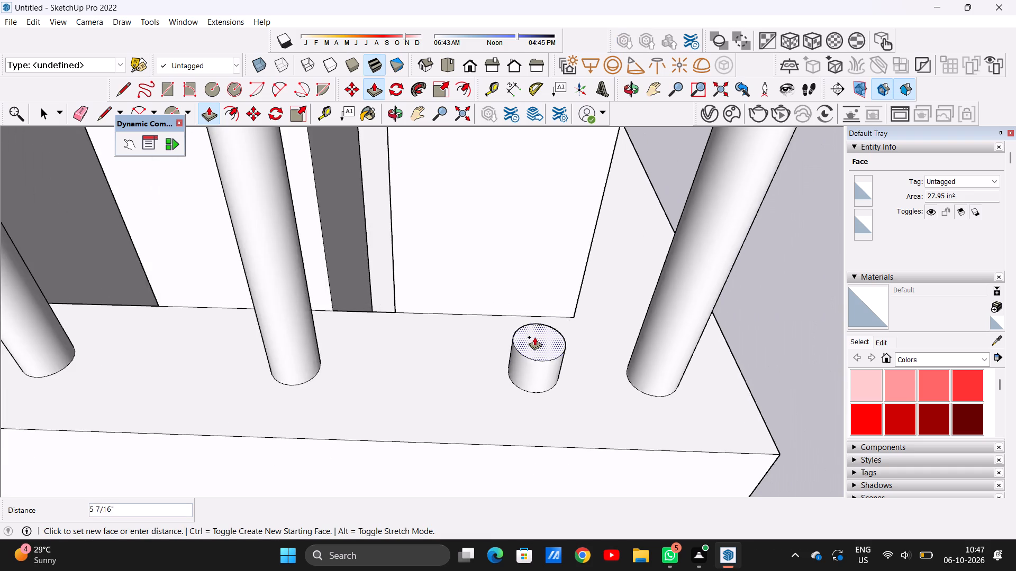
{"action": "scroll", "coordinate": [534, 337], "scroll_direction": "down", "scroll_amount": 16}
{"action": "scroll", "coordinate": [548, 259], "scroll_direction": "up", "scroll_amount": 16}
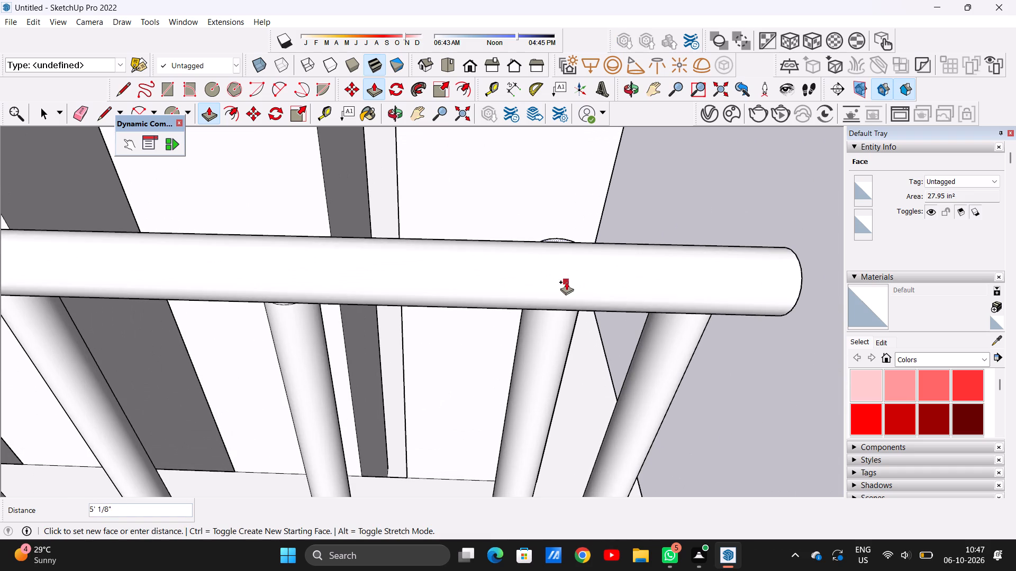
{"action": "left_click", "coordinate": [551, 282]}
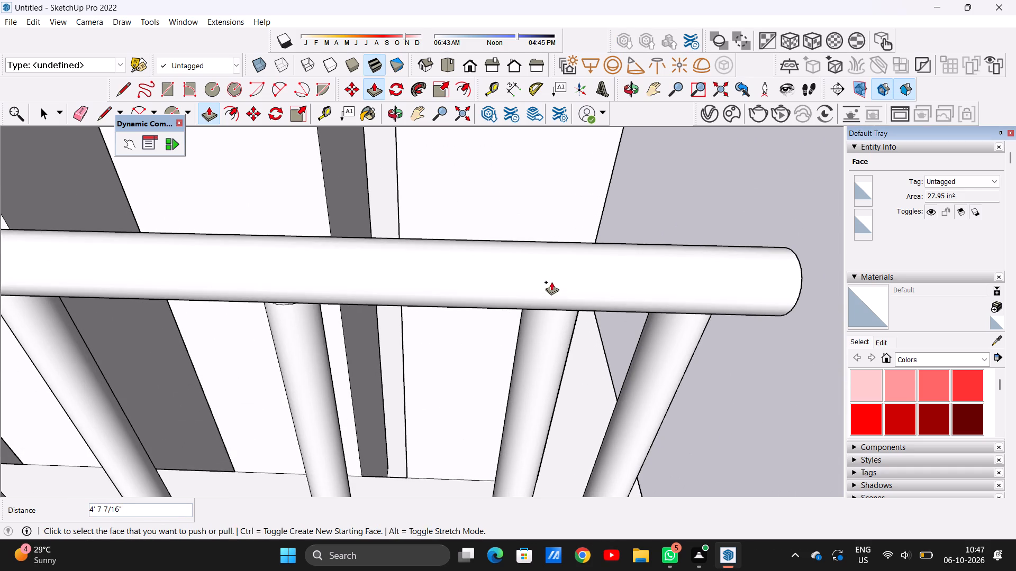
{"action": "key", "text": "space"}
Examine the balcony railing up close and the whole building's front and side elevations.
{"action": "scroll", "coordinate": [550, 320], "scroll_direction": "down", "scroll_amount": 20}
{"action": "scroll", "coordinate": [550, 320], "scroll_direction": "down", "scroll_amount": 1}
{"action": "middle_click_drag", "start_coordinate": [607, 320], "coordinate": [431, 277]}
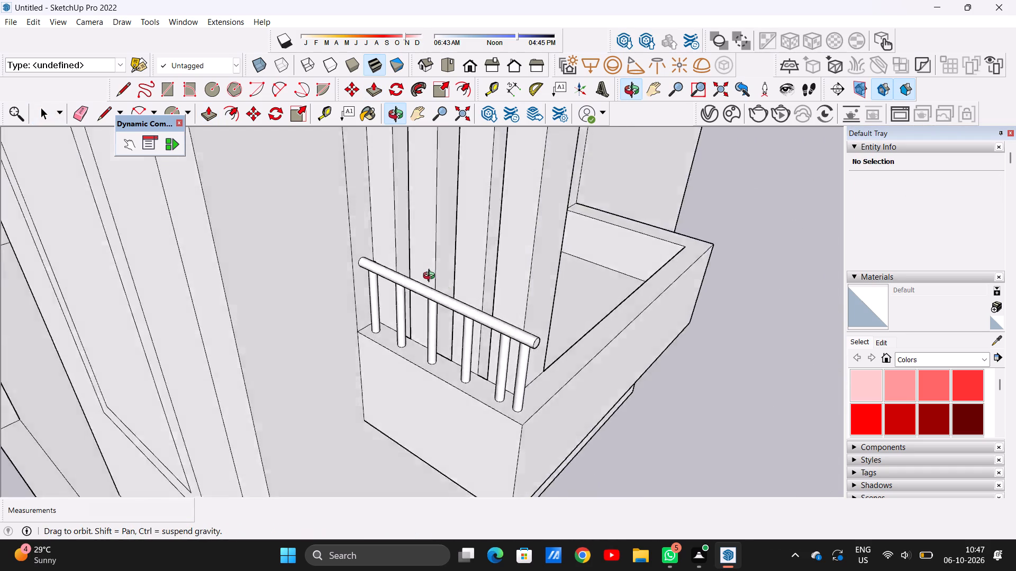
{"action": "middle_click_drag", "start_coordinate": [431, 277], "coordinate": [206, 280]}
{"action": "scroll", "coordinate": [332, 365], "scroll_direction": "up", "scroll_amount": 7}
{"action": "scroll", "coordinate": [328, 346], "scroll_direction": "down", "scroll_amount": 18}
{"action": "middle_click_drag", "start_coordinate": [378, 363], "coordinate": [400, 291]}
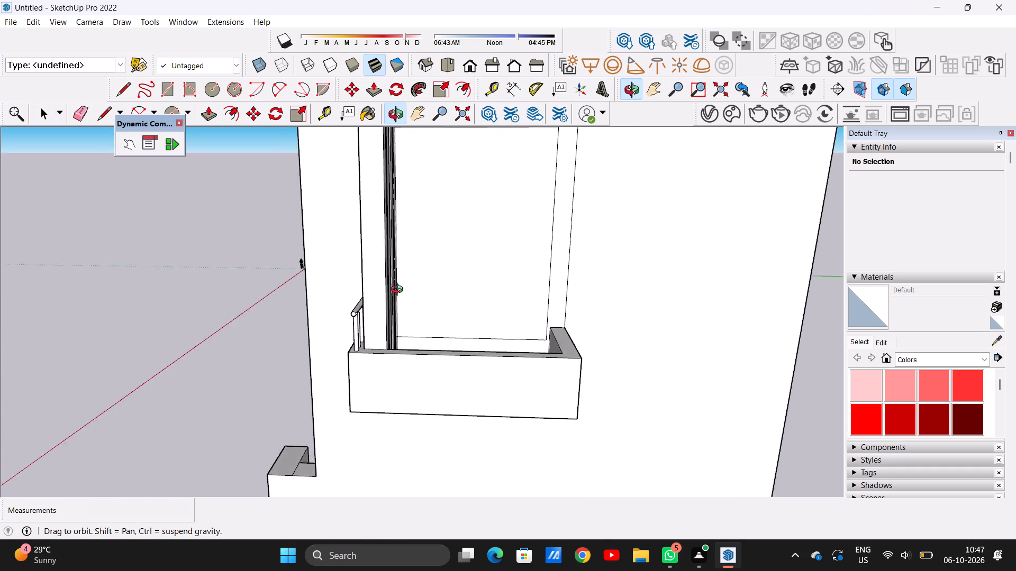
{"action": "middle_click_drag", "start_coordinate": [400, 291], "coordinate": [424, 342]}
{"action": "scroll", "coordinate": [404, 372], "scroll_direction": "down", "scroll_amount": 11}
{"action": "middle_click_drag", "start_coordinate": [344, 352], "coordinate": [601, 266]}
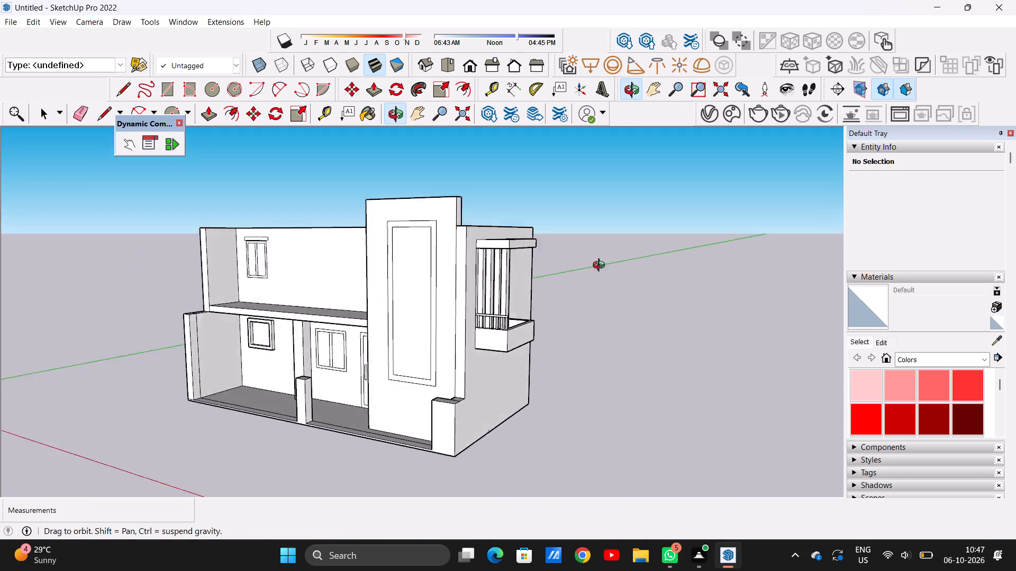
{"action": "middle_click_drag", "start_coordinate": [601, 266], "coordinate": [629, 255]}
{"action": "scroll", "coordinate": [516, 261], "scroll_direction": "up", "scroll_amount": 2}
{"action": "scroll", "coordinate": [513, 256], "scroll_direction": "down", "scroll_amount": 1}
{"action": "scroll", "coordinate": [512, 255], "scroll_direction": "up", "scroll_amount": 2}
{"action": "middle_click_drag", "start_coordinate": [460, 306], "coordinate": [515, 301]}
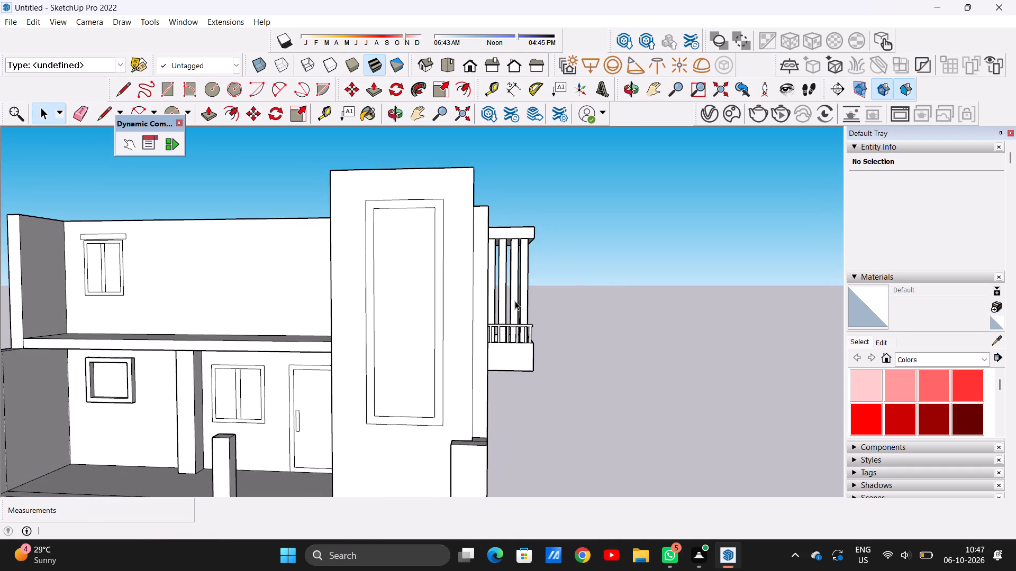
{"action": "scroll", "coordinate": [515, 301], "scroll_direction": "down", "scroll_amount": 9}
{"action": "scroll", "coordinate": [518, 258], "scroll_direction": "up", "scroll_amount": 7}
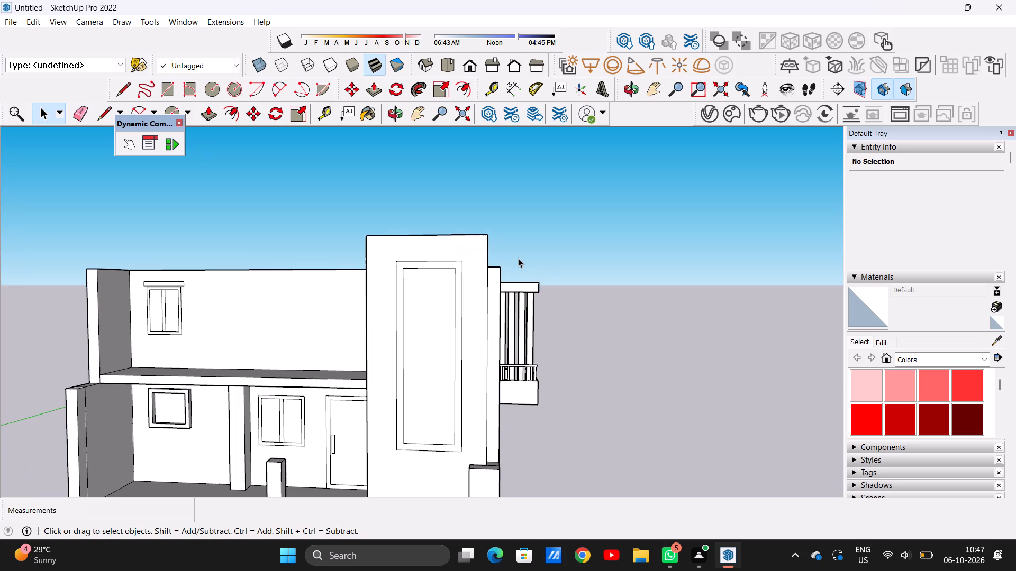
{"action": "scroll", "coordinate": [514, 263], "scroll_direction": "down", "scroll_amount": 3}
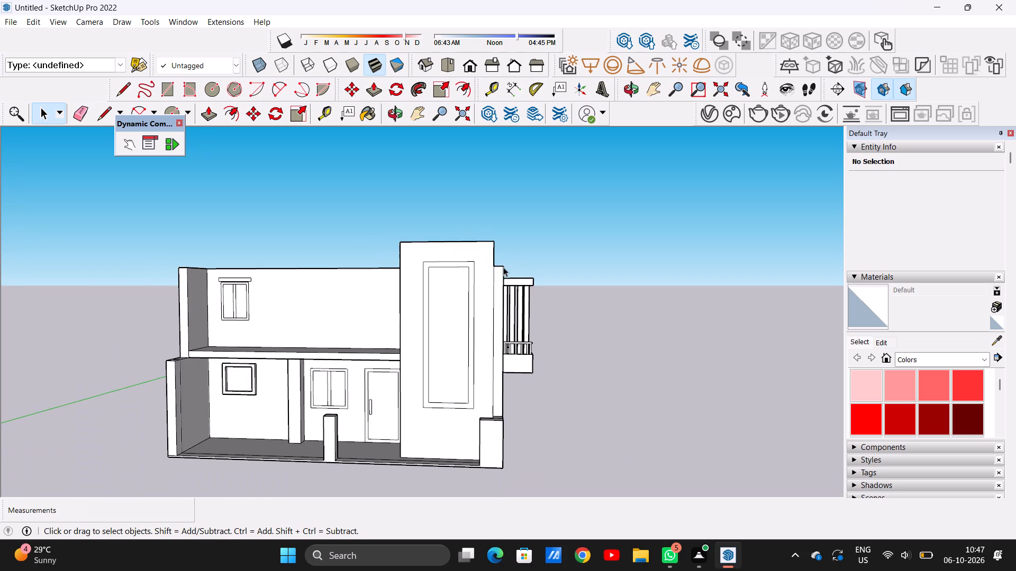
{"action": "scroll", "coordinate": [503, 268], "scroll_direction": "up", "scroll_amount": 3}
{"action": "scroll", "coordinate": [497, 272], "scroll_direction": "down", "scroll_amount": 3}
Erase both nested rectangular outlines from the face of the tall front wall panel.
{"action": "middle_click_drag", "start_coordinate": [462, 302], "coordinate": [390, 380]}
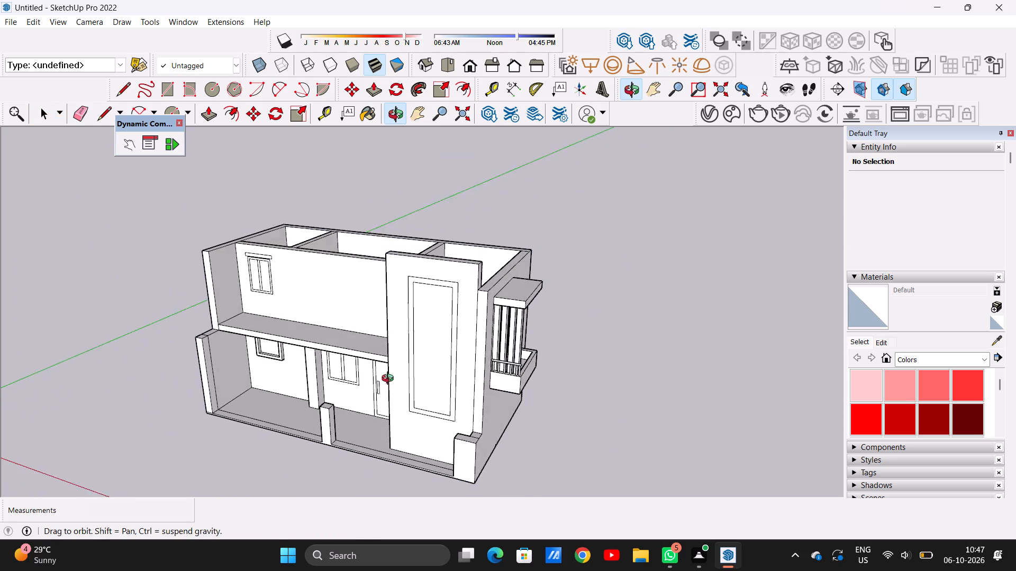
{"action": "middle_click_drag", "start_coordinate": [390, 380], "coordinate": [387, 388]}
{"action": "scroll", "coordinate": [516, 241], "scroll_direction": "up", "scroll_amount": 5}
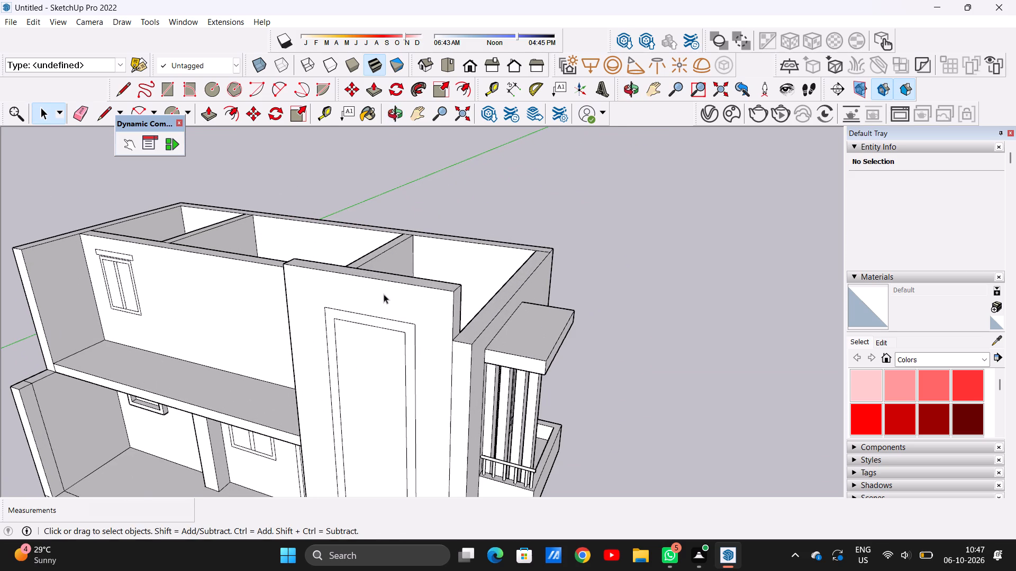
{"action": "key", "text": "e"}
{"action": "left_click_drag", "start_coordinate": [364, 318], "coordinate": [374, 343]}
{"action": "left_click_drag", "start_coordinate": [387, 312], "coordinate": [386, 344]}
{"action": "left_click_drag", "start_coordinate": [324, 351], "coordinate": [345, 358]}
{"action": "left_click_drag", "start_coordinate": [425, 366], "coordinate": [396, 368]}
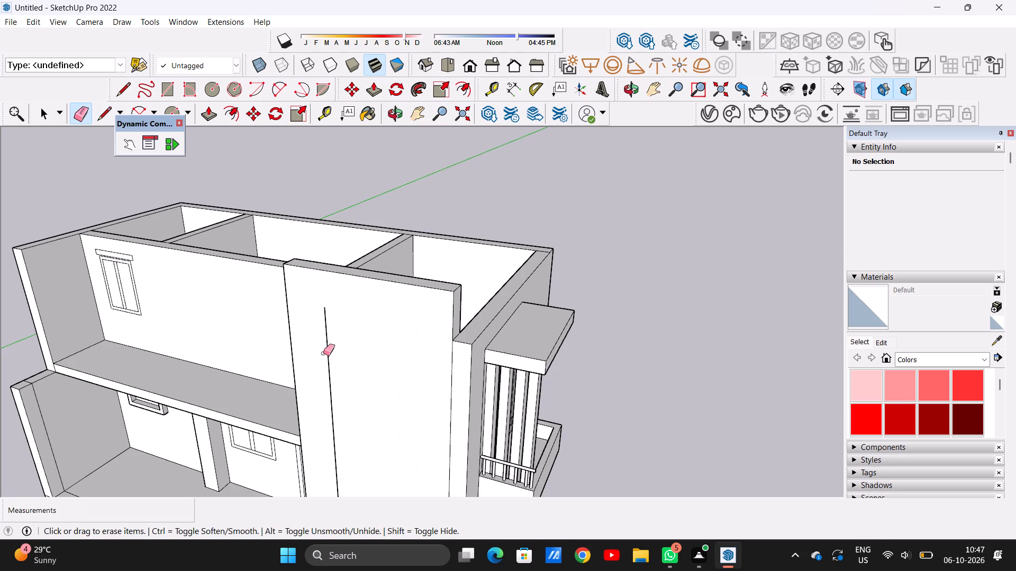
{"action": "left_click_drag", "start_coordinate": [323, 353], "coordinate": [349, 361]}
{"action": "scroll", "coordinate": [378, 340], "scroll_direction": "down", "scroll_amount": 7}
{"action": "scroll", "coordinate": [403, 438], "scroll_direction": "up", "scroll_amount": 8}
{"action": "left_click_drag", "start_coordinate": [357, 445], "coordinate": [350, 478]}
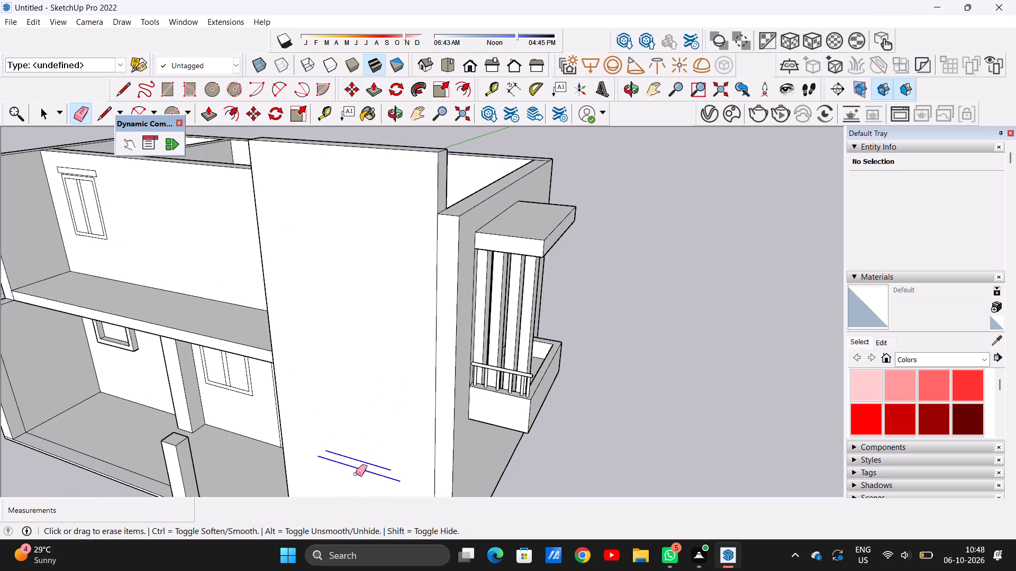
{"action": "key", "text": "space"}
Examine the tall front wall panel and roof level from above and from the balcony side.
{"action": "scroll", "coordinate": [393, 360], "scroll_direction": "down", "scroll_amount": 13}
{"action": "scroll", "coordinate": [403, 325], "scroll_direction": "up", "scroll_amount": 1}
{"action": "scroll", "coordinate": [403, 325], "scroll_direction": "down", "scroll_amount": 3}
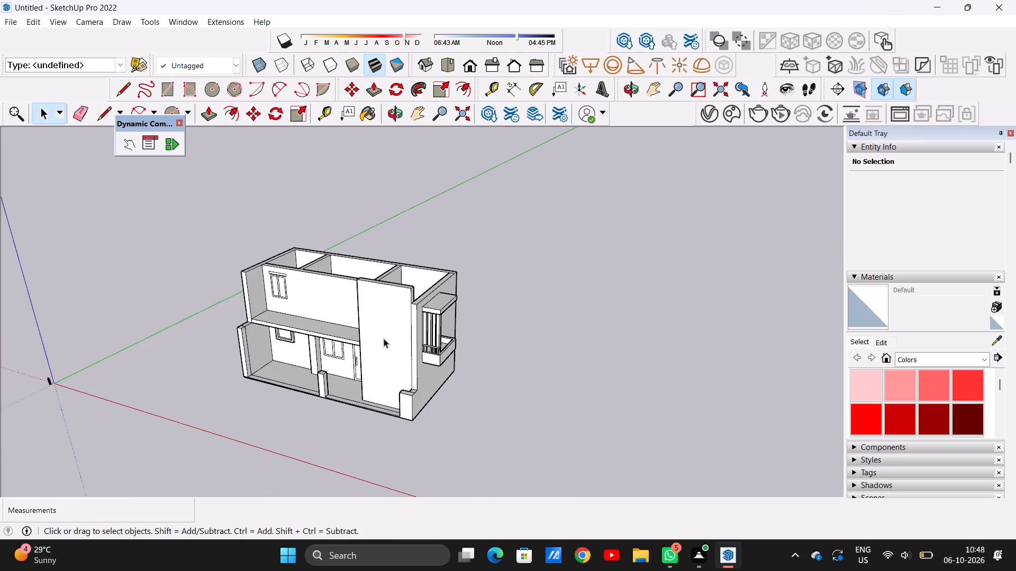
{"action": "scroll", "coordinate": [395, 306], "scroll_direction": "down", "scroll_amount": 2}
{"action": "middle_click_drag", "start_coordinate": [392, 326], "coordinate": [376, 321]}
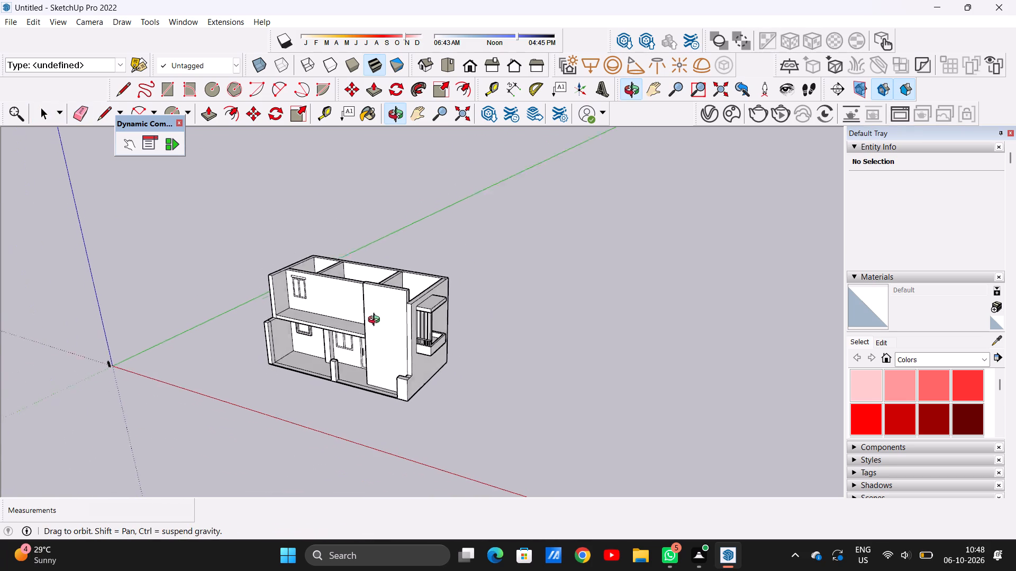
{"action": "middle_click_drag", "start_coordinate": [376, 321], "coordinate": [146, 313]}
{"action": "scroll", "coordinate": [413, 249], "scroll_direction": "up", "scroll_amount": 12}
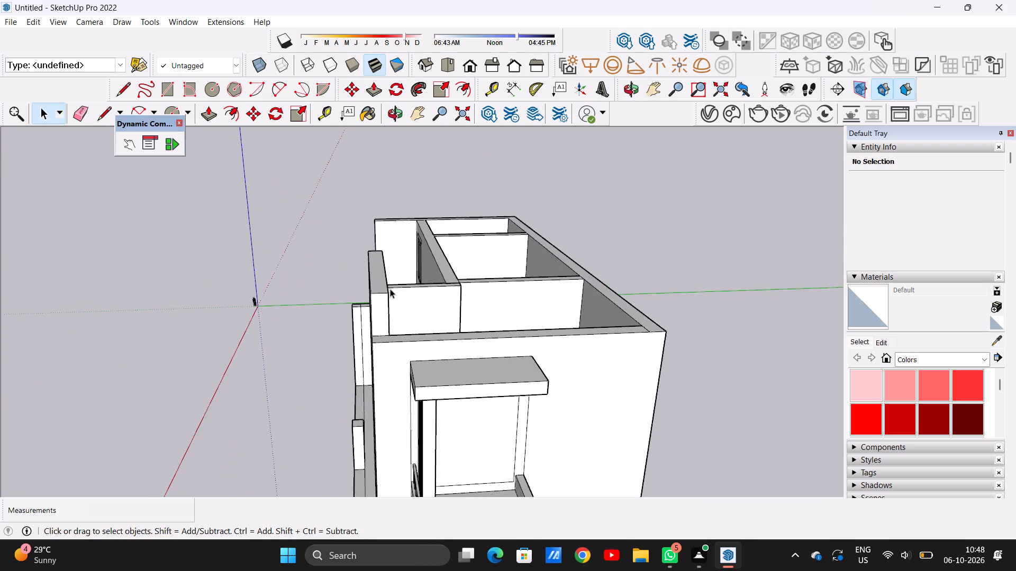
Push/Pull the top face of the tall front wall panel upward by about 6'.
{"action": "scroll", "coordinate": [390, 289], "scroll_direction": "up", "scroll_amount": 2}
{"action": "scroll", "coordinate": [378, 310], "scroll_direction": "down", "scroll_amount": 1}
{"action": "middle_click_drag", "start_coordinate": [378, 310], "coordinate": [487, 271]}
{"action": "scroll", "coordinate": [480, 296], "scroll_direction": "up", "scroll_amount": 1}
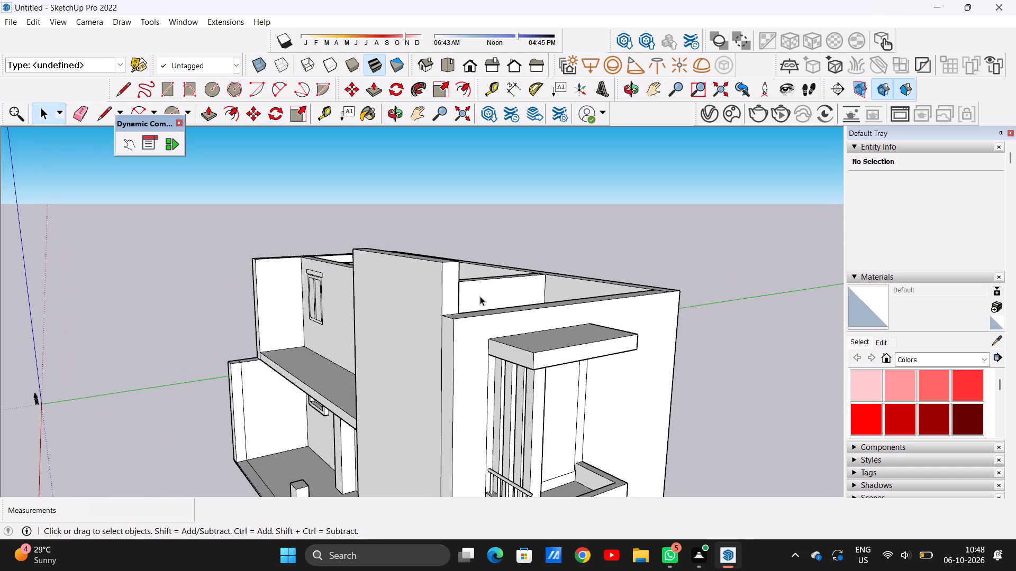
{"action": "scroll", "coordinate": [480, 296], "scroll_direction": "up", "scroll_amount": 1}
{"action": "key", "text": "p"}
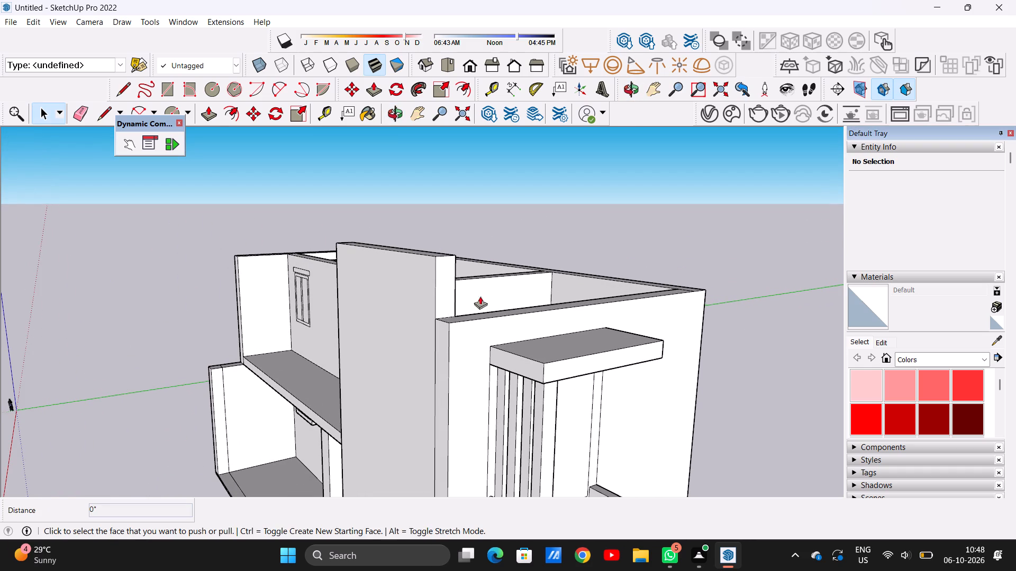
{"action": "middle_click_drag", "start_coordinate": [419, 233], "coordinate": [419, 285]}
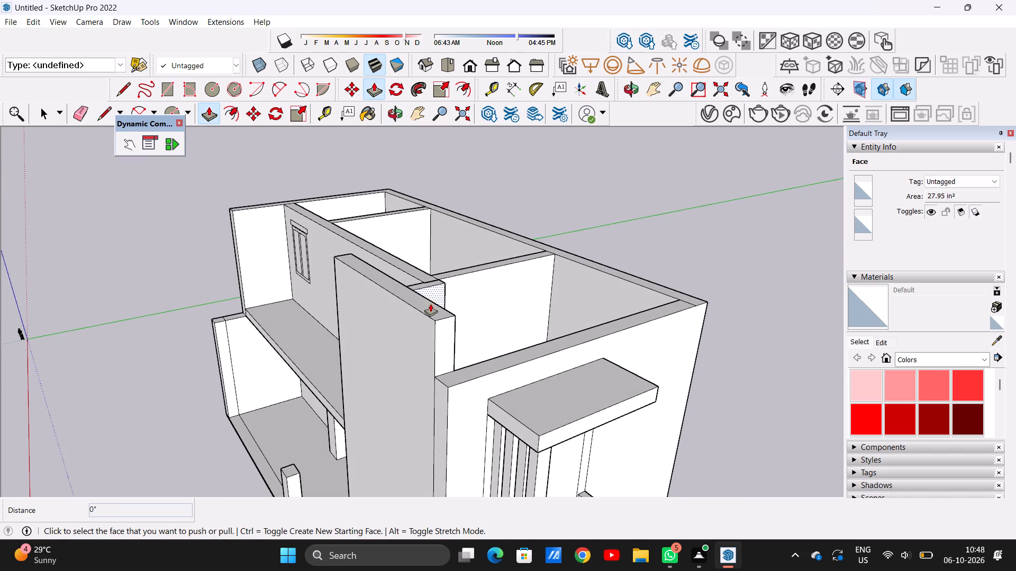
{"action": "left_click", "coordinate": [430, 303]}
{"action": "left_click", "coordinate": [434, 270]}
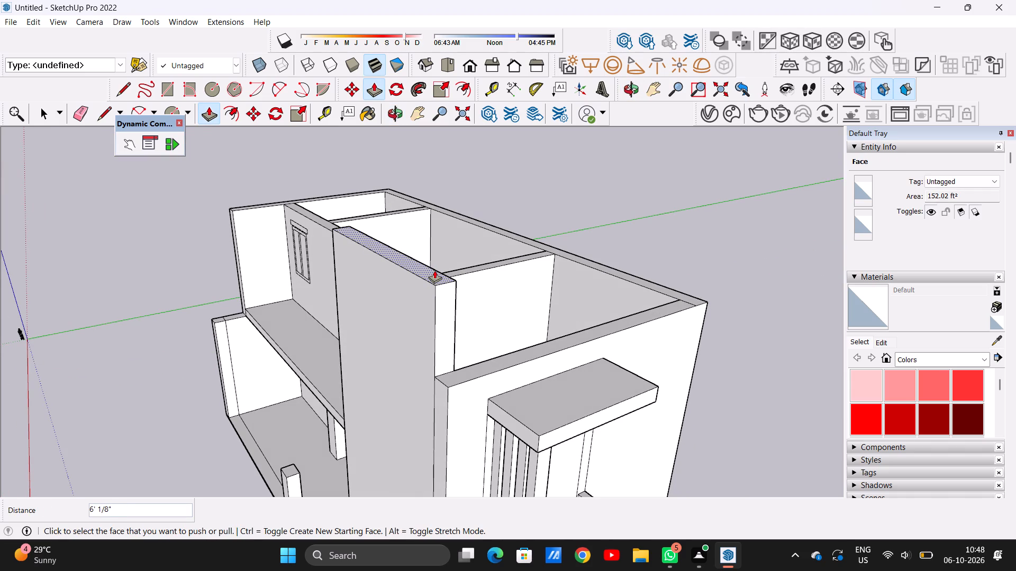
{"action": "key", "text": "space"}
Examine the upper-floor rooms behind the tall front wall panel from above, picking the floor faces on both sides of the strip between them.
{"action": "scroll", "coordinate": [458, 280], "scroll_direction": "down", "scroll_amount": 8}
{"action": "middle_click_drag", "start_coordinate": [514, 285], "coordinate": [243, 294]}
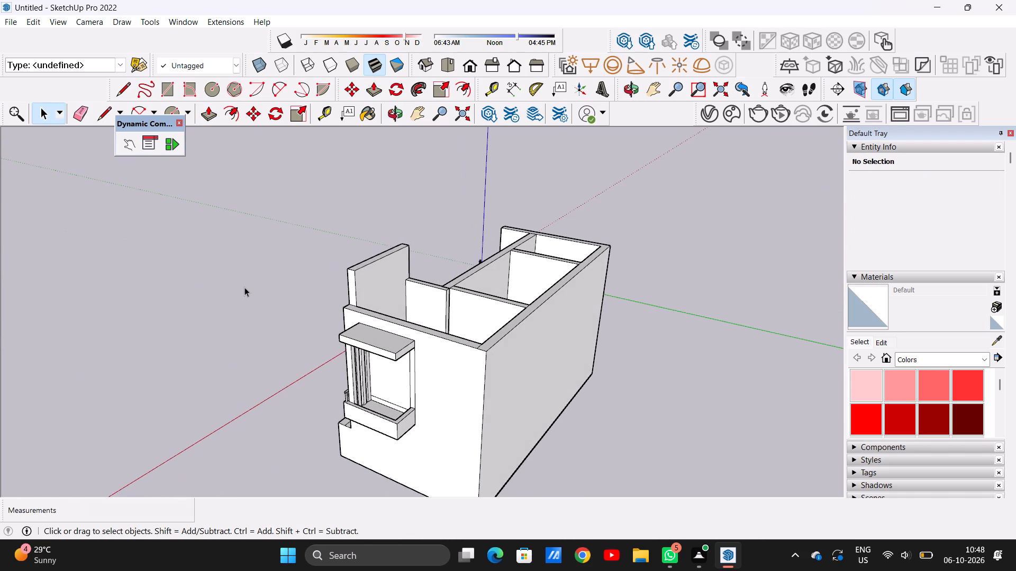
{"action": "scroll", "coordinate": [439, 329], "scroll_direction": "up", "scroll_amount": 5}
{"action": "middle_click_drag", "start_coordinate": [392, 306], "coordinate": [404, 348]}
{"action": "scroll", "coordinate": [436, 343], "scroll_direction": "up", "scroll_amount": 2}
{"action": "middle_click_drag", "start_coordinate": [462, 296], "coordinate": [479, 422]}
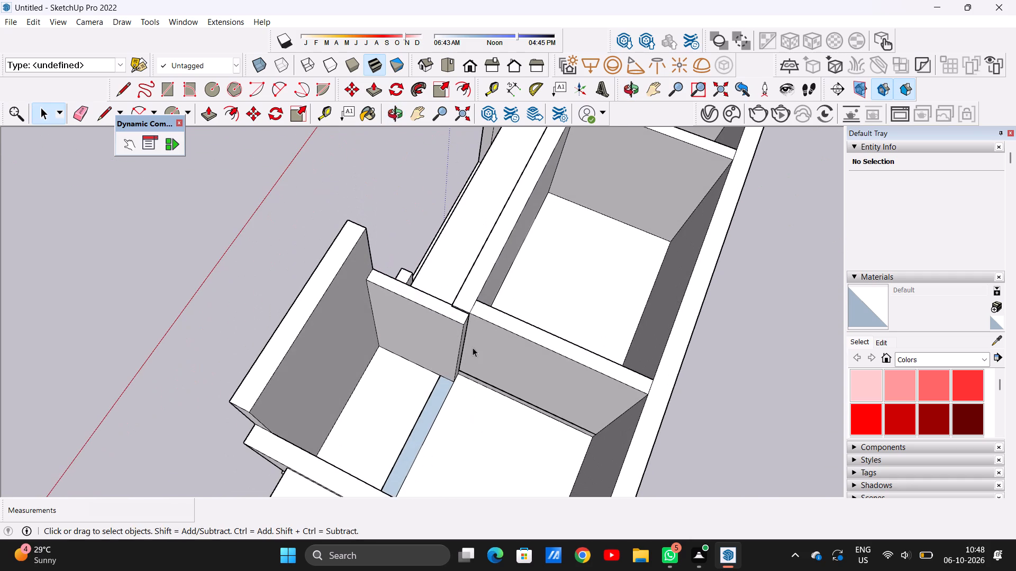
{"action": "scroll", "coordinate": [445, 309], "scroll_direction": "down", "scroll_amount": 8}
{"action": "scroll", "coordinate": [447, 371], "scroll_direction": "up", "scroll_amount": 6}
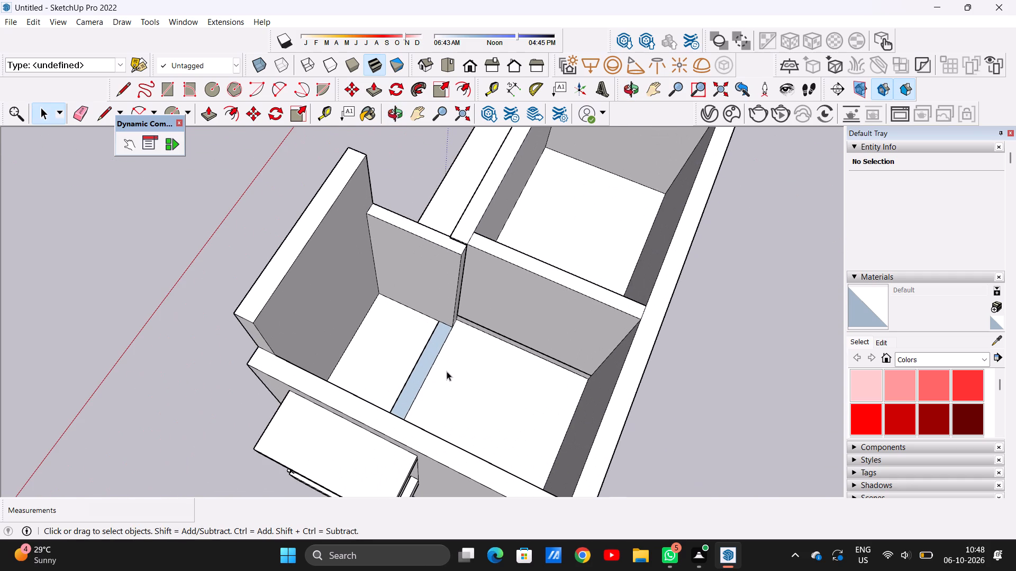
{"action": "double_click", "coordinate": [374, 356]}
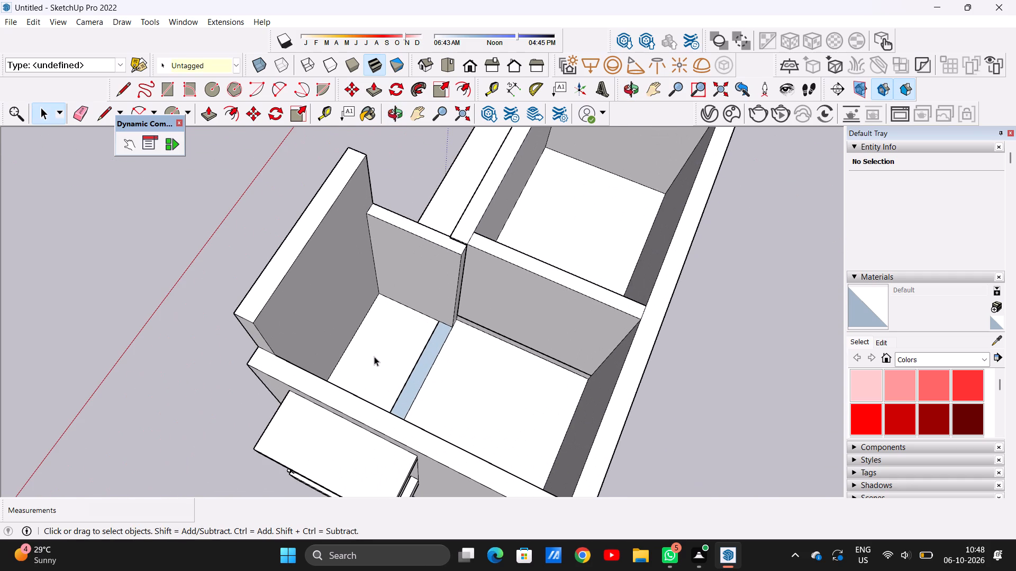
{"action": "double_click", "coordinate": [417, 371]}
{"action": "double_click", "coordinate": [464, 379]}
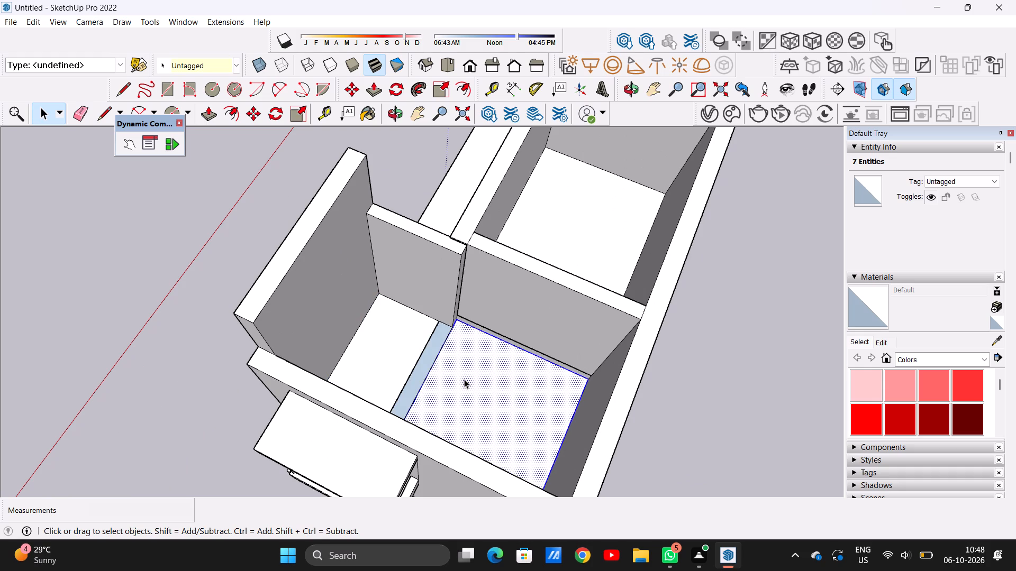
{"action": "double_click", "coordinate": [464, 379]}
{"action": "scroll", "coordinate": [467, 377], "scroll_direction": "down", "scroll_amount": 6}
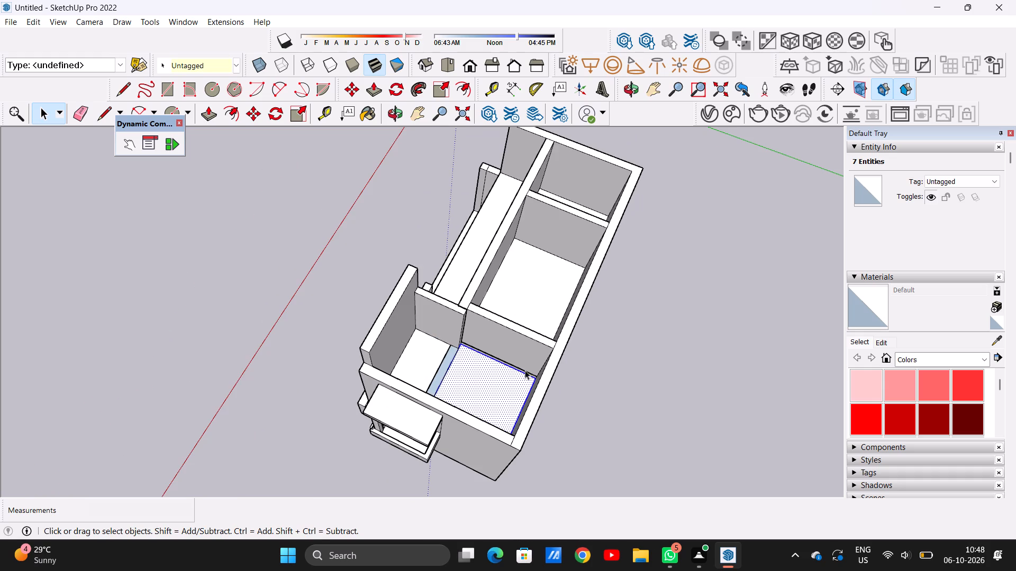
{"action": "scroll", "coordinate": [530, 378], "scroll_direction": "up", "scroll_amount": 6}
{"action": "scroll", "coordinate": [532, 374], "scroll_direction": "down", "scroll_amount": 3}
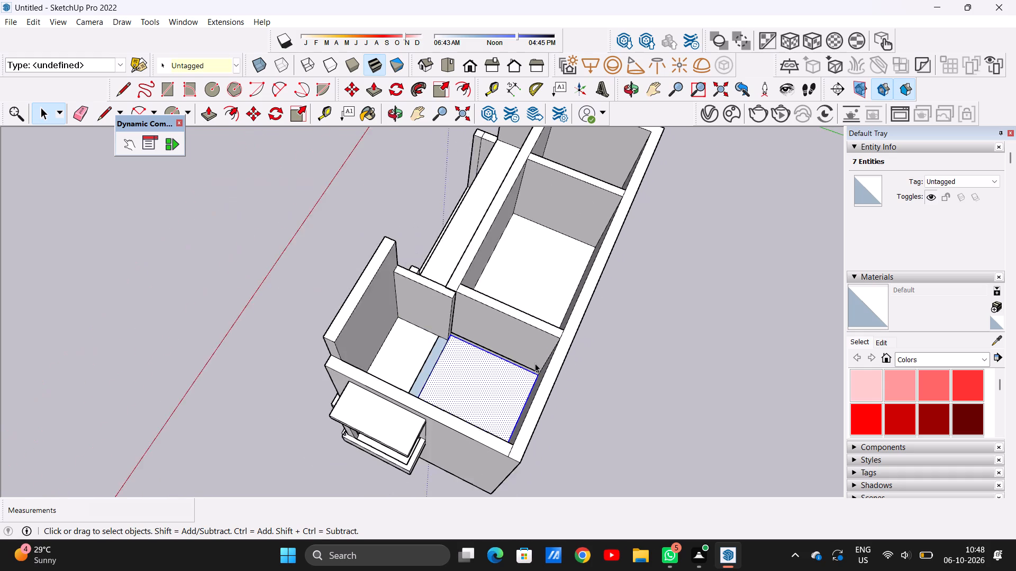
{"action": "scroll", "coordinate": [535, 363], "scroll_direction": "down", "scroll_amount": 6}
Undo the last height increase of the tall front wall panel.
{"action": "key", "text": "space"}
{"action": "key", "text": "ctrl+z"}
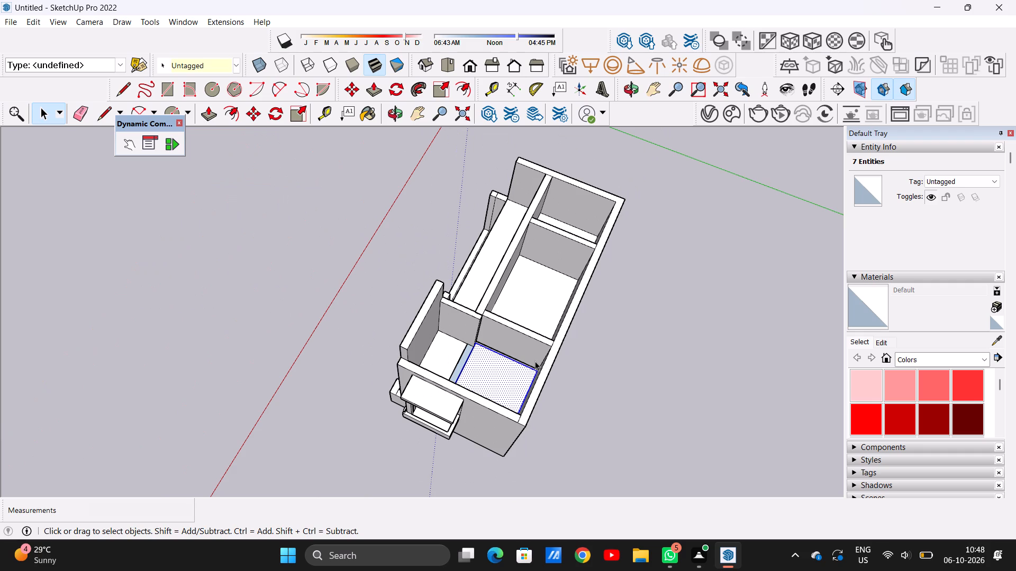
Clear the selection and examine the balcony side, the long blank side wall and the open upper-floor rooms from above.
{"action": "scroll", "coordinate": [458, 384], "scroll_direction": "up", "scroll_amount": 2}
{"action": "scroll", "coordinate": [457, 383], "scroll_direction": "down", "scroll_amount": 1}
{"action": "scroll", "coordinate": [457, 382], "scroll_direction": "up", "scroll_amount": 3}
{"action": "middle_click_drag", "start_coordinate": [454, 372], "coordinate": [507, 333]}
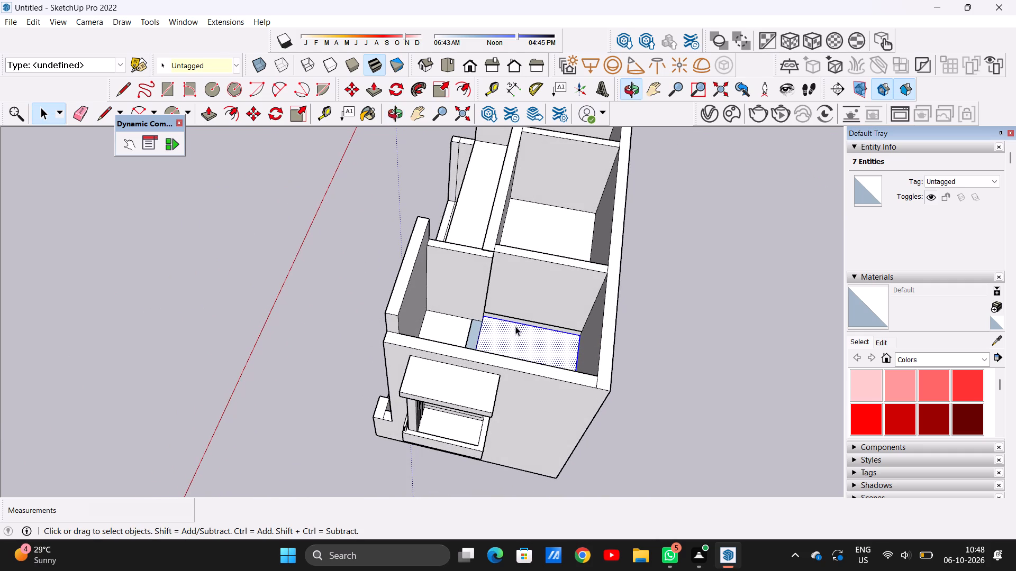
{"action": "left_click", "coordinate": [711, 331]}
{"action": "scroll", "coordinate": [477, 331], "scroll_direction": "down", "scroll_amount": 3}
{"action": "middle_click_drag", "start_coordinate": [475, 368], "coordinate": [510, 286]}
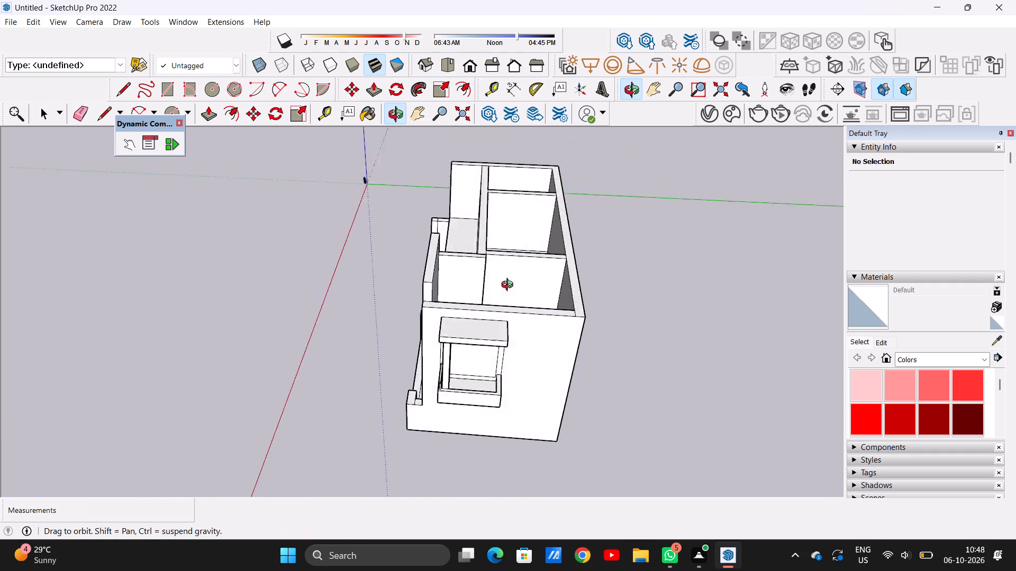
{"action": "middle_click_drag", "start_coordinate": [510, 286], "coordinate": [518, 238]}
{"action": "middle_click_drag", "start_coordinate": [504, 373], "coordinate": [504, 330]}
{"action": "scroll", "coordinate": [495, 324], "scroll_direction": "up", "scroll_amount": 6}
{"action": "scroll", "coordinate": [493, 311], "scroll_direction": "down", "scroll_amount": 3}
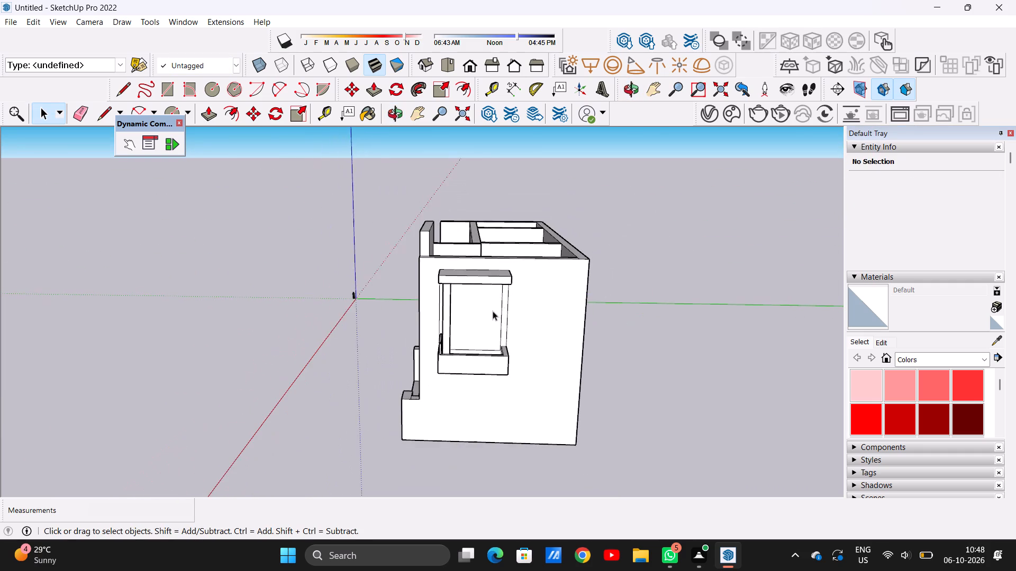
{"action": "scroll", "coordinate": [493, 311], "scroll_direction": "down", "scroll_amount": 4}
{"action": "scroll", "coordinate": [510, 300], "scroll_direction": "up", "scroll_amount": 5}
{"action": "middle_click_drag", "start_coordinate": [513, 310], "coordinate": [373, 307]}
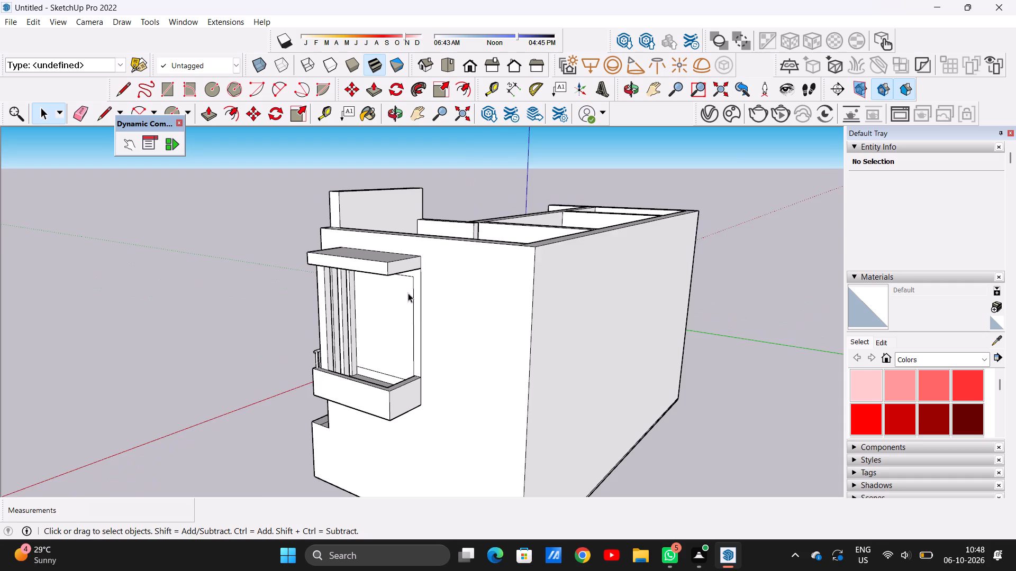
{"action": "scroll", "coordinate": [408, 293], "scroll_direction": "up", "scroll_amount": 6}
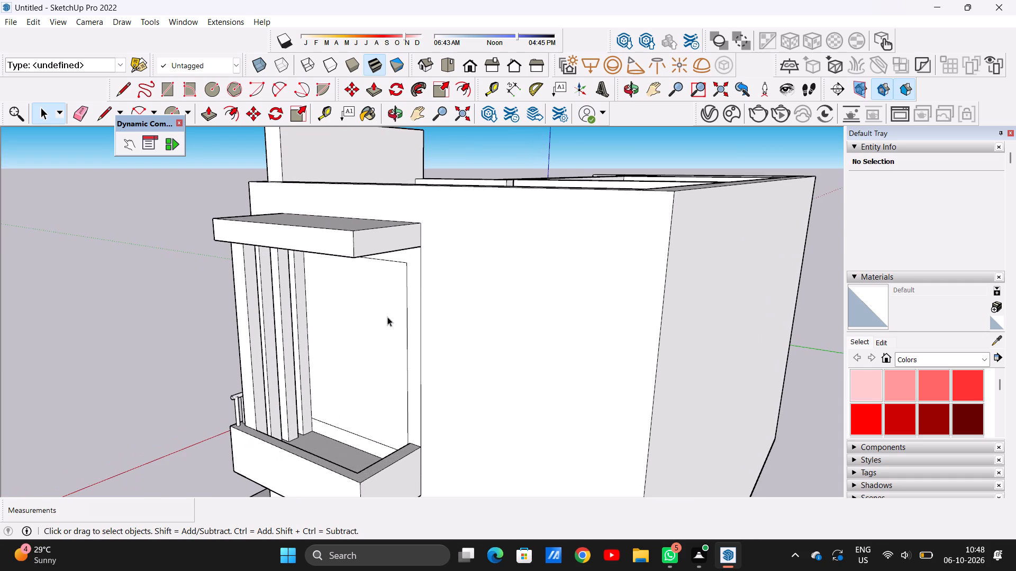
{"action": "scroll", "coordinate": [385, 318], "scroll_direction": "up", "scroll_amount": 1}
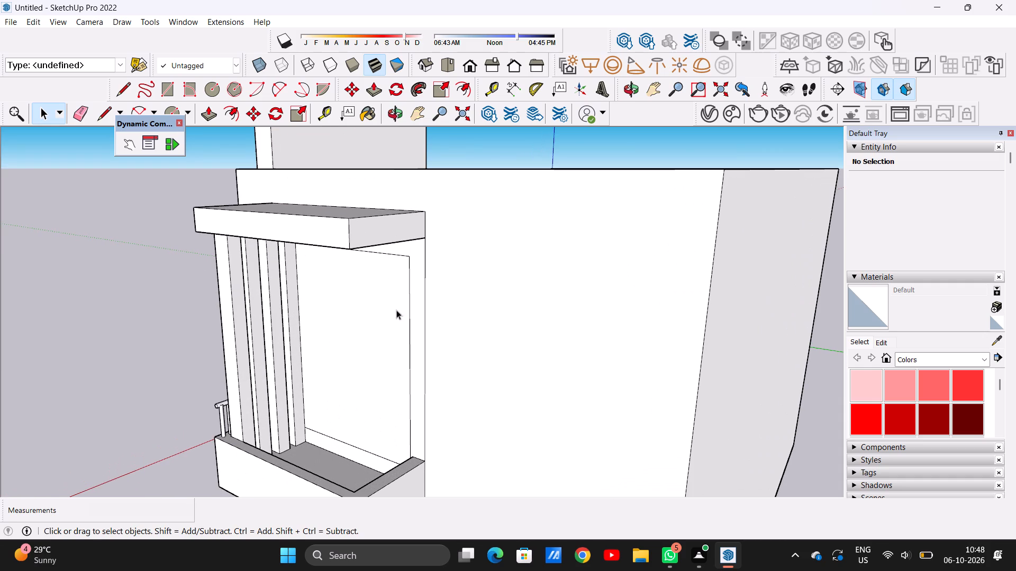
{"action": "scroll", "coordinate": [407, 312], "scroll_direction": "down", "scroll_amount": 12}
{"action": "middle_click_drag", "start_coordinate": [441, 296], "coordinate": [351, 296]}
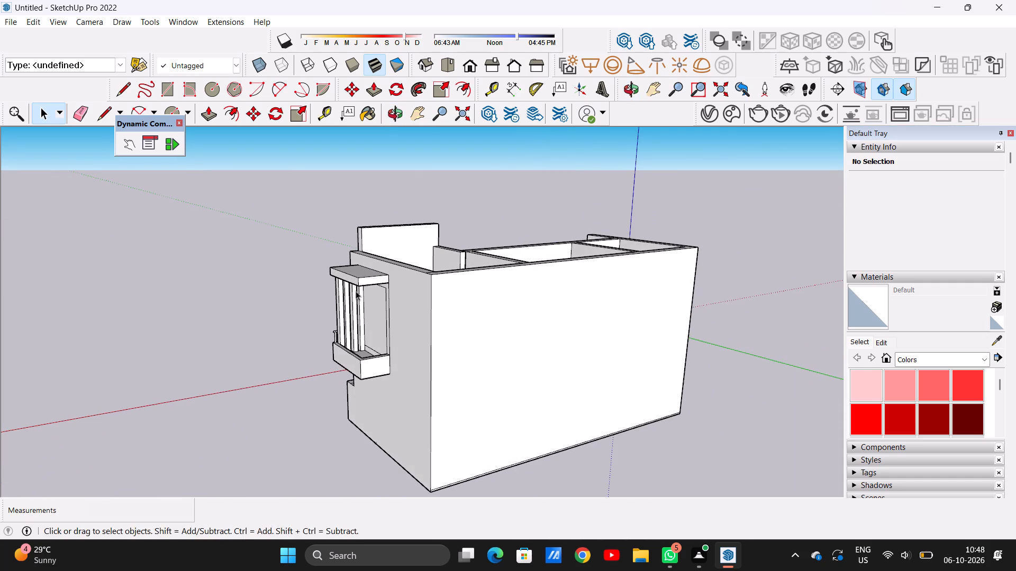
{"action": "middle_click_drag", "start_coordinate": [579, 292], "coordinate": [489, 441]}
{"action": "scroll", "coordinate": [509, 311], "scroll_direction": "down", "scroll_amount": 4}
{"action": "middle_click_drag", "start_coordinate": [559, 308], "coordinate": [531, 406]}
{"action": "scroll", "coordinate": [559, 308], "scroll_direction": "up", "scroll_amount": 1}
{"action": "scroll", "coordinate": [504, 305], "scroll_direction": "up", "scroll_amount": 8}
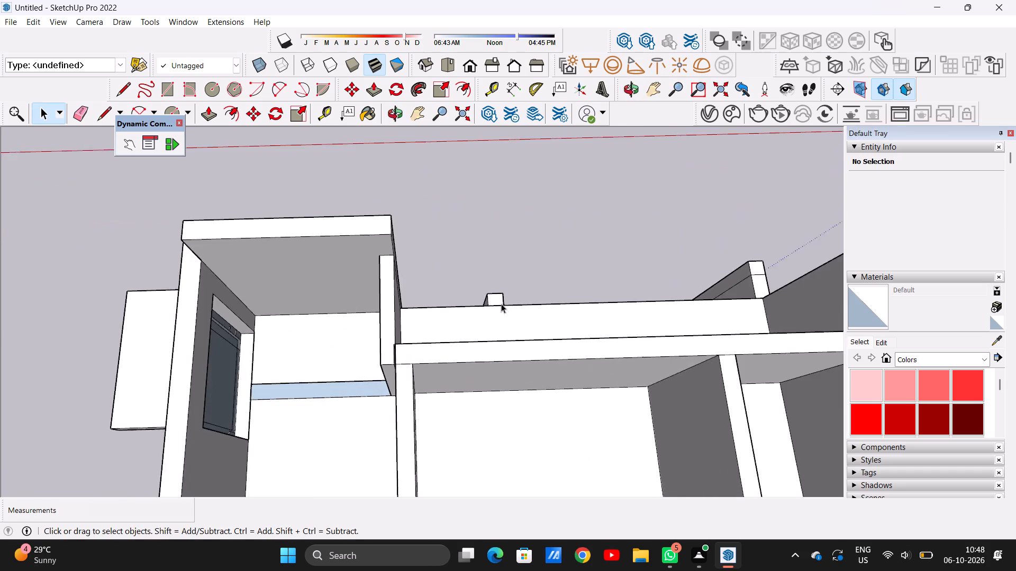
Examine the house model from the outside and from above, checking the walls, the balcony side and the open rooms.
{"action": "scroll", "coordinate": [489, 288], "scroll_direction": "down", "scroll_amount": 6}
{"action": "middle_click_drag", "start_coordinate": [513, 330], "coordinate": [1015, 0]}
{"action": "scroll", "coordinate": [1012, 163], "scroll_direction": "down", "scroll_amount": 2}
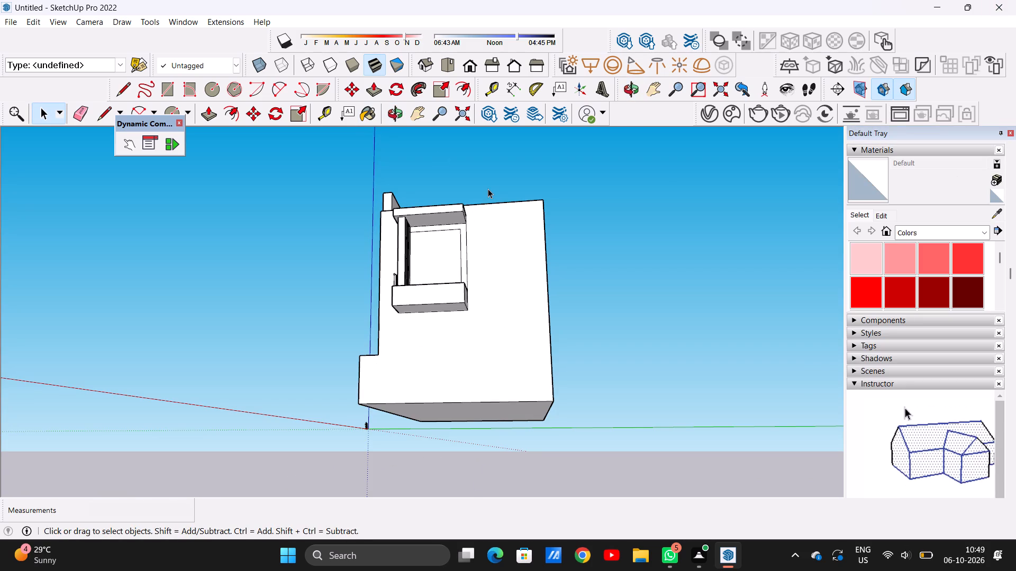
{"action": "scroll", "coordinate": [488, 189], "scroll_direction": "down", "scroll_amount": 4}
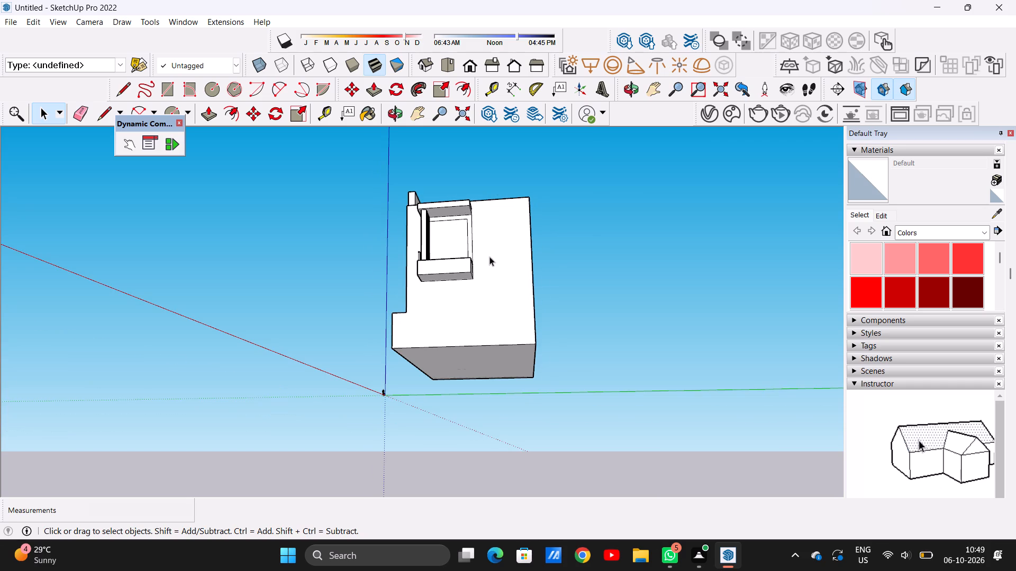
{"action": "middle_click_drag", "start_coordinate": [488, 250], "coordinate": [454, 421]}
{"action": "middle_click_drag", "start_coordinate": [504, 301], "coordinate": [399, 384]}
{"action": "scroll", "coordinate": [465, 287], "scroll_direction": "up", "scroll_amount": 6}
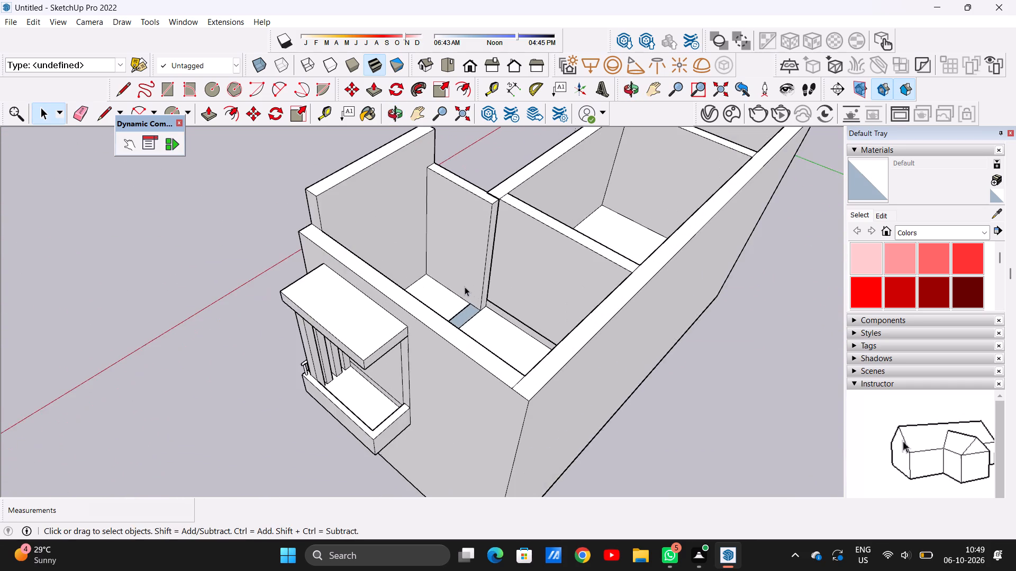
{"action": "middle_click_drag", "start_coordinate": [521, 312], "coordinate": [421, 335]}
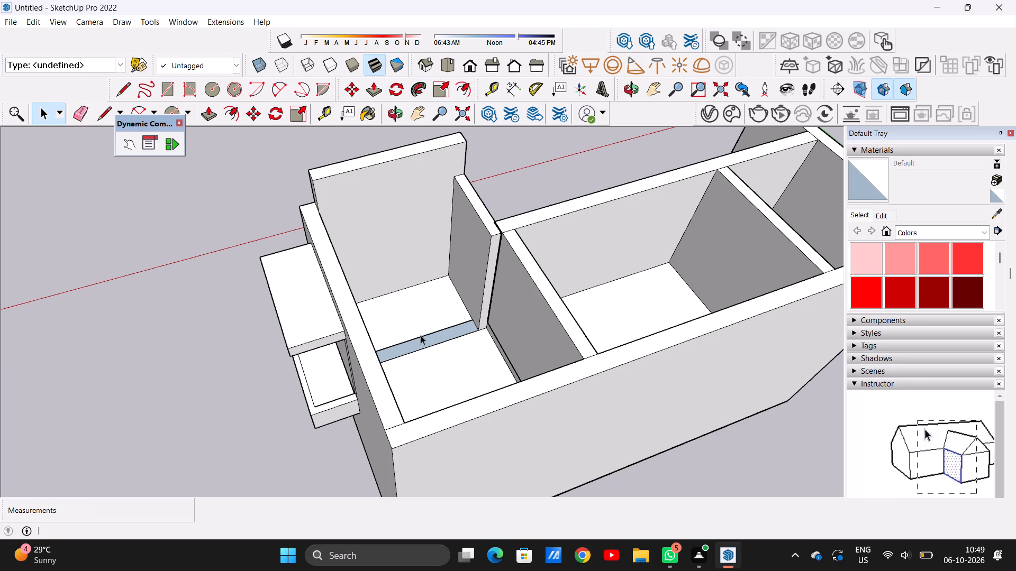
{"action": "scroll", "coordinate": [366, 303], "scroll_direction": "down", "scroll_amount": 4}
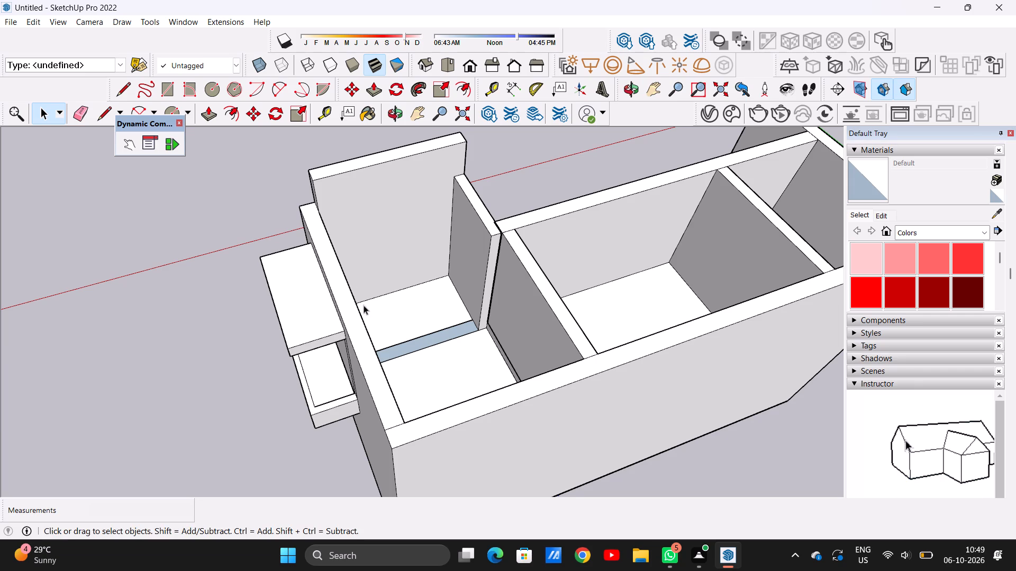
{"action": "scroll", "coordinate": [364, 305], "scroll_direction": "down", "scroll_amount": 20}
{"action": "scroll", "coordinate": [364, 305], "scroll_direction": "down", "scroll_amount": 11}
{"action": "scroll", "coordinate": [418, 284], "scroll_direction": "up", "scroll_amount": 3}
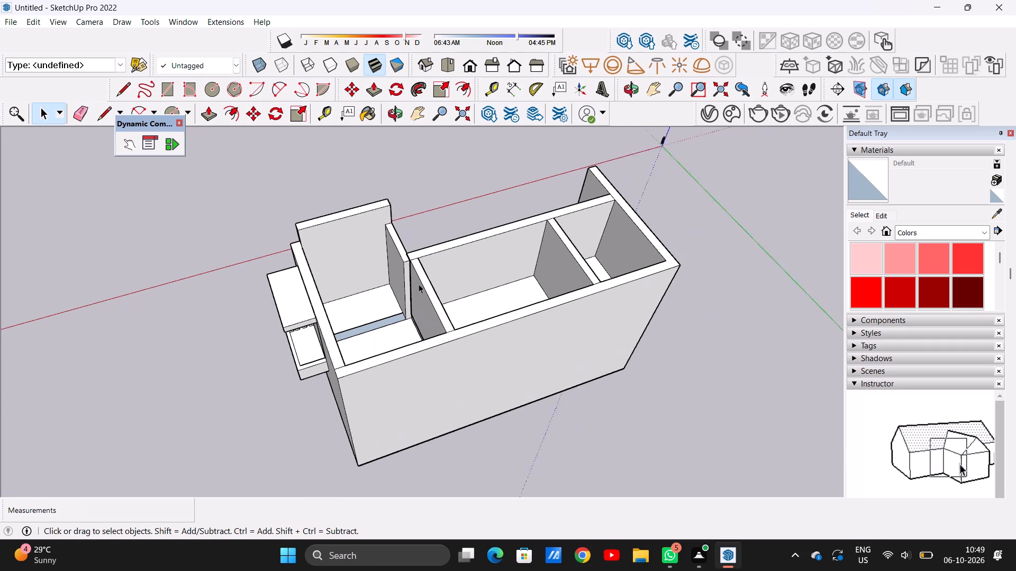
{"action": "scroll", "coordinate": [419, 284], "scroll_direction": "up", "scroll_amount": 2}
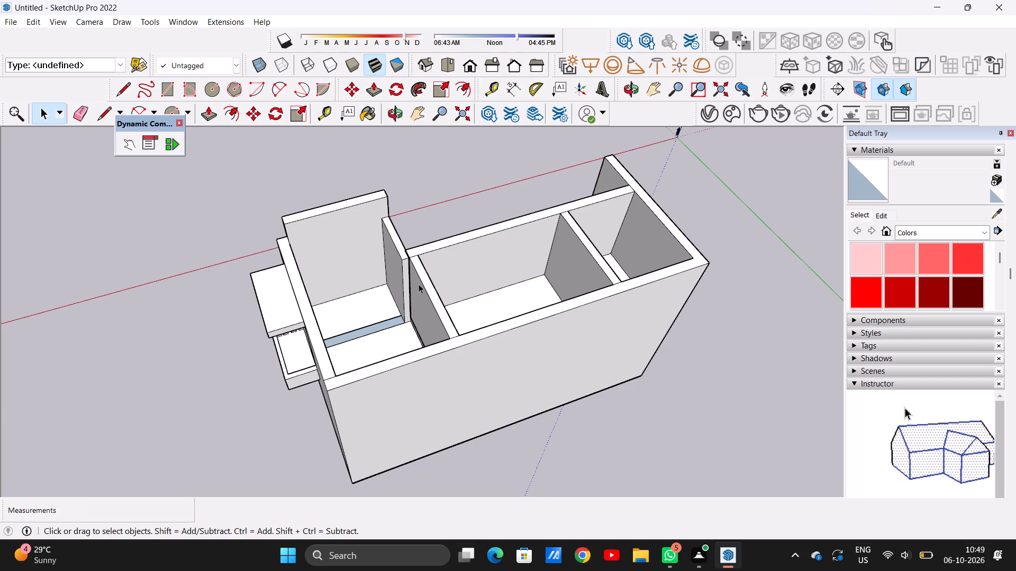
{"action": "scroll", "coordinate": [419, 284], "scroll_direction": "down", "scroll_amount": 6}
{"action": "scroll", "coordinate": [418, 306], "scroll_direction": "up", "scroll_amount": 6}
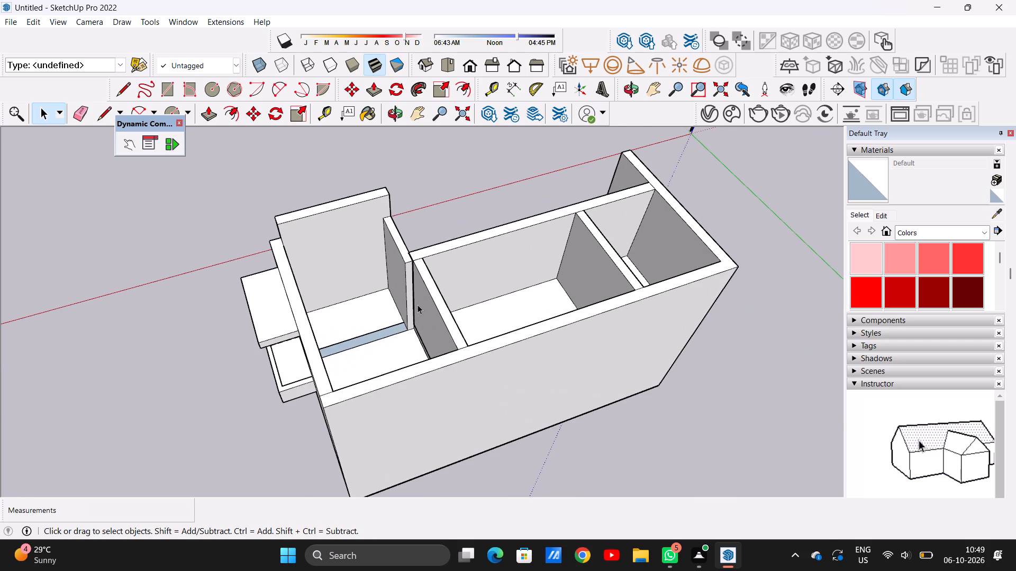
{"action": "scroll", "coordinate": [515, 270], "scroll_direction": "down", "scroll_amount": 4}
{"action": "middle_click_drag", "start_coordinate": [597, 292], "coordinate": [522, 388]}
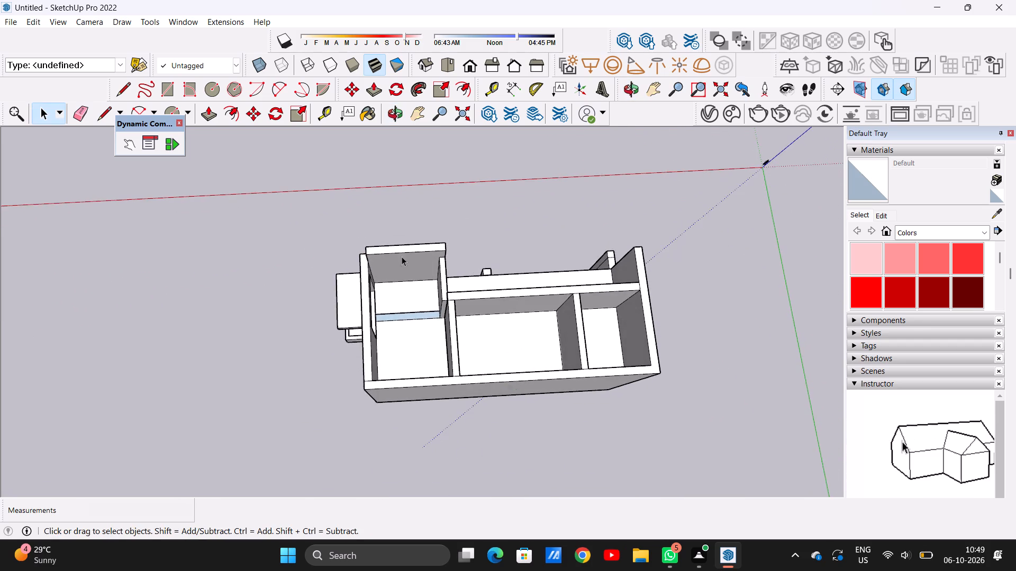
Copy the small end room's floor face from its inner corner up to the matching wall-top corner, about 37' 1".
{"action": "scroll", "coordinate": [395, 256], "scroll_direction": "down", "scroll_amount": 6}
{"action": "scroll", "coordinate": [569, 284], "scroll_direction": "up", "scroll_amount": 7}
{"action": "scroll", "coordinate": [475, 327], "scroll_direction": "up", "scroll_amount": 7}
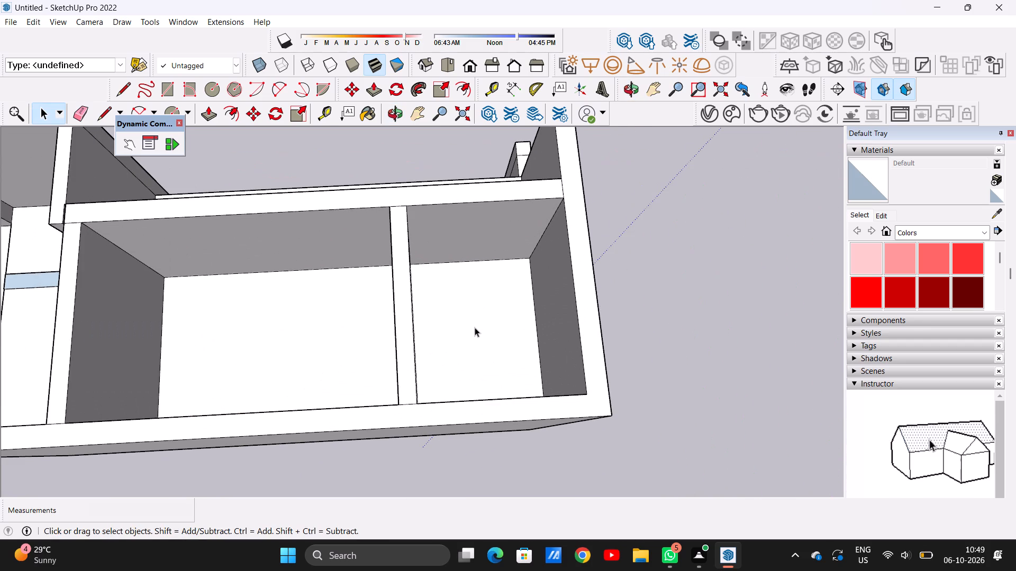
{"action": "double_click", "coordinate": [475, 327]}
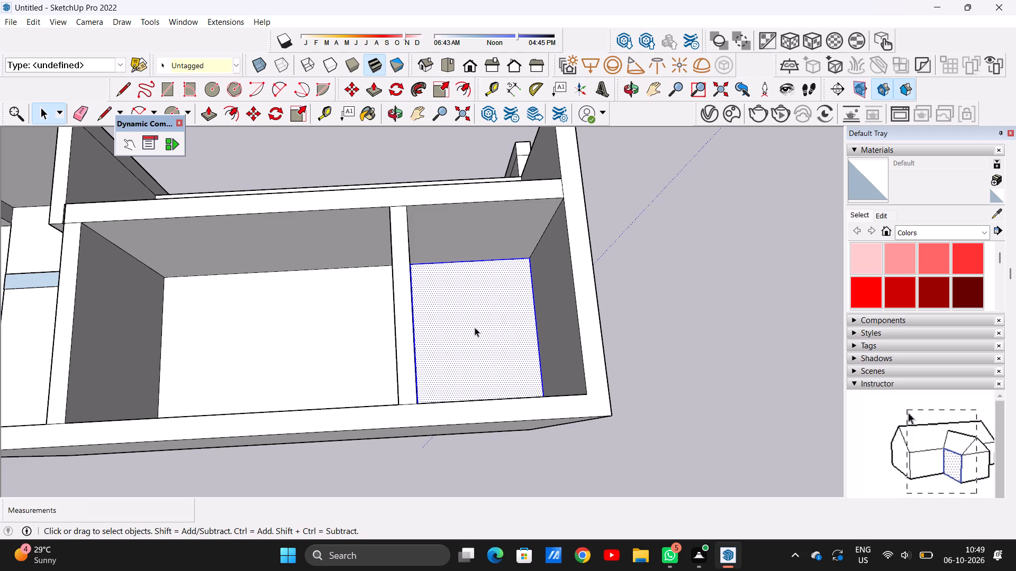
{"action": "key", "text": "m"}
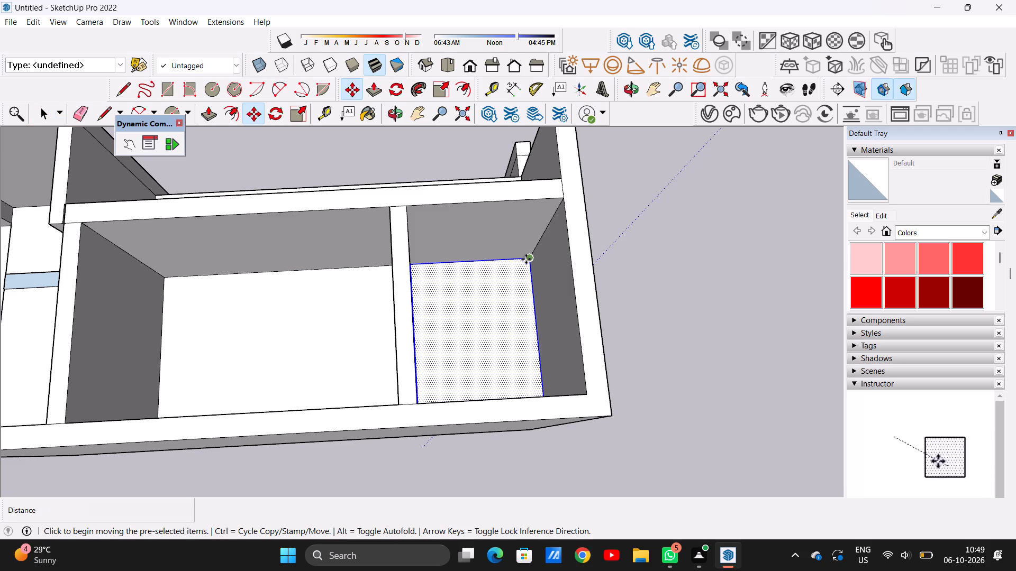
{"action": "left_click", "coordinate": [526, 259]}
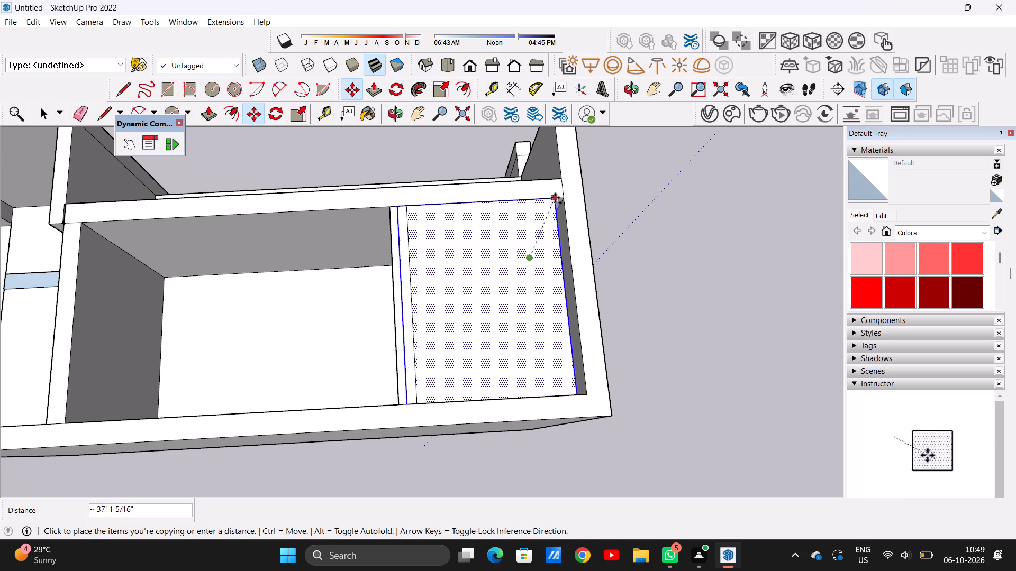
{"action": "left_click", "coordinate": [561, 200]}
{"action": "scroll", "coordinate": [514, 270], "scroll_direction": "down", "scroll_amount": 8}
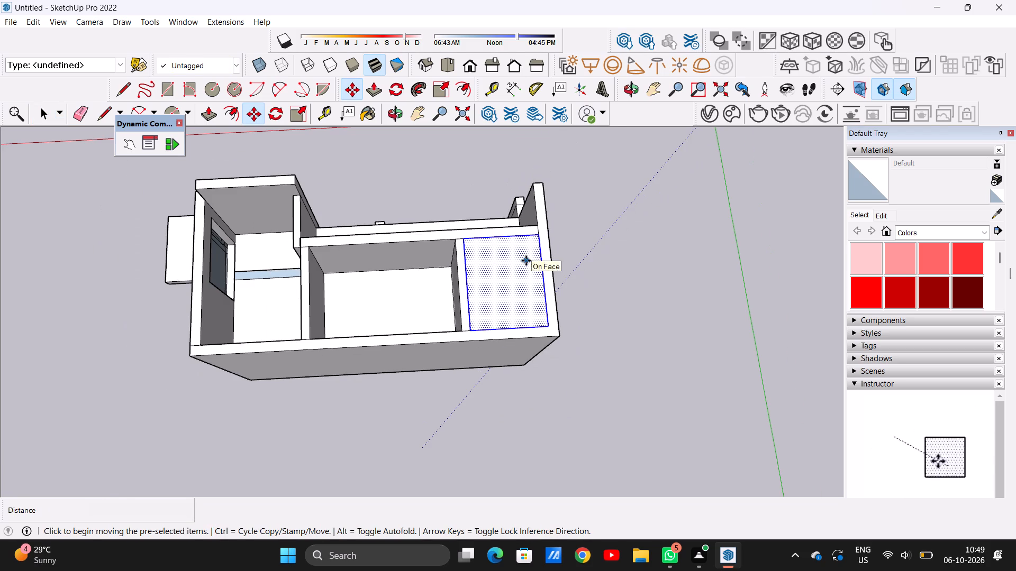
{"action": "key", "text": "space"}
Place the large middle room's floor face at the top of its walls, corner to corner, about 37' 1" away, and deselect it.
{"action": "double_click", "coordinate": [367, 298]}
{"action": "middle_click_drag", "start_coordinate": [429, 305], "coordinate": [429, 340]}
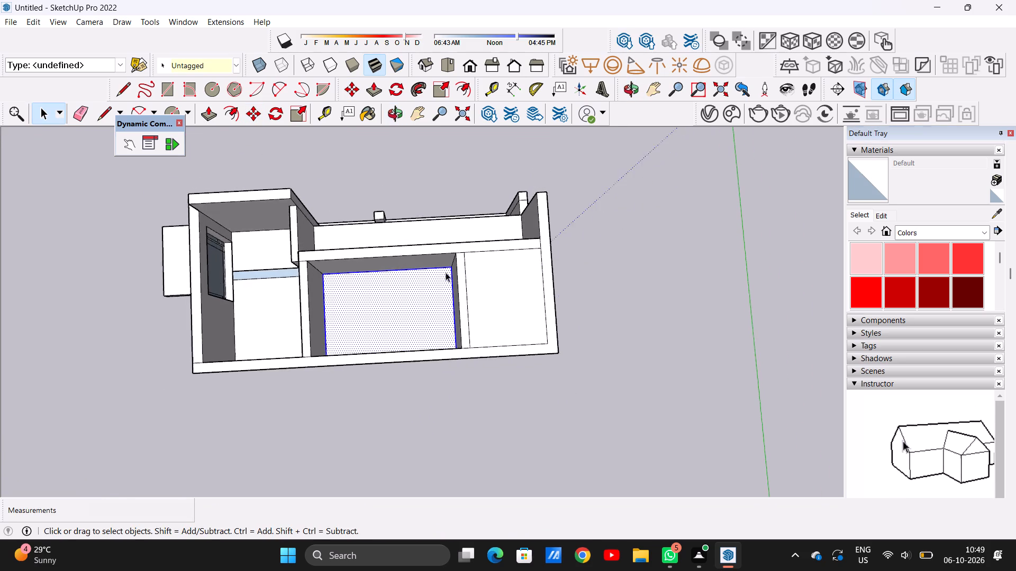
{"action": "scroll", "coordinate": [446, 272], "scroll_direction": "up", "scroll_amount": 5}
{"action": "key", "text": "m"}
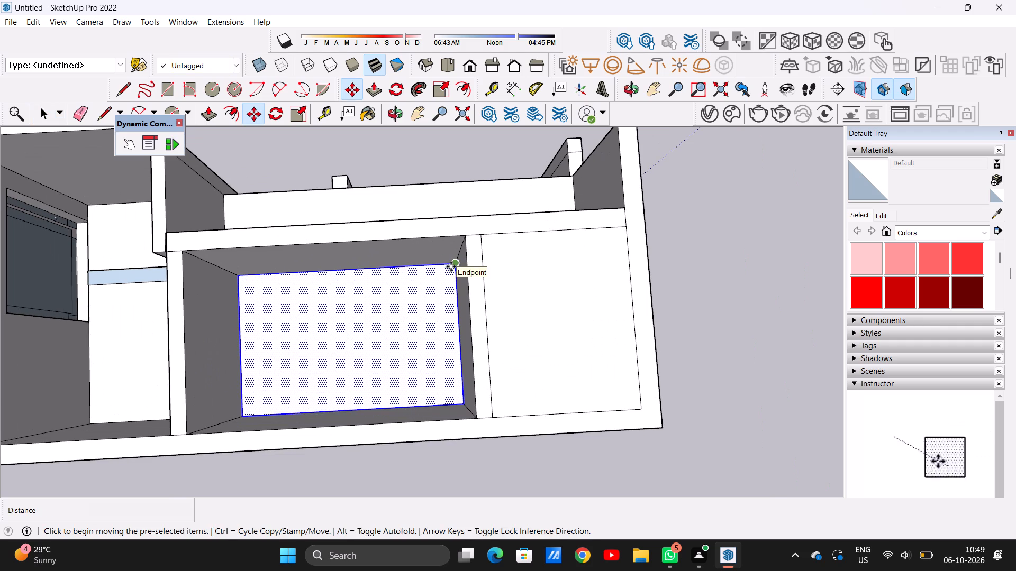
{"action": "left_click", "coordinate": [451, 266]}
{"action": "left_click", "coordinate": [465, 238]}
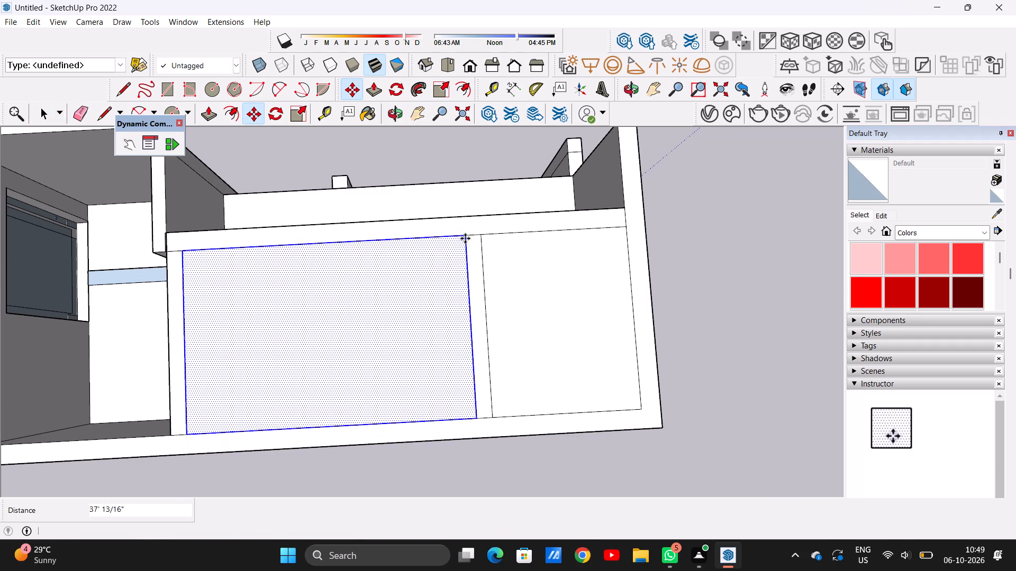
{"action": "key", "text": "space"}
{"action": "scroll", "coordinate": [493, 289], "scroll_direction": "down", "scroll_amount": 14}
{"action": "left_click", "coordinate": [612, 259]}
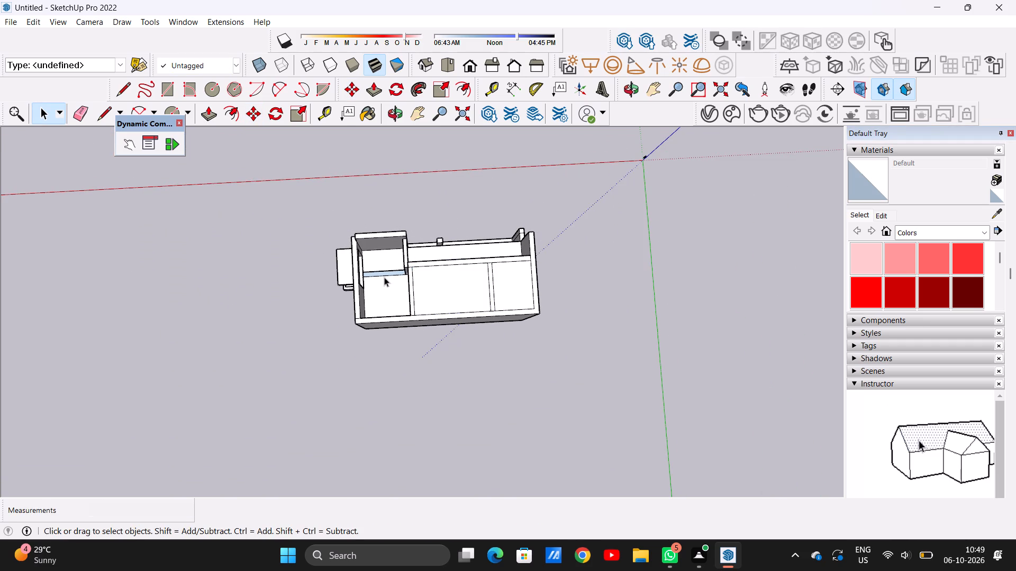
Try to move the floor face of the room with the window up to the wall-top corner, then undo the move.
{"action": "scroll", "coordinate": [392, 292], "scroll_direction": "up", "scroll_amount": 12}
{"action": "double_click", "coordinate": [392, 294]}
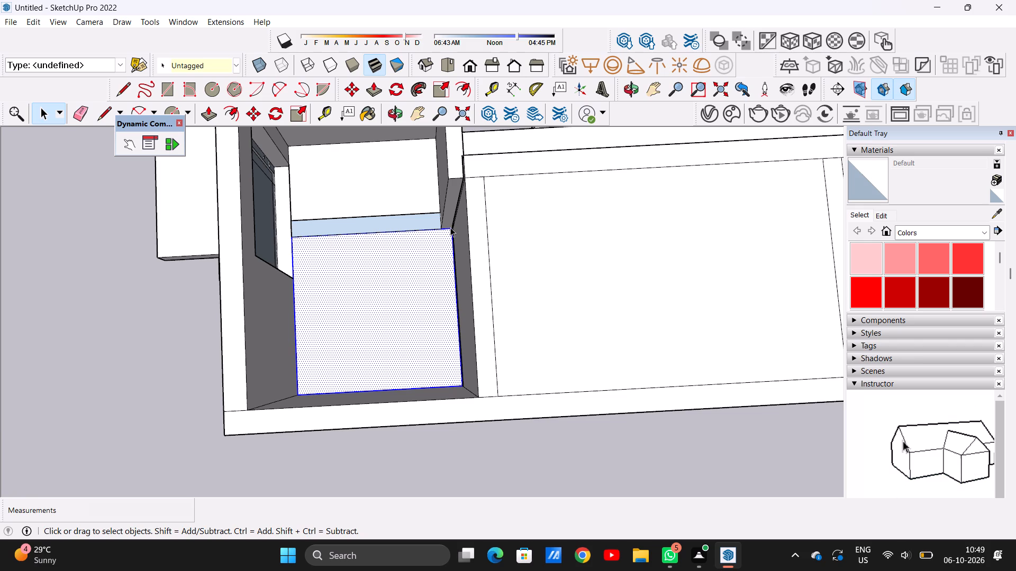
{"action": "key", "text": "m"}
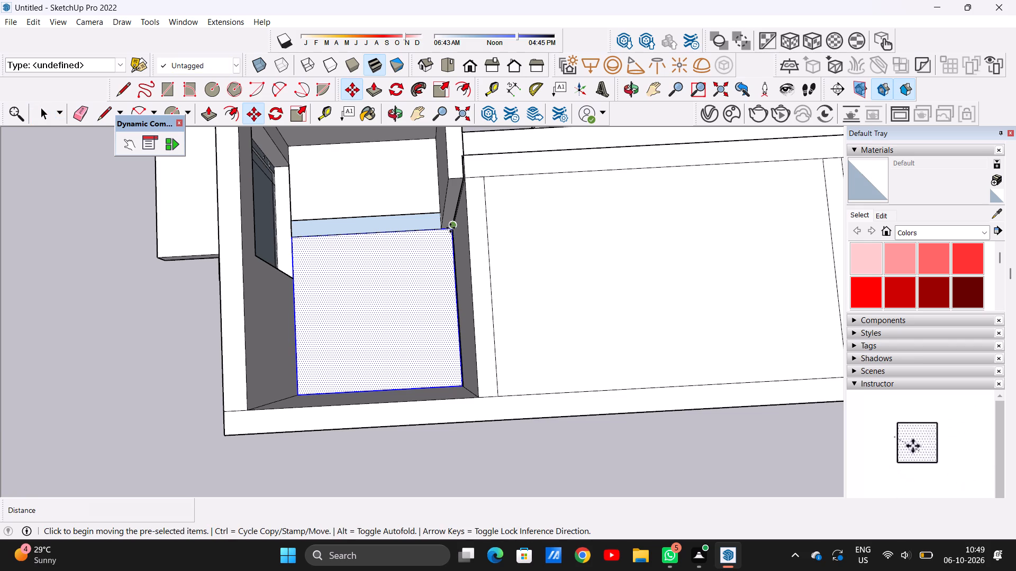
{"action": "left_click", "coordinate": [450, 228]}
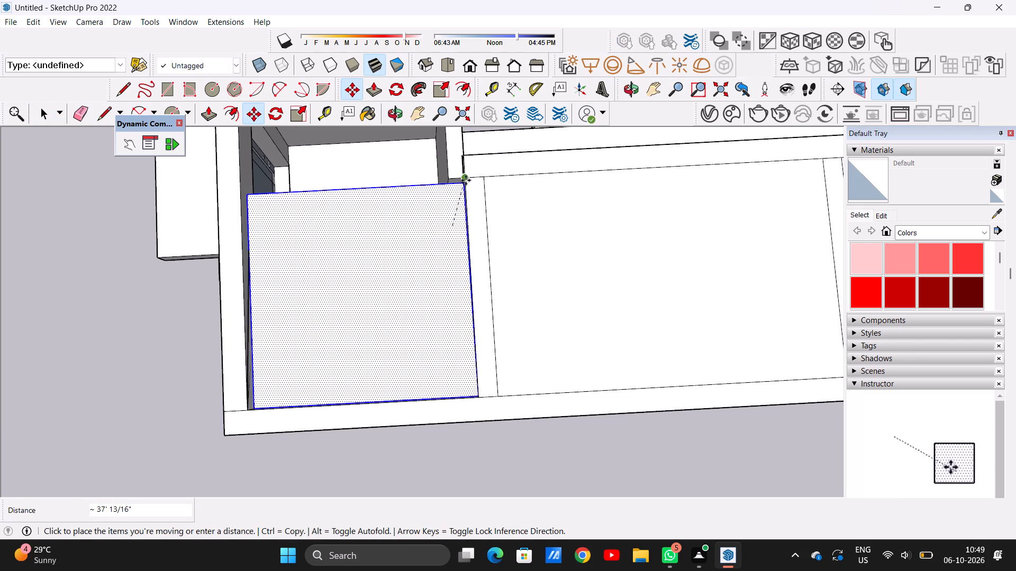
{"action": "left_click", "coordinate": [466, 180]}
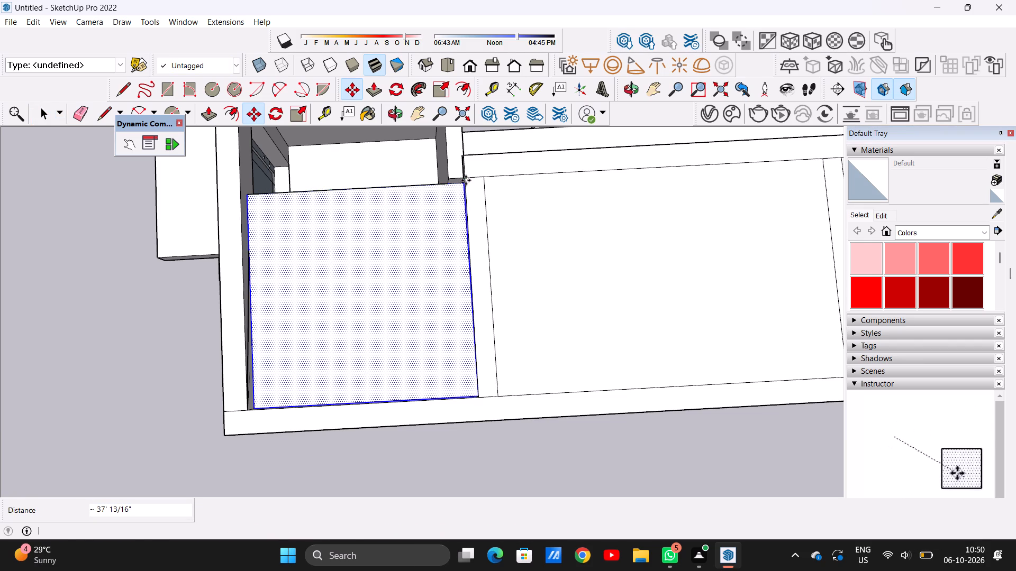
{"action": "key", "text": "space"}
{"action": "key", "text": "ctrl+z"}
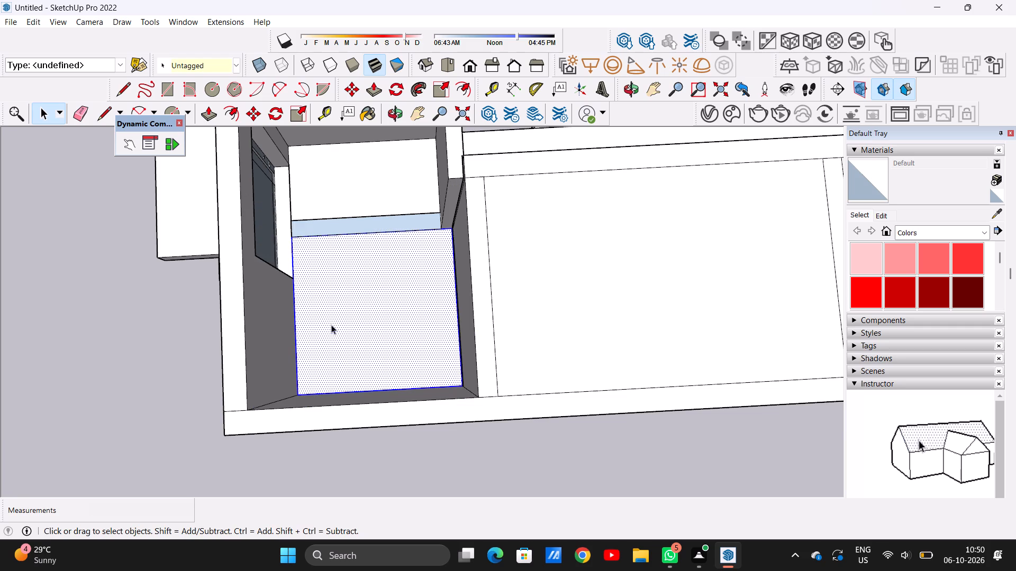
Examine the edges of the selected floor face where it meets the walls in the room with the window, and deselect it.
{"action": "scroll", "coordinate": [312, 345], "scroll_direction": "up", "scroll_amount": 2}
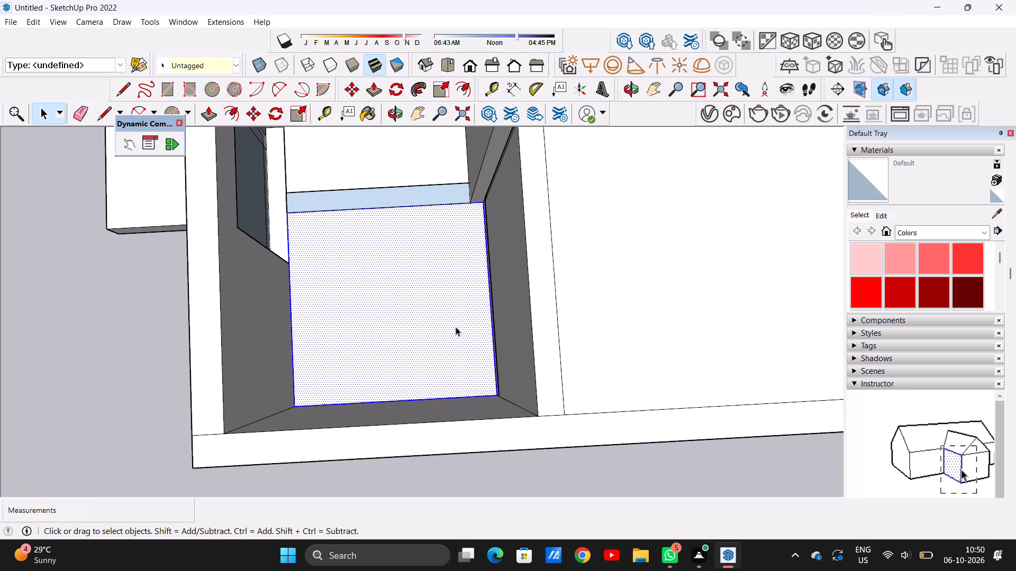
{"action": "scroll", "coordinate": [494, 366], "scroll_direction": "up", "scroll_amount": 16}
{"action": "scroll", "coordinate": [501, 381], "scroll_direction": "down", "scroll_amount": 6}
{"action": "middle_click_drag", "start_coordinate": [466, 391], "coordinate": [504, 370]}
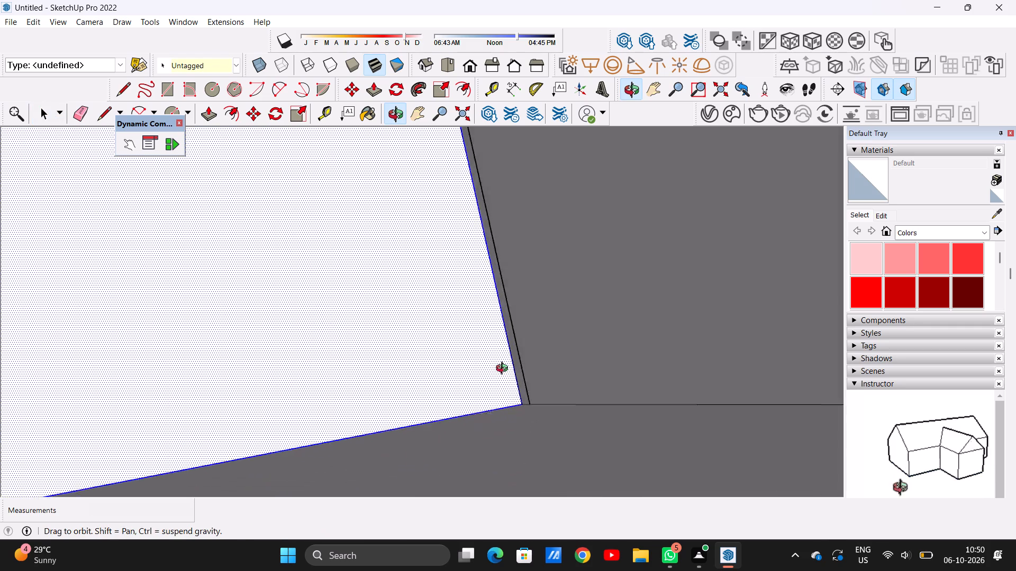
{"action": "middle_click_drag", "start_coordinate": [504, 370], "coordinate": [536, 340]}
{"action": "scroll", "coordinate": [499, 397], "scroll_direction": "down", "scroll_amount": 20}
{"action": "scroll", "coordinate": [499, 397], "scroll_direction": "down", "scroll_amount": 5}
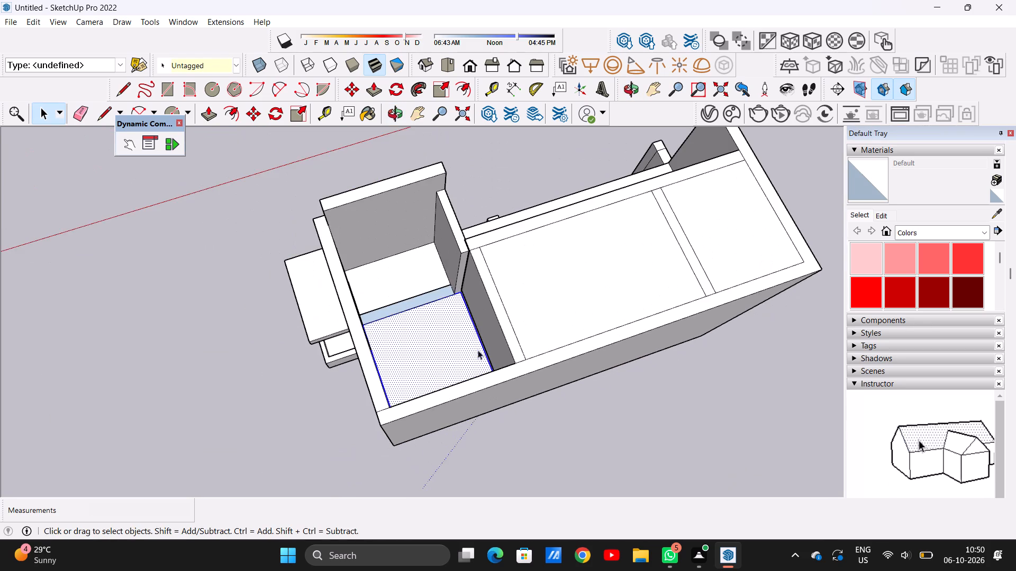
{"action": "scroll", "coordinate": [465, 330], "scroll_direction": "up", "scroll_amount": 4}
{"action": "scroll", "coordinate": [465, 330], "scroll_direction": "down", "scroll_amount": 1}
{"action": "scroll", "coordinate": [465, 330], "scroll_direction": "up", "scroll_amount": 3}
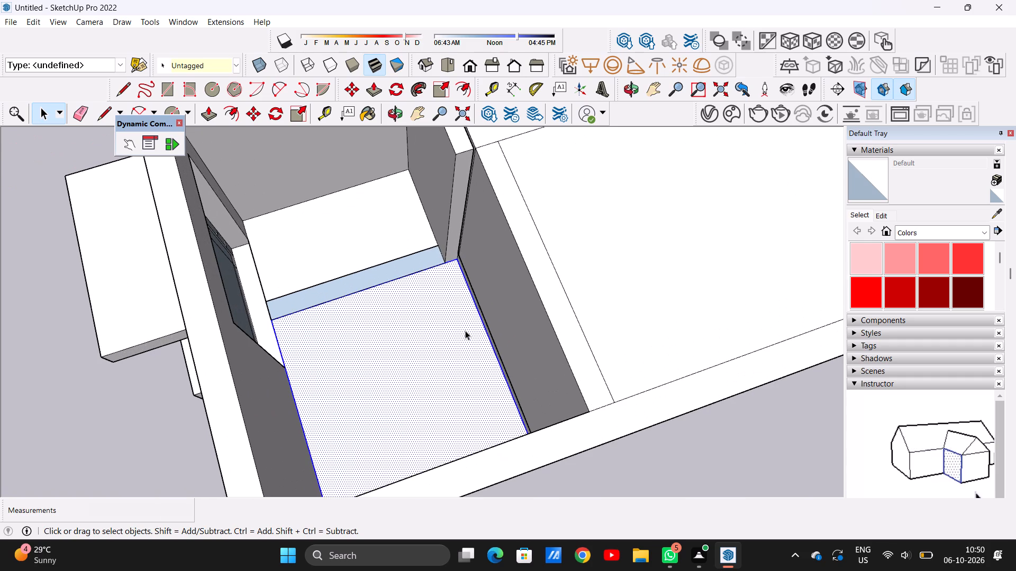
{"action": "key", "text": "space"}
{"action": "key", "text": "space"}
{"action": "scroll", "coordinate": [442, 328], "scroll_direction": "down", "scroll_amount": 8}
{"action": "left_click", "coordinate": [547, 448]}
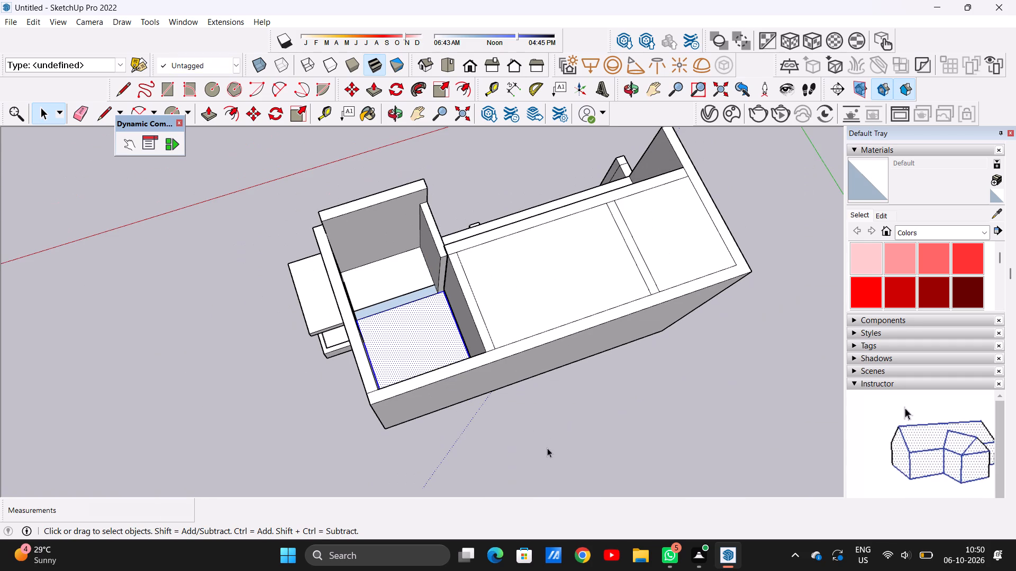
Push/Pull the narrow end face of the short partition wall about 37' 10" to meet the long outer wall.
{"action": "scroll", "coordinate": [465, 329], "scroll_direction": "up", "scroll_amount": 6}
{"action": "middle_click_drag", "start_coordinate": [439, 325], "coordinate": [488, 341]}
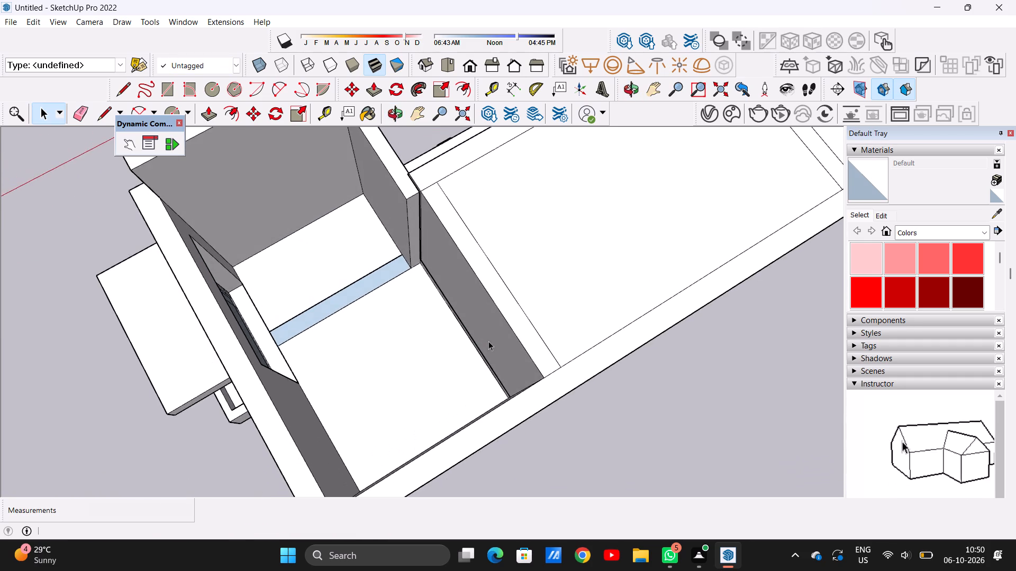
{"action": "scroll", "coordinate": [444, 295], "scroll_direction": "up", "scroll_amount": 3}
{"action": "key", "text": "p"}
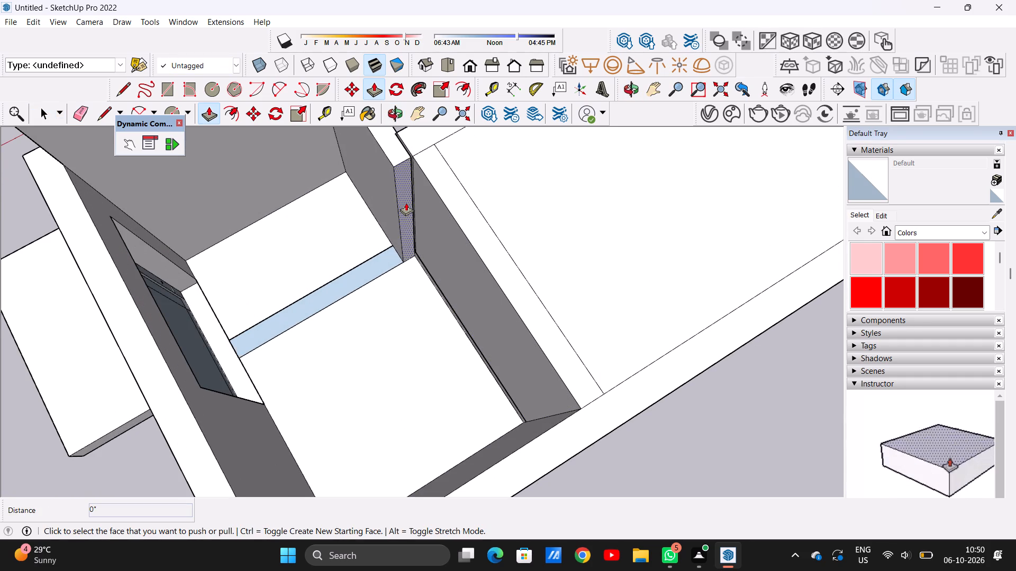
{"action": "left_click", "coordinate": [406, 202]}
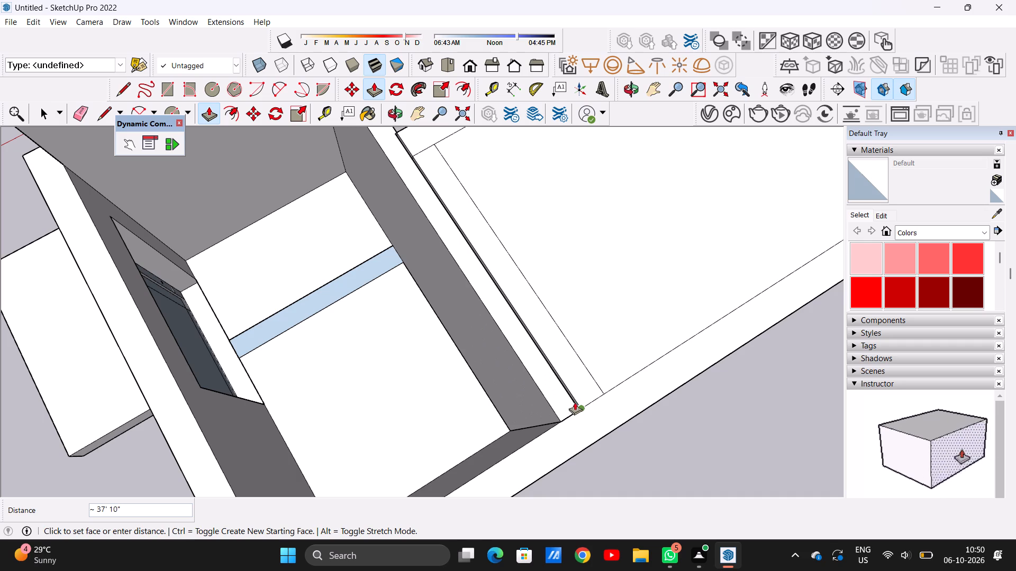
{"action": "left_click", "coordinate": [578, 402]}
{"action": "key", "text": "space"}
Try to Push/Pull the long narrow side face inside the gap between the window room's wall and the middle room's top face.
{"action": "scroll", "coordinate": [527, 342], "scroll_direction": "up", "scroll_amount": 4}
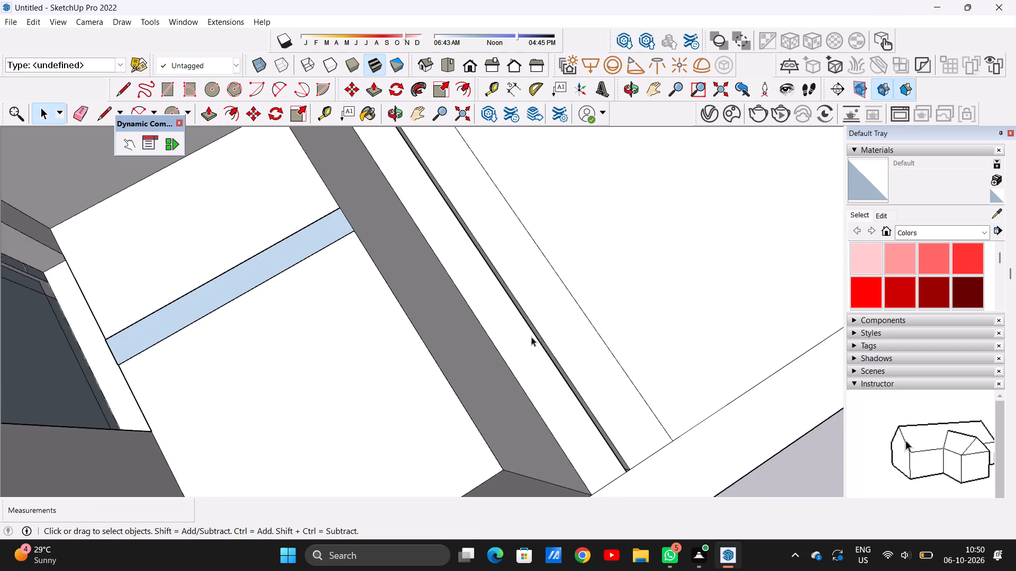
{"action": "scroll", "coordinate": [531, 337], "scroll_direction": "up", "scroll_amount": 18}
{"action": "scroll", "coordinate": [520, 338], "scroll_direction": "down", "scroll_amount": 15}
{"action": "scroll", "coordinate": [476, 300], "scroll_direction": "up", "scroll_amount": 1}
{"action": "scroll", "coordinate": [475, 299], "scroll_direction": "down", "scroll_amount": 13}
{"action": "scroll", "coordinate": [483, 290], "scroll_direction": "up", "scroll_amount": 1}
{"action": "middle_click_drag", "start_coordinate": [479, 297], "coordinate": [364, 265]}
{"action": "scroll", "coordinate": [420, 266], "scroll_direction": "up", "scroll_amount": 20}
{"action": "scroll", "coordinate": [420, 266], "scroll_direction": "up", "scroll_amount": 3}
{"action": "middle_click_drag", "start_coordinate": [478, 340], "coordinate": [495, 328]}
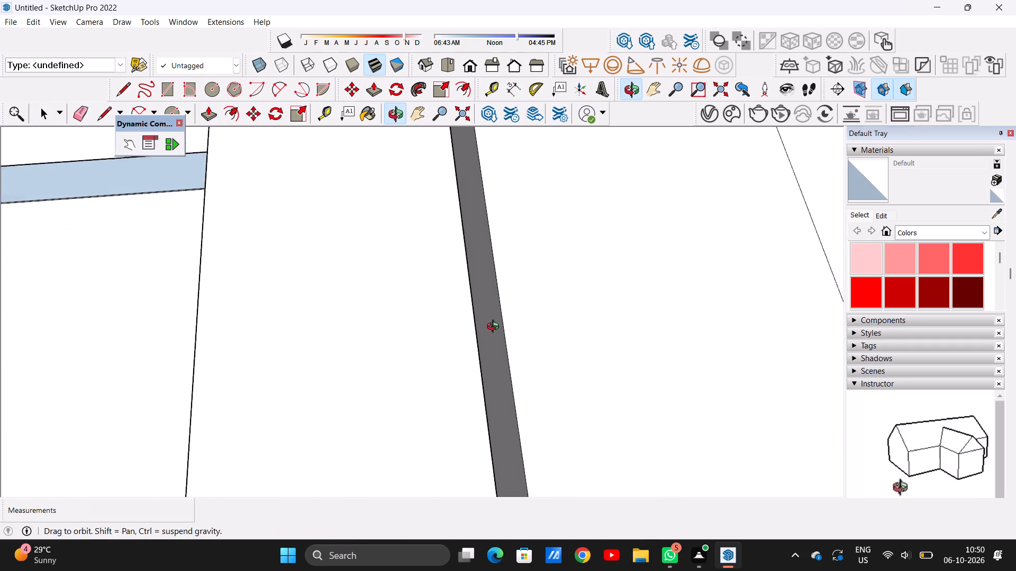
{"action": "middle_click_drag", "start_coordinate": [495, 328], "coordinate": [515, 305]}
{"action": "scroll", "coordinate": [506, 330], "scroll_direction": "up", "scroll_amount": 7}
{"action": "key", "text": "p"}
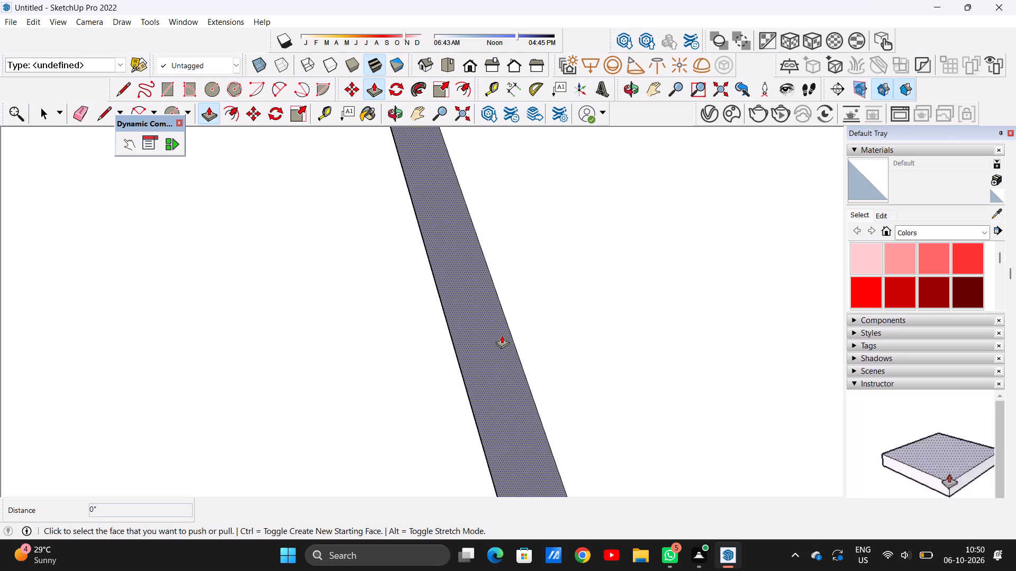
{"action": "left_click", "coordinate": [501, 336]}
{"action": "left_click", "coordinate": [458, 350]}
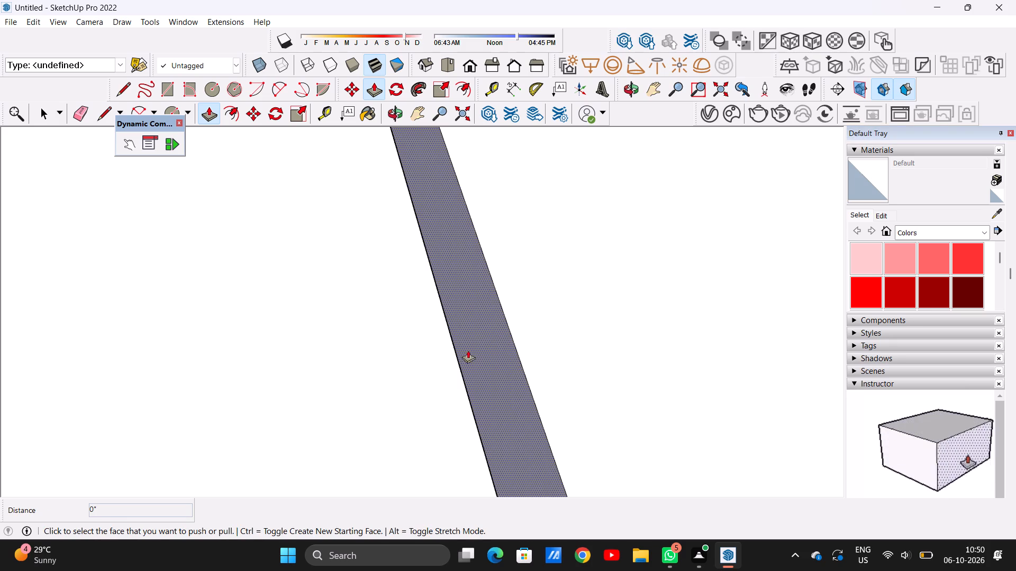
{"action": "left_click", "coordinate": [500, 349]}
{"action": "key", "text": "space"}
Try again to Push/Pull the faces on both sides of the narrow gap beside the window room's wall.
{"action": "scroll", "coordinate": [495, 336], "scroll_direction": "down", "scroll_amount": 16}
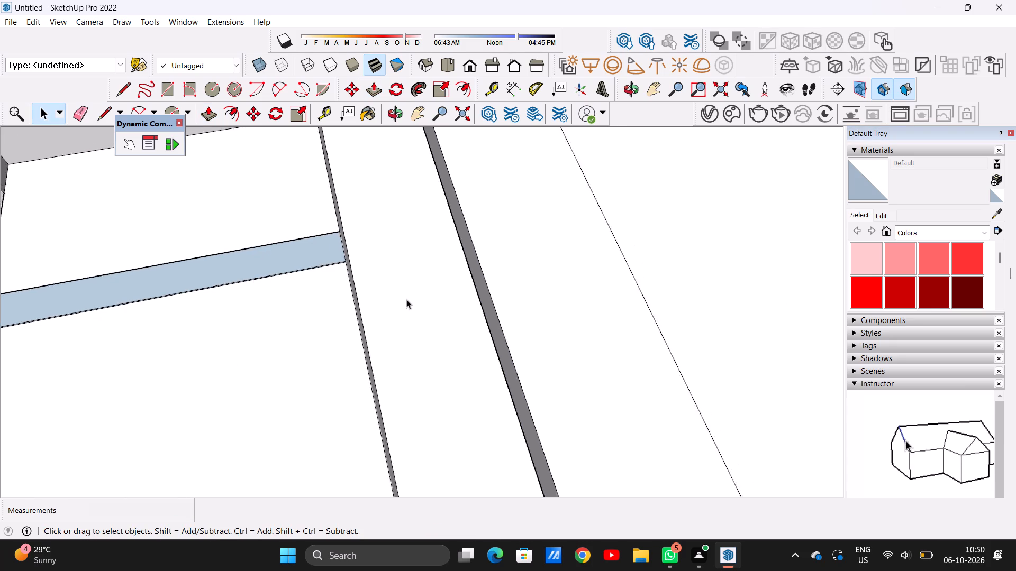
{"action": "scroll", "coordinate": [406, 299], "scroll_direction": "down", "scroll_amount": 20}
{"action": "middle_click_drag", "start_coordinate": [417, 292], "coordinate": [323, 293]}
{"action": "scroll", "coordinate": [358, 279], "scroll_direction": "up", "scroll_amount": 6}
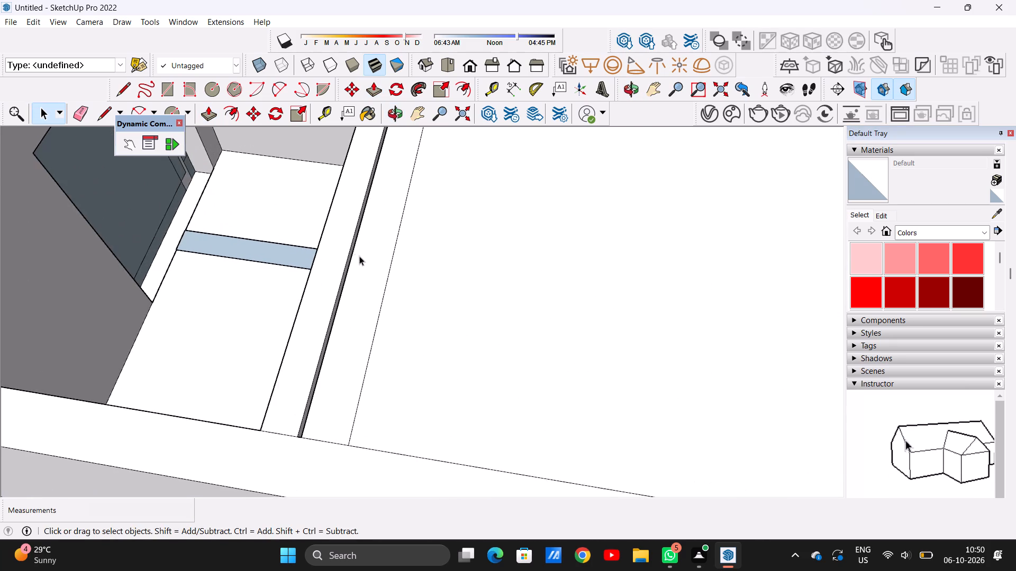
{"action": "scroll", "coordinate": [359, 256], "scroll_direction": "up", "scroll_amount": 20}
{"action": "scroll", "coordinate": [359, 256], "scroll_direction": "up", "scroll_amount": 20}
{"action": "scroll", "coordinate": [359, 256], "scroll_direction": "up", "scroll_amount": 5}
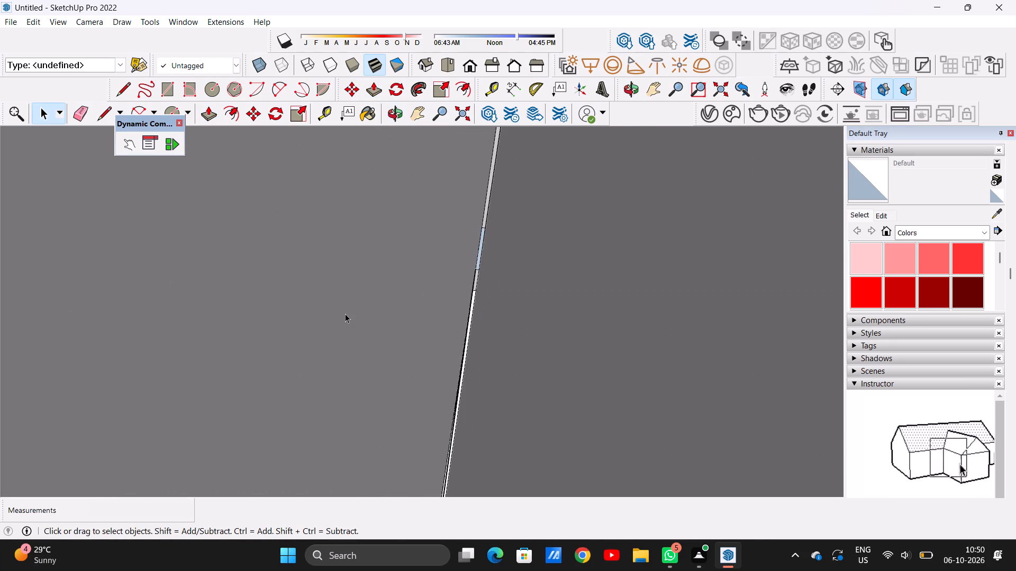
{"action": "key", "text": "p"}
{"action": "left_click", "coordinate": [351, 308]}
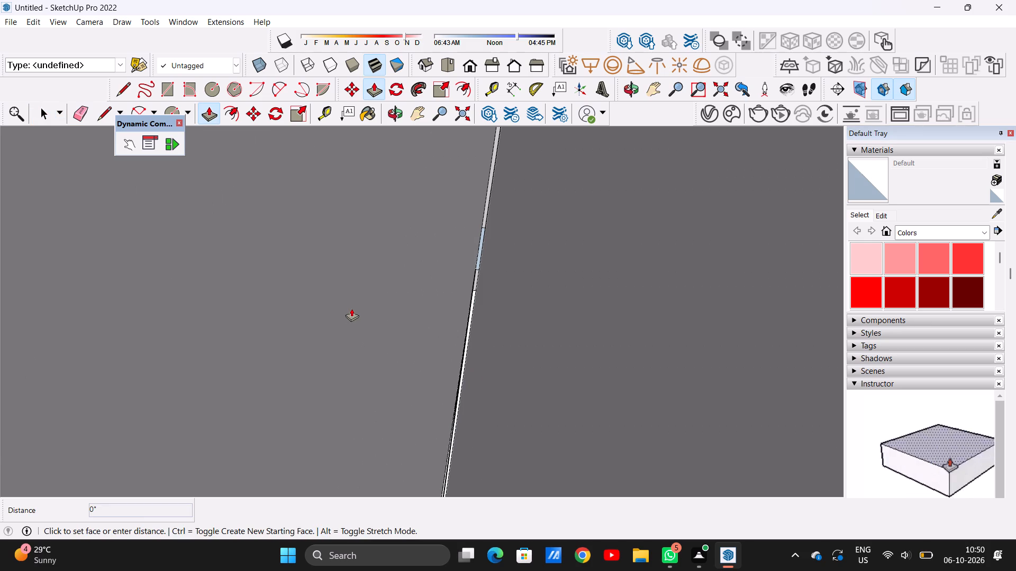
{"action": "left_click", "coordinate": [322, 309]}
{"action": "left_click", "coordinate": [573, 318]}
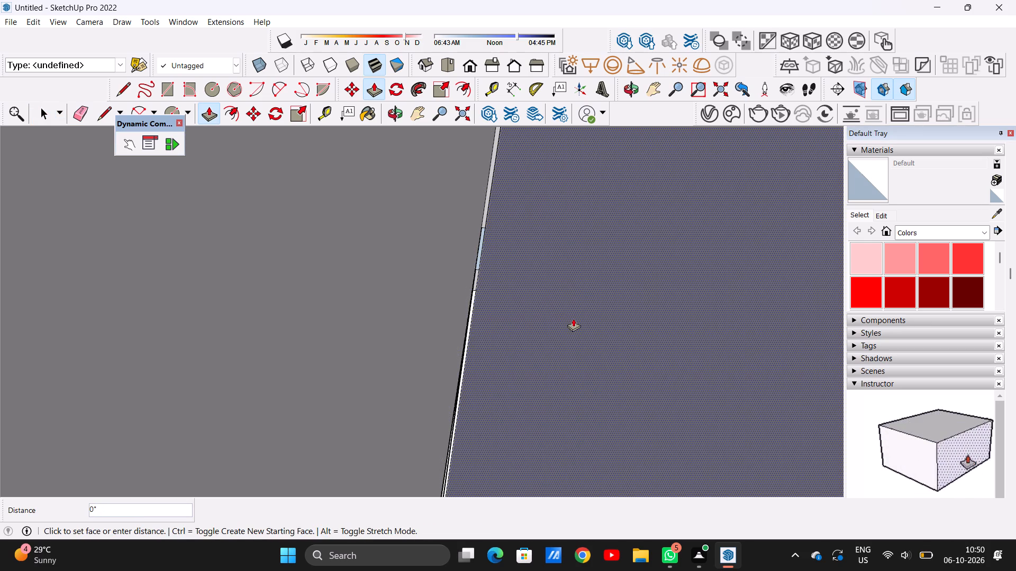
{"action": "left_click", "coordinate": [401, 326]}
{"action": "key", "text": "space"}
Push/Pull the gap's short side face at the outer wall's end about 3 5/16" toward the window room's wall.
{"action": "scroll", "coordinate": [451, 342], "scroll_direction": "down", "scroll_amount": 5}
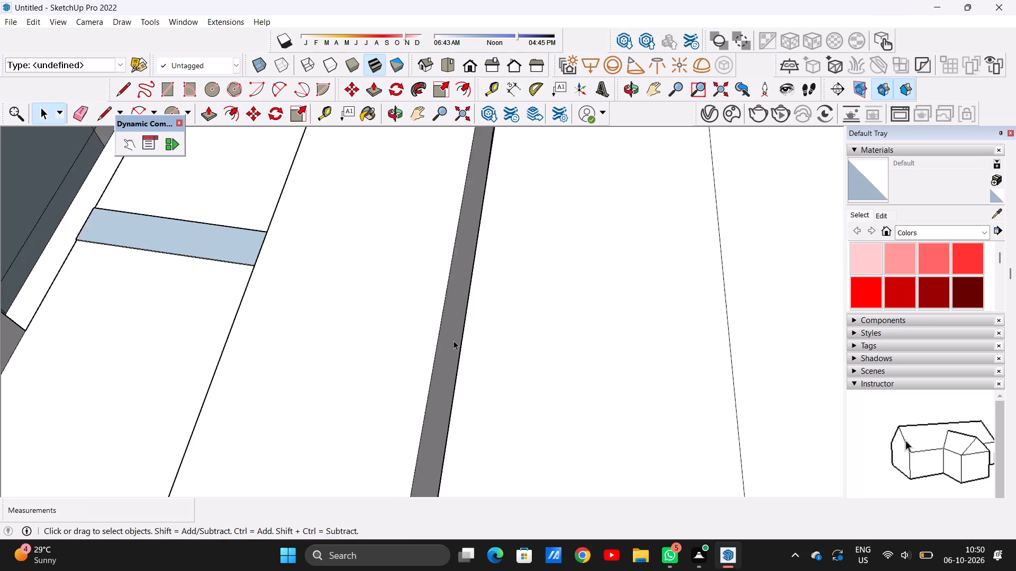
{"action": "scroll", "coordinate": [453, 340], "scroll_direction": "down", "scroll_amount": 4}
{"action": "scroll", "coordinate": [455, 339], "scroll_direction": "up", "scroll_amount": 1}
{"action": "scroll", "coordinate": [455, 339], "scroll_direction": "down", "scroll_amount": 20}
{"action": "scroll", "coordinate": [455, 339], "scroll_direction": "down", "scroll_amount": 20}
{"action": "scroll", "coordinate": [455, 339], "scroll_direction": "down", "scroll_amount": 2}
{"action": "middle_click_drag", "start_coordinate": [459, 310], "coordinate": [474, 356]}
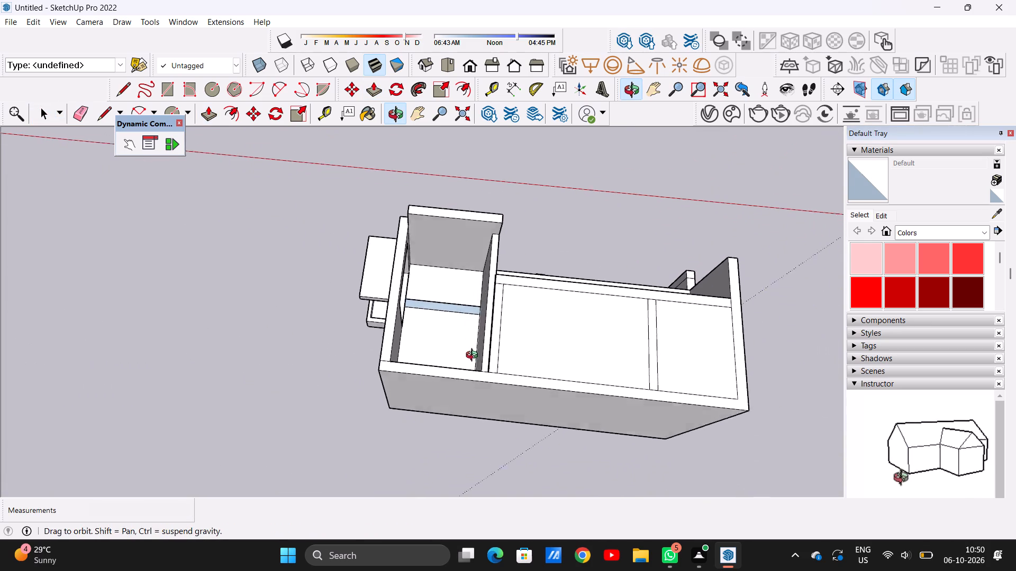
{"action": "middle_click_drag", "start_coordinate": [474, 356], "coordinate": [475, 364]}
{"action": "scroll", "coordinate": [498, 281], "scroll_direction": "up", "scroll_amount": 20}
{"action": "scroll", "coordinate": [498, 281], "scroll_direction": "up", "scroll_amount": 5}
{"action": "middle_click_drag", "start_coordinate": [497, 306], "coordinate": [610, 246]}
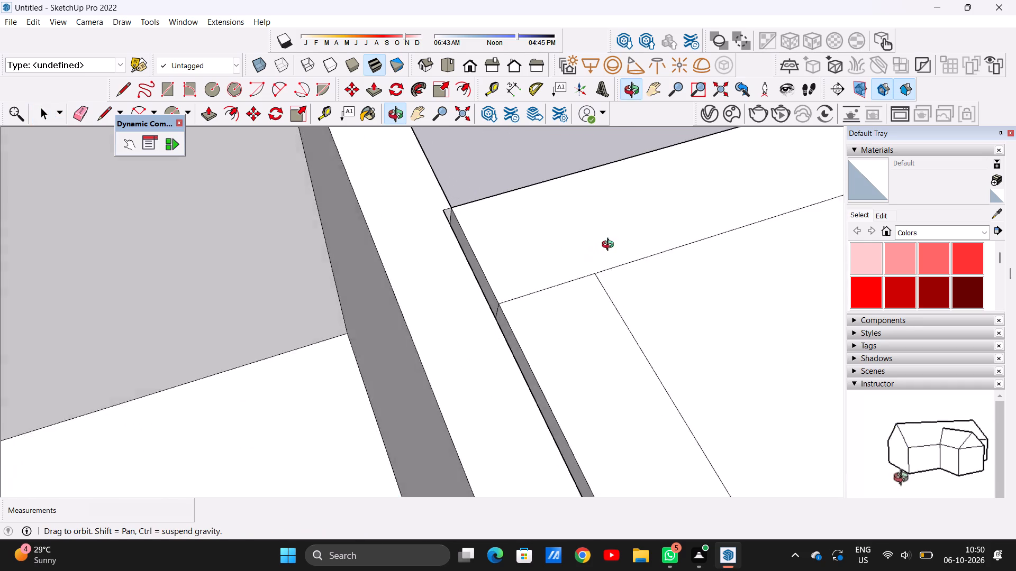
{"action": "middle_click_drag", "start_coordinate": [610, 246], "coordinate": [646, 213]}
{"action": "middle_click_drag", "start_coordinate": [322, 303], "coordinate": [425, 235]}
{"action": "scroll", "coordinate": [429, 252], "scroll_direction": "up", "scroll_amount": 8}
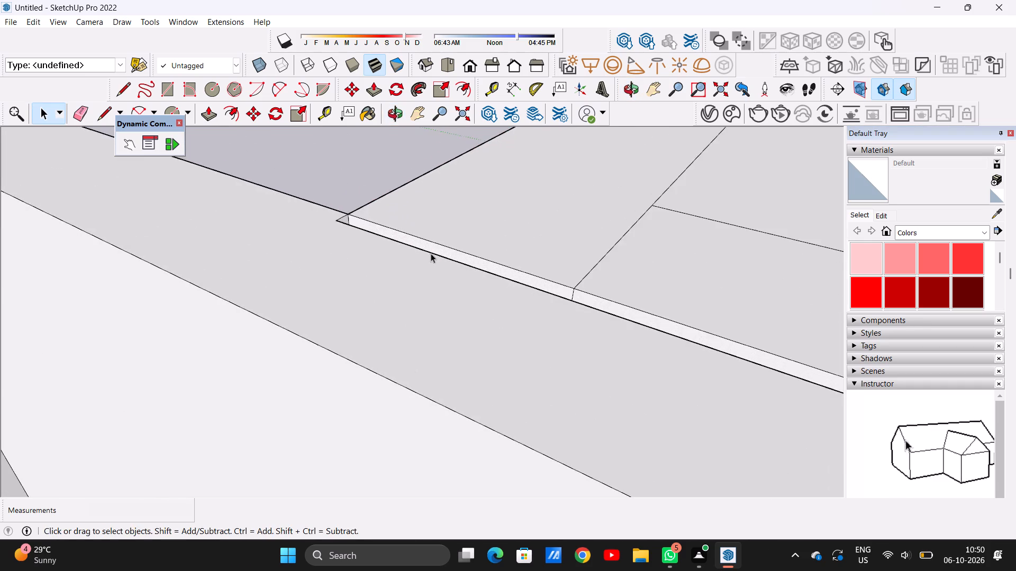
{"action": "middle_click_drag", "start_coordinate": [431, 253], "coordinate": [392, 337]}
{"action": "scroll", "coordinate": [523, 339], "scroll_direction": "up", "scroll_amount": 6}
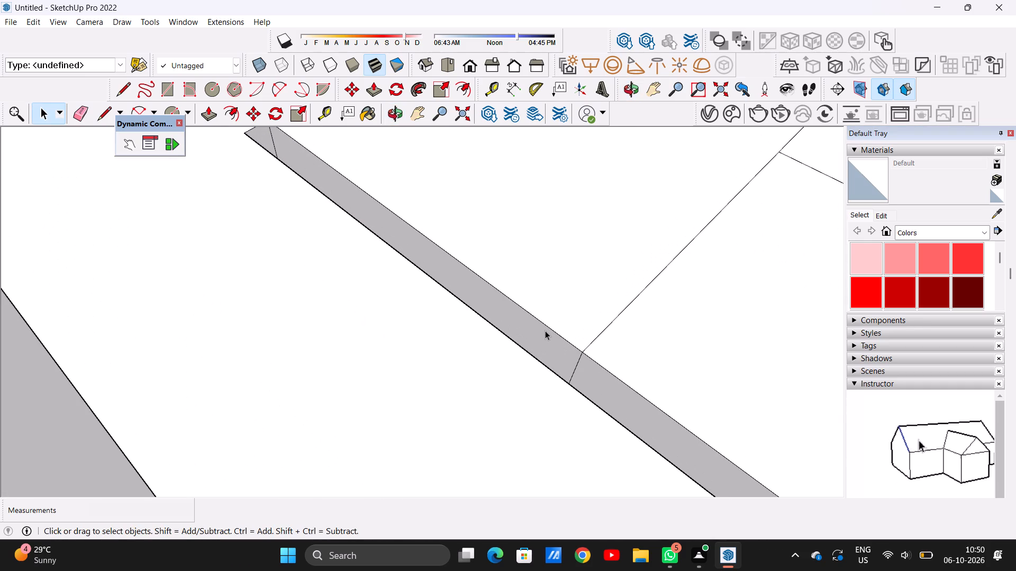
{"action": "key", "text": "p"}
{"action": "left_click", "coordinate": [522, 324]}
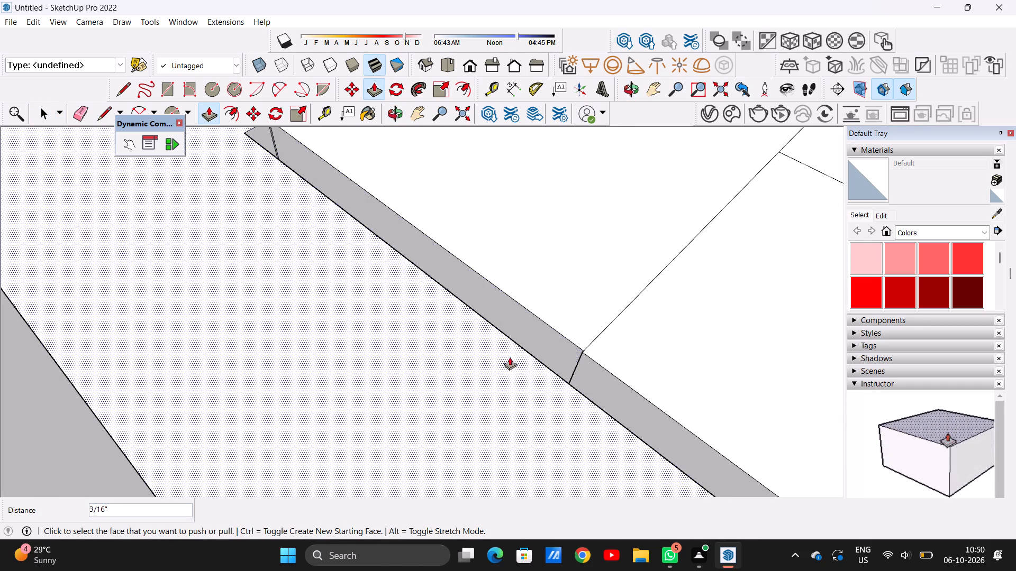
{"action": "left_click", "coordinate": [562, 345]}
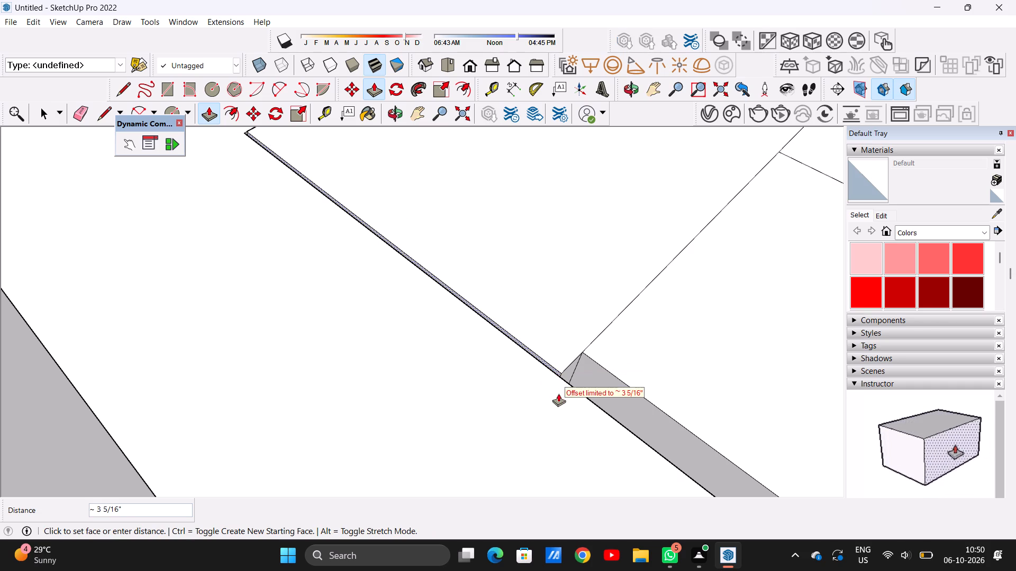
{"action": "left_click", "coordinate": [249, 134]}
{"action": "key", "text": "space"}
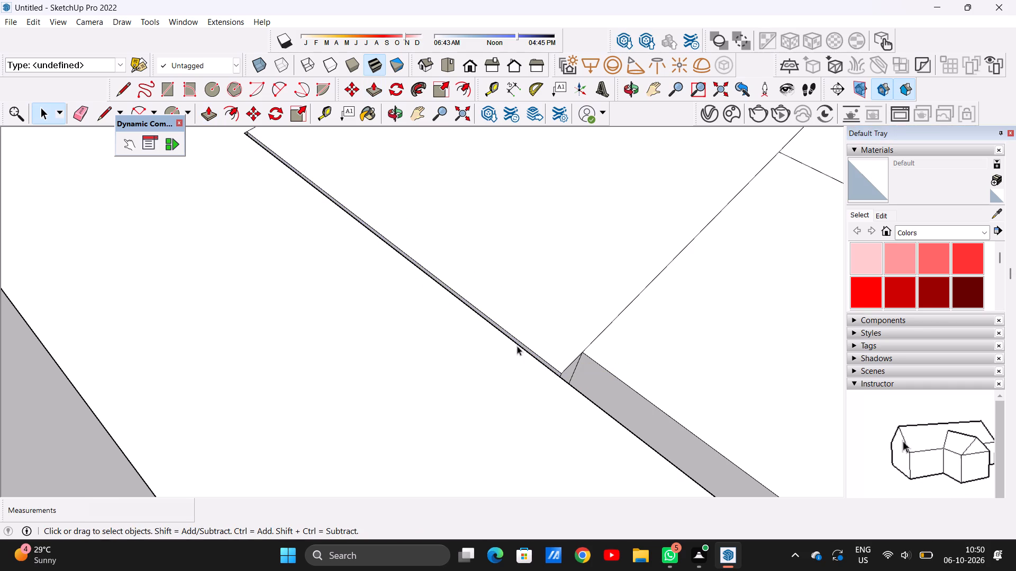
Push the top face of the long outer wall down 5/8" where it meets the window room's wall.
{"action": "scroll", "coordinate": [565, 380], "scroll_direction": "up", "scroll_amount": 14}
{"action": "scroll", "coordinate": [556, 358], "scroll_direction": "down", "scroll_amount": 17}
{"action": "middle_click_drag", "start_coordinate": [542, 426], "coordinate": [541, 356]}
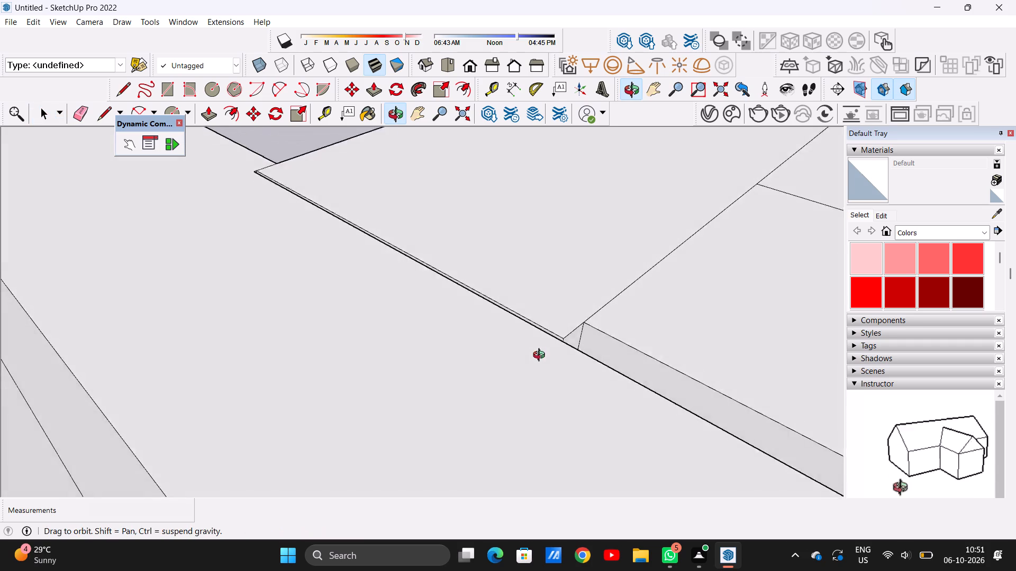
{"action": "middle_click_drag", "start_coordinate": [541, 356], "coordinate": [546, 247]}
{"action": "scroll", "coordinate": [543, 290], "scroll_direction": "up", "scroll_amount": 14}
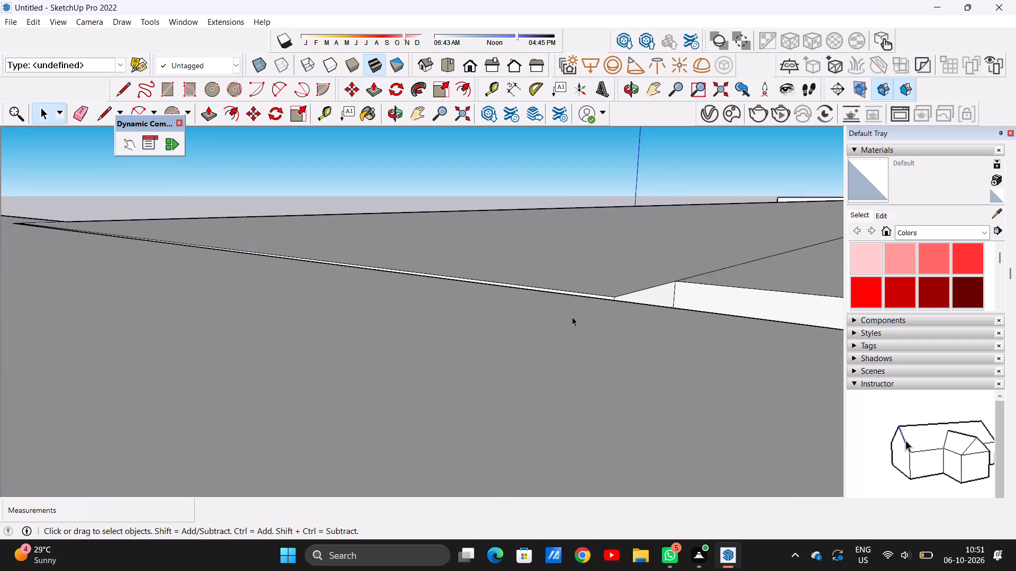
{"action": "scroll", "coordinate": [572, 317], "scroll_direction": "up", "scroll_amount": 11}
{"action": "key", "text": "p"}
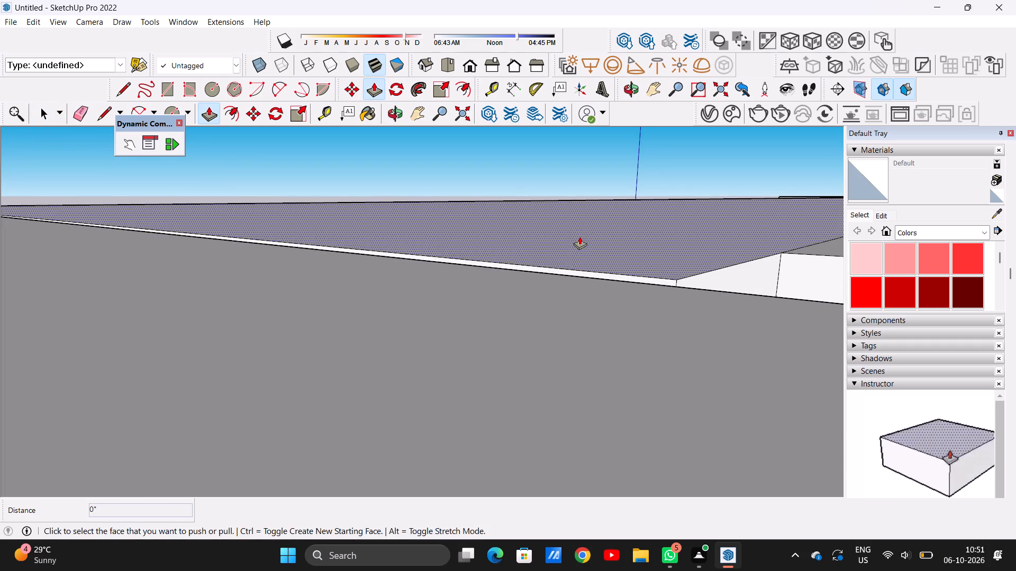
{"action": "left_click", "coordinate": [580, 236]}
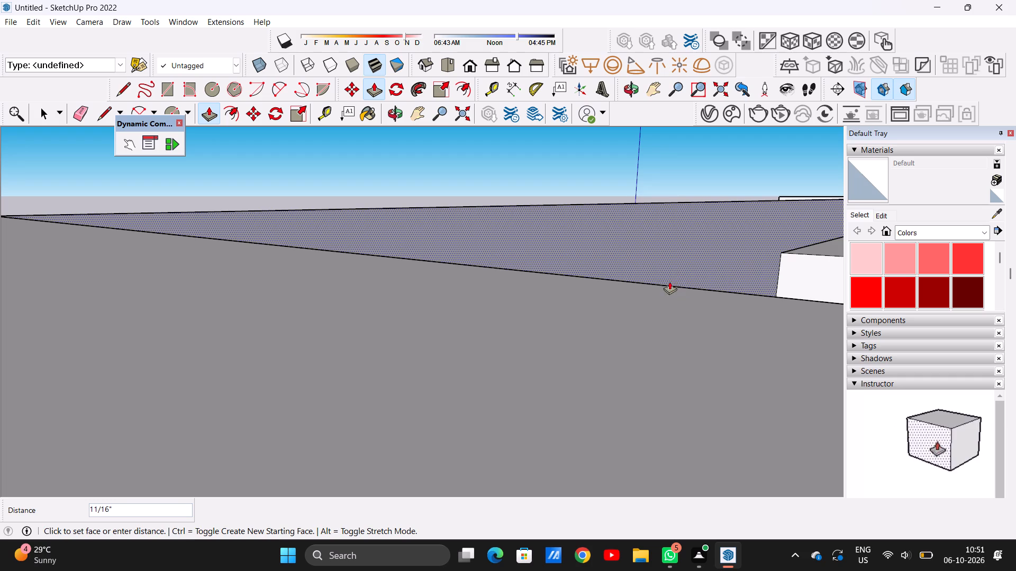
{"action": "left_click", "coordinate": [600, 273]}
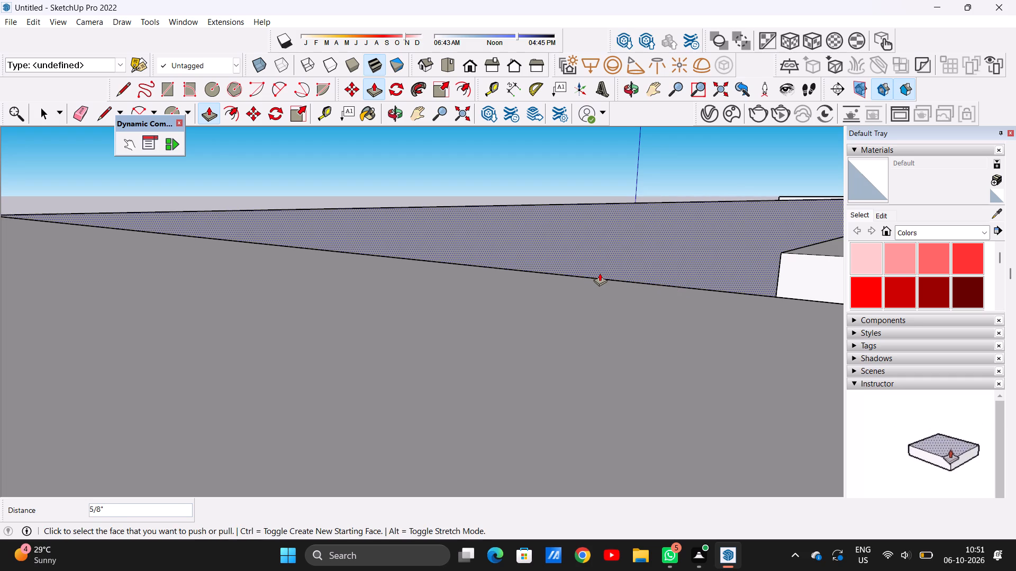
{"action": "key", "text": "space"}
Push the top face of the window room's wall beside the gap down 5/8" to the outer wall's top corner.
{"action": "scroll", "coordinate": [564, 315], "scroll_direction": "down", "scroll_amount": 5}
{"action": "scroll", "coordinate": [599, 288], "scroll_direction": "down", "scroll_amount": 14}
{"action": "middle_click_drag", "start_coordinate": [625, 272], "coordinate": [563, 339]}
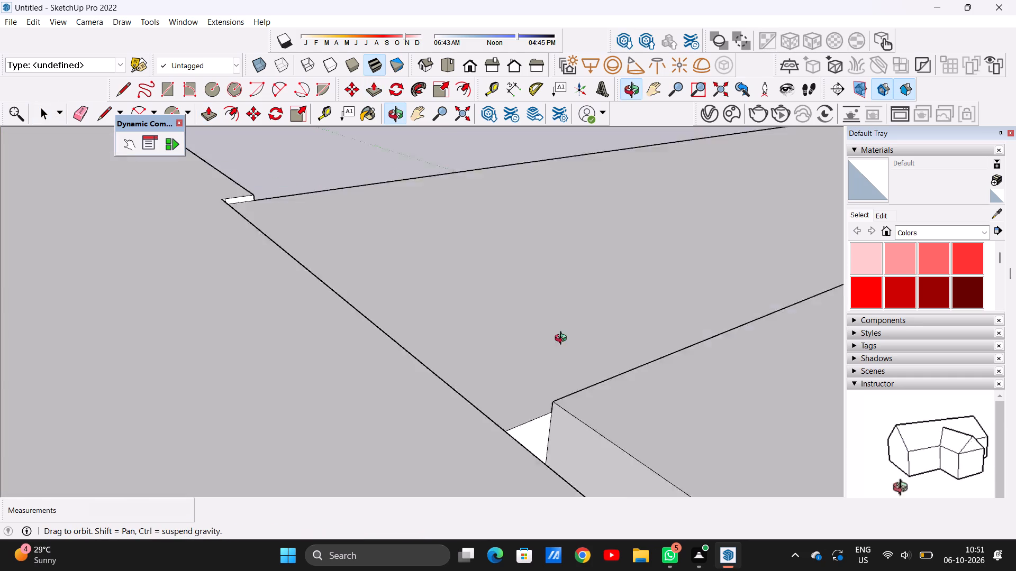
{"action": "middle_click_drag", "start_coordinate": [563, 339], "coordinate": [542, 379]}
{"action": "scroll", "coordinate": [349, 415], "scroll_direction": "up", "scroll_amount": 20}
{"action": "scroll", "coordinate": [349, 415], "scroll_direction": "up", "scroll_amount": 9}
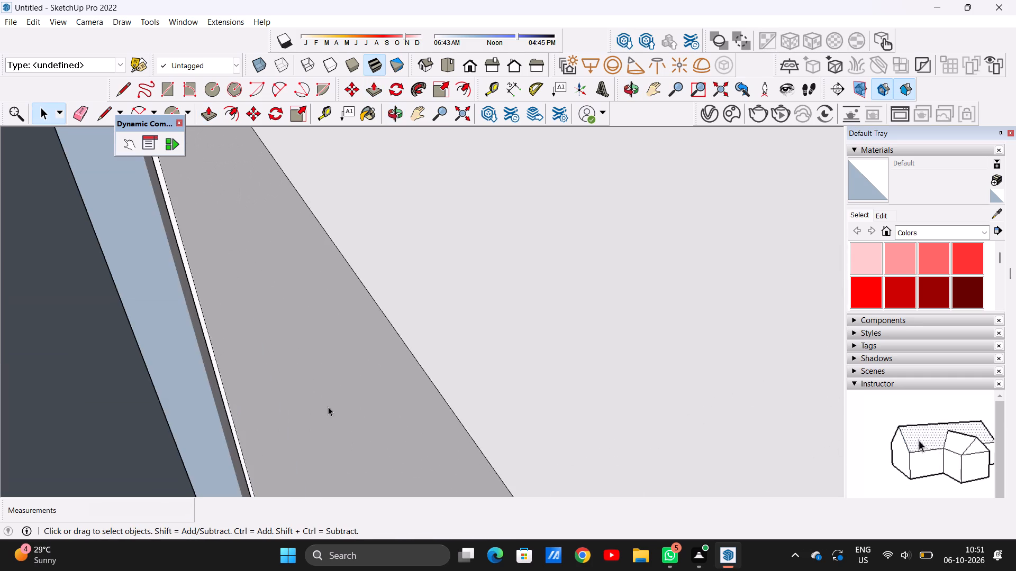
{"action": "scroll", "coordinate": [328, 407], "scroll_direction": "up", "scroll_amount": 5}
{"action": "scroll", "coordinate": [338, 379], "scroll_direction": "down", "scroll_amount": 20}
{"action": "scroll", "coordinate": [338, 379], "scroll_direction": "down", "scroll_amount": 10}
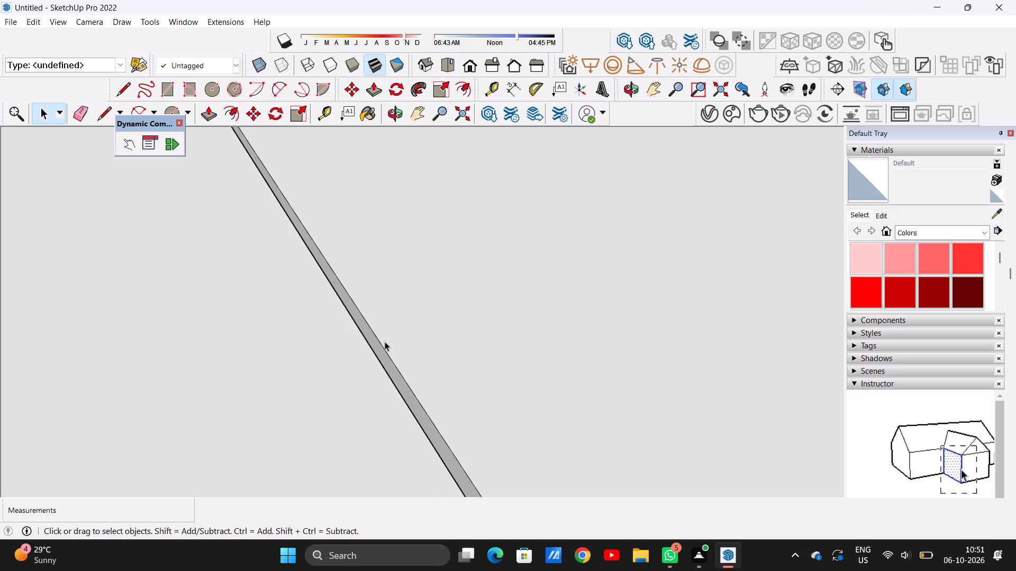
{"action": "scroll", "coordinate": [385, 342], "scroll_direction": "down", "scroll_amount": 20}
{"action": "scroll", "coordinate": [385, 342], "scroll_direction": "down", "scroll_amount": 20}
{"action": "scroll", "coordinate": [385, 342], "scroll_direction": "down", "scroll_amount": 6}
{"action": "scroll", "coordinate": [377, 323], "scroll_direction": "up", "scroll_amount": 3}
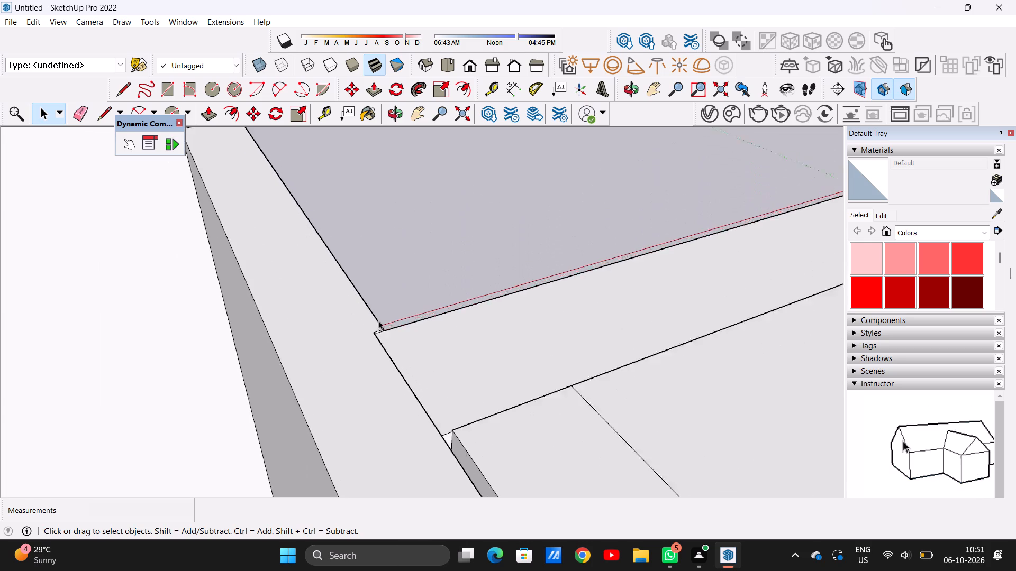
{"action": "scroll", "coordinate": [378, 320], "scroll_direction": "up", "scroll_amount": 20}
{"action": "scroll", "coordinate": [378, 320], "scroll_direction": "up", "scroll_amount": 19}
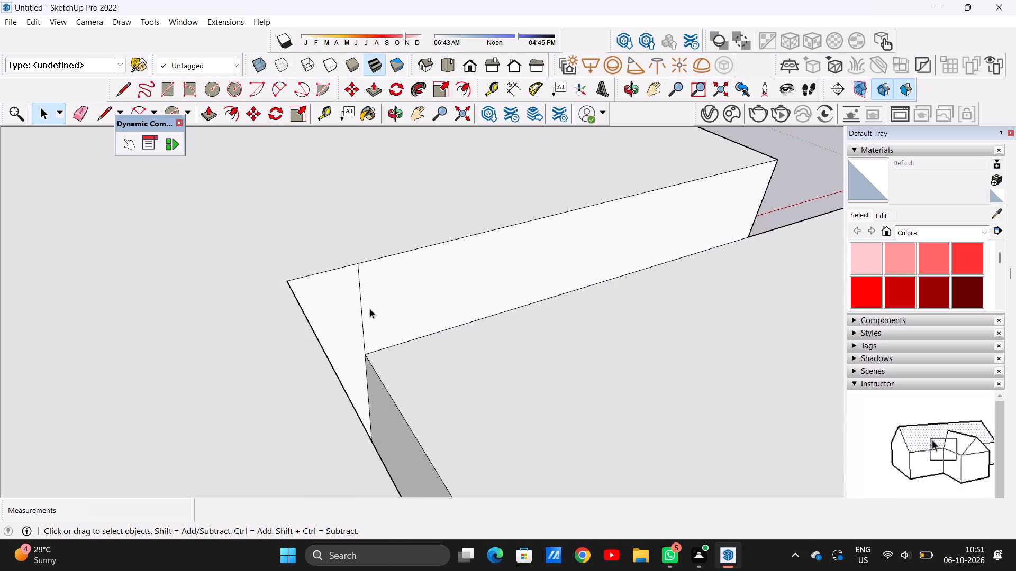
{"action": "middle_click_drag", "start_coordinate": [355, 344], "coordinate": [570, 337]}
{"action": "scroll", "coordinate": [430, 302], "scroll_direction": "down", "scroll_amount": 20}
{"action": "scroll", "coordinate": [430, 302], "scroll_direction": "down", "scroll_amount": 18}
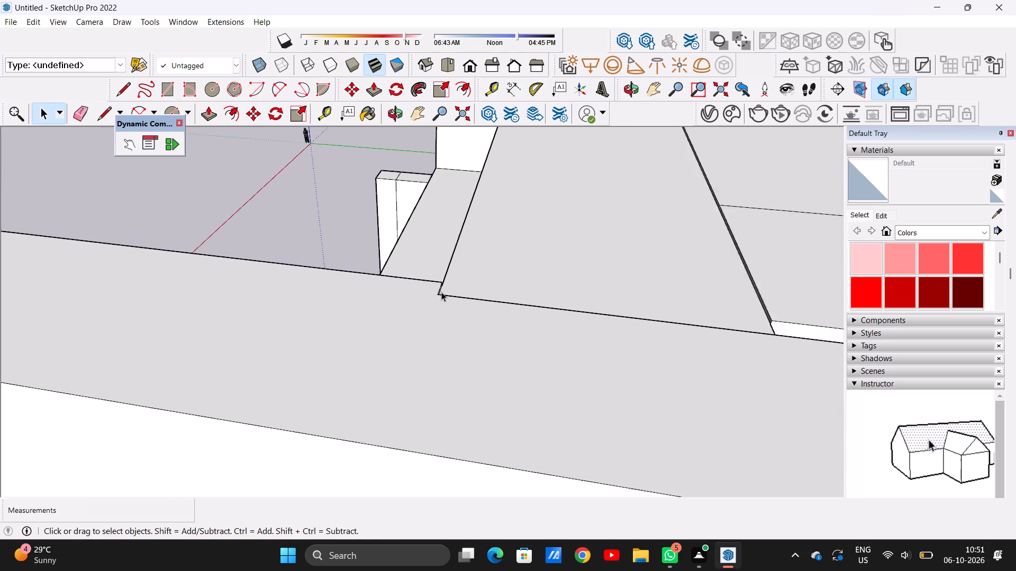
{"action": "scroll", "coordinate": [441, 292], "scroll_direction": "down", "scroll_amount": 7}
{"action": "scroll", "coordinate": [437, 288], "scroll_direction": "up", "scroll_amount": 20}
{"action": "scroll", "coordinate": [437, 288], "scroll_direction": "up", "scroll_amount": 3}
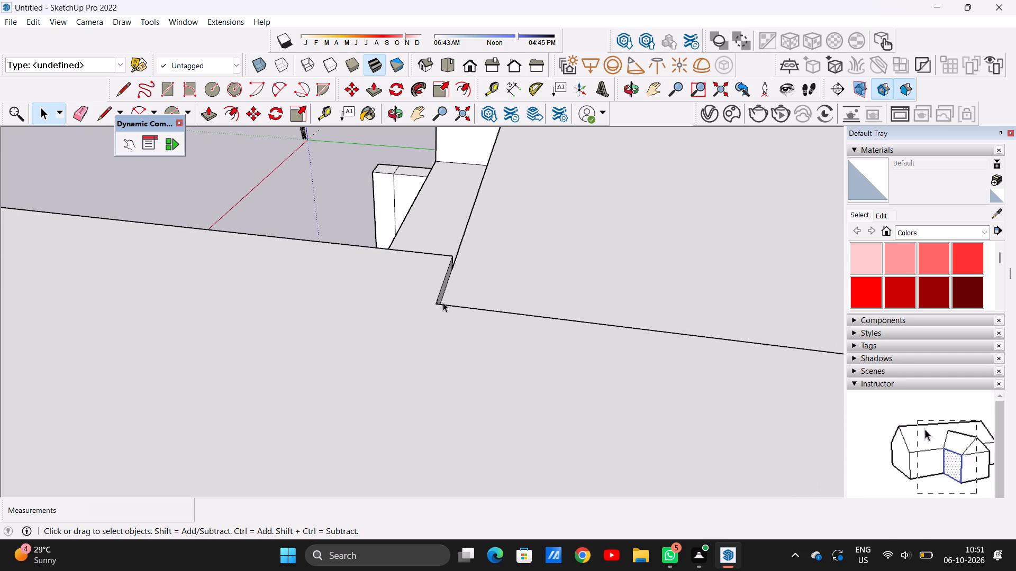
{"action": "scroll", "coordinate": [443, 302], "scroll_direction": "up", "scroll_amount": 2}
{"action": "scroll", "coordinate": [443, 302], "scroll_direction": "down", "scroll_amount": 1}
{"action": "scroll", "coordinate": [443, 302], "scroll_direction": "up", "scroll_amount": 15}
{"action": "key", "text": "p"}
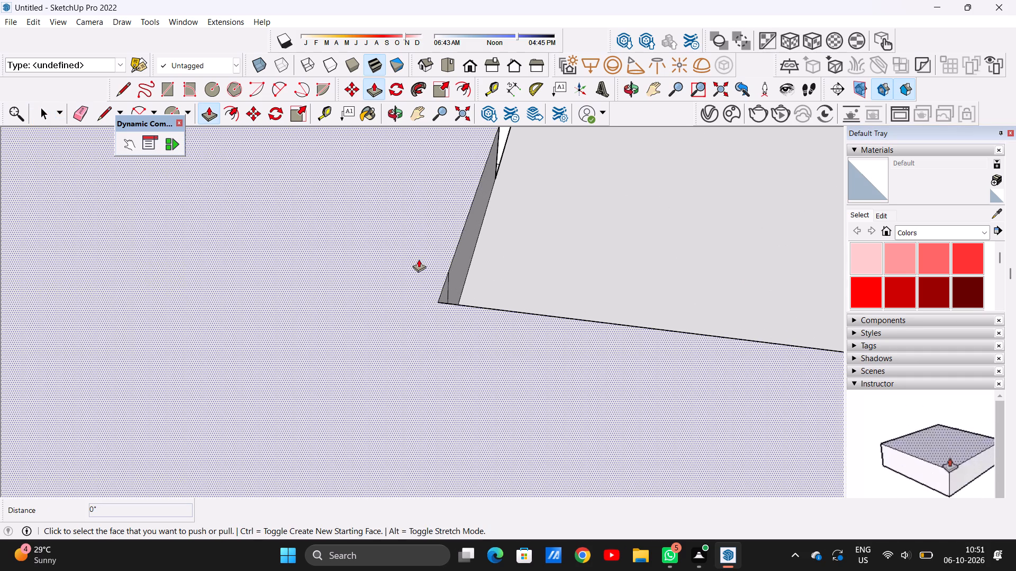
{"action": "left_click", "coordinate": [419, 259]}
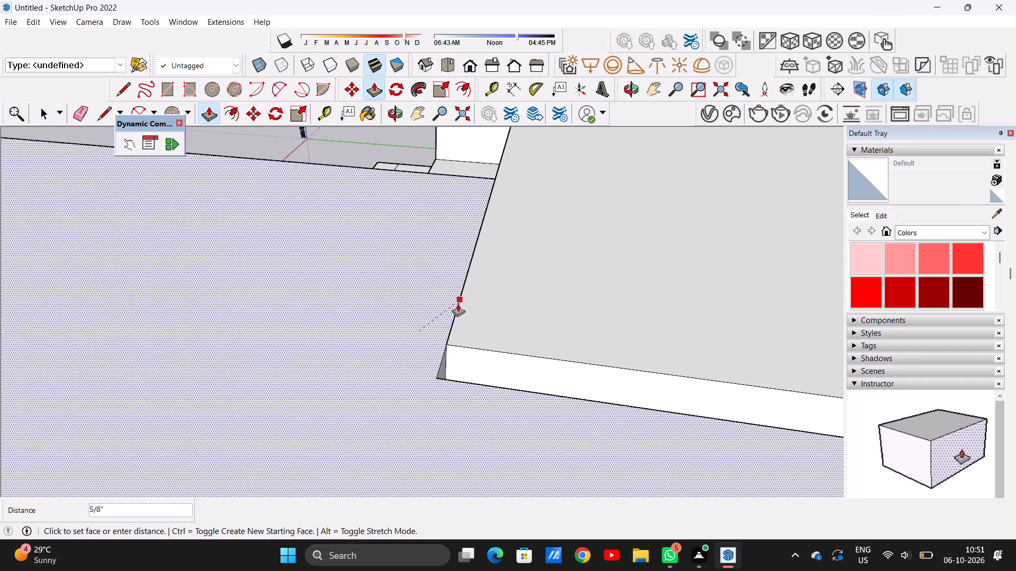
{"action": "left_click", "coordinate": [446, 337]}
{"action": "key", "text": "space"}
{"action": "scroll", "coordinate": [449, 391], "scroll_direction": "down", "scroll_amount": 20}
{"action": "scroll", "coordinate": [449, 391], "scroll_direction": "down", "scroll_amount": 20}
{"action": "scroll", "coordinate": [449, 391], "scroll_direction": "down", "scroll_amount": 6}
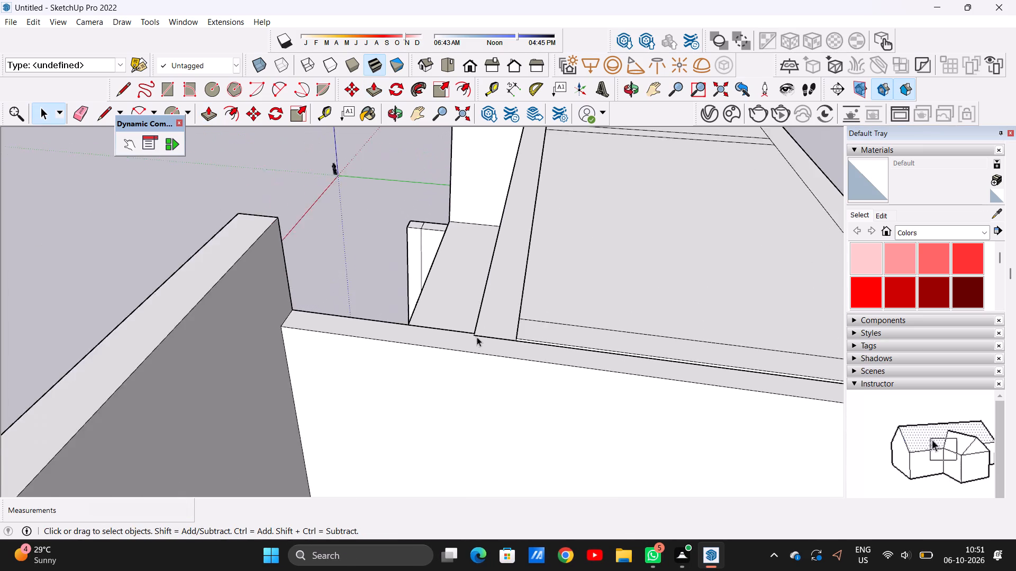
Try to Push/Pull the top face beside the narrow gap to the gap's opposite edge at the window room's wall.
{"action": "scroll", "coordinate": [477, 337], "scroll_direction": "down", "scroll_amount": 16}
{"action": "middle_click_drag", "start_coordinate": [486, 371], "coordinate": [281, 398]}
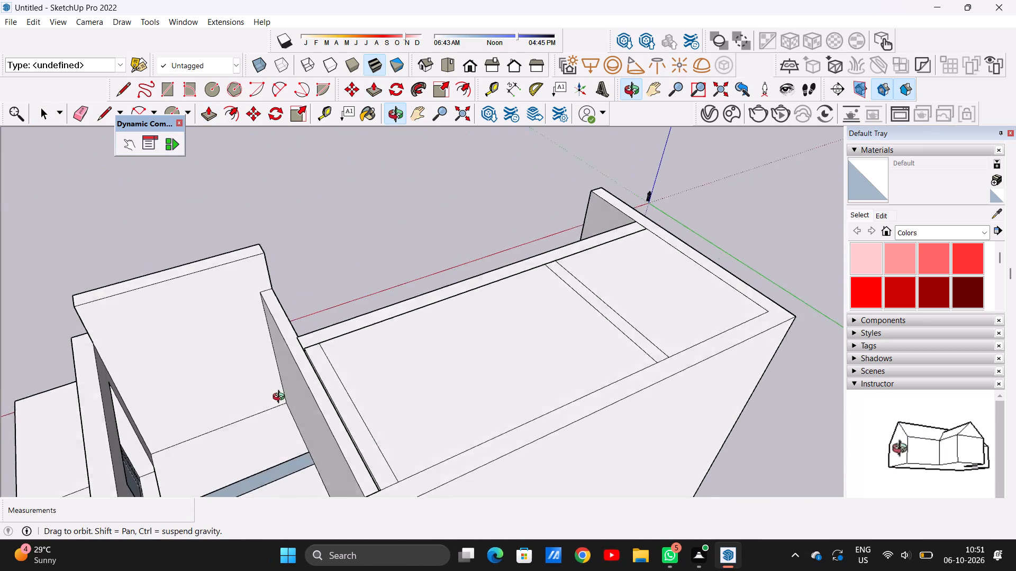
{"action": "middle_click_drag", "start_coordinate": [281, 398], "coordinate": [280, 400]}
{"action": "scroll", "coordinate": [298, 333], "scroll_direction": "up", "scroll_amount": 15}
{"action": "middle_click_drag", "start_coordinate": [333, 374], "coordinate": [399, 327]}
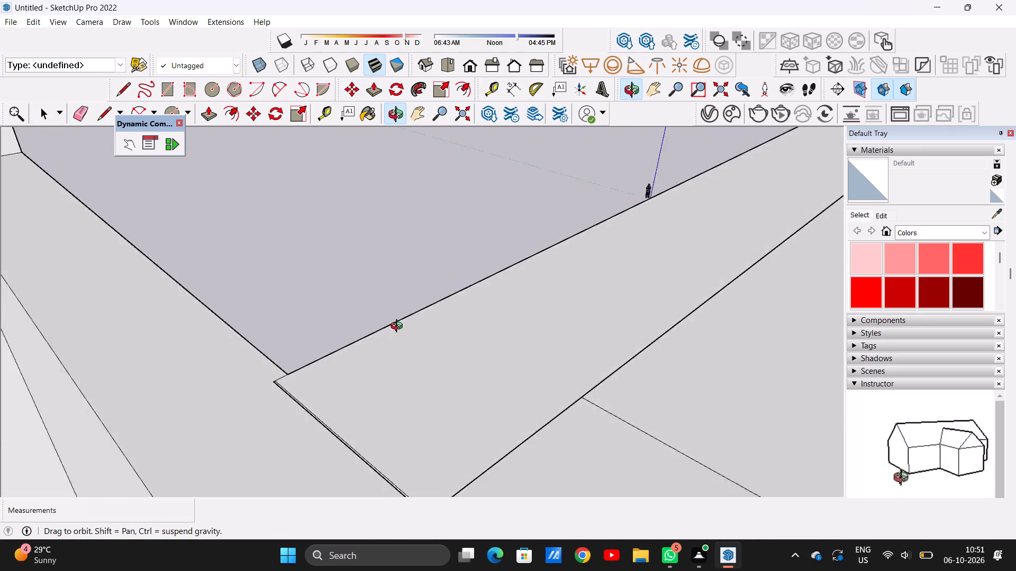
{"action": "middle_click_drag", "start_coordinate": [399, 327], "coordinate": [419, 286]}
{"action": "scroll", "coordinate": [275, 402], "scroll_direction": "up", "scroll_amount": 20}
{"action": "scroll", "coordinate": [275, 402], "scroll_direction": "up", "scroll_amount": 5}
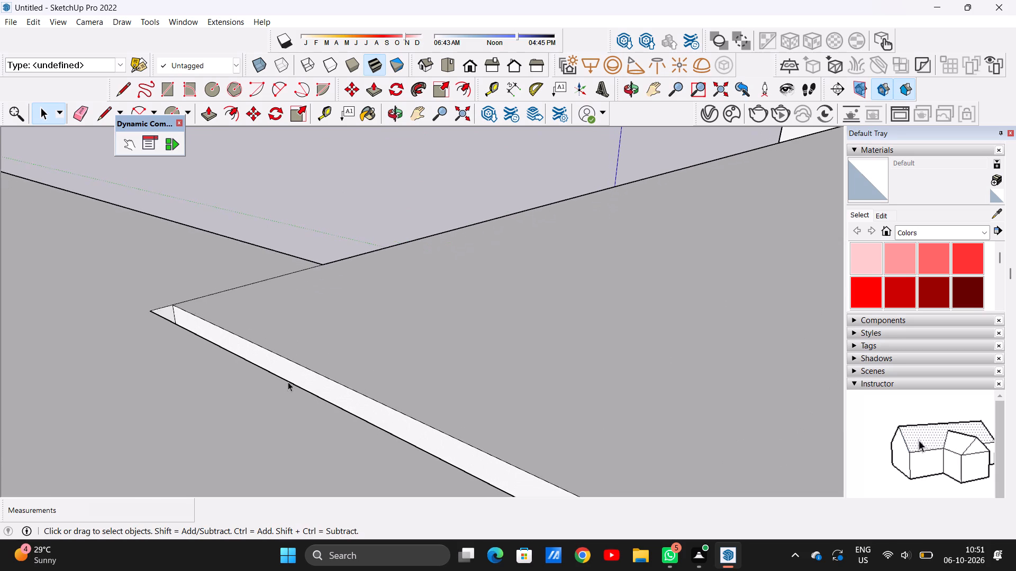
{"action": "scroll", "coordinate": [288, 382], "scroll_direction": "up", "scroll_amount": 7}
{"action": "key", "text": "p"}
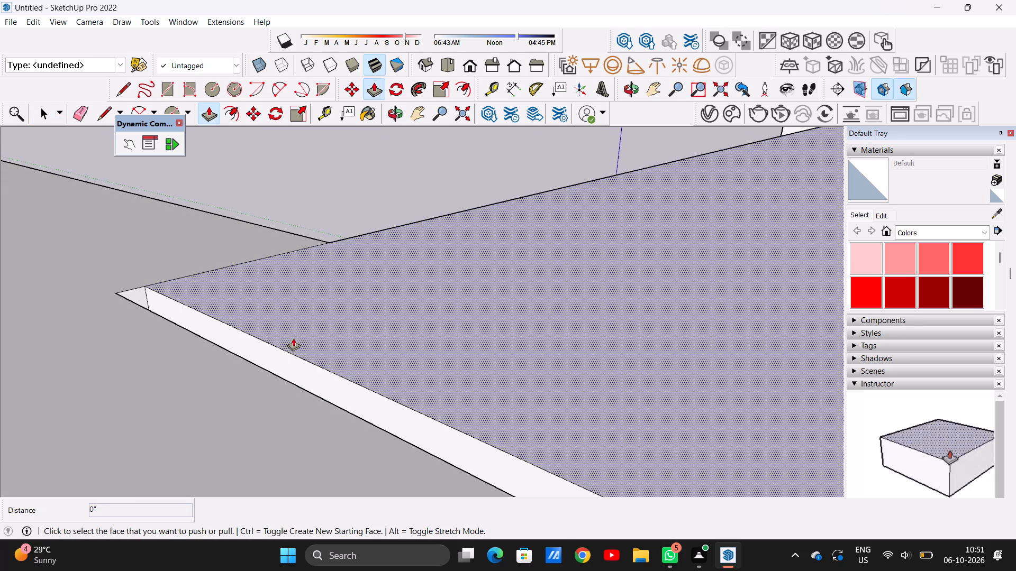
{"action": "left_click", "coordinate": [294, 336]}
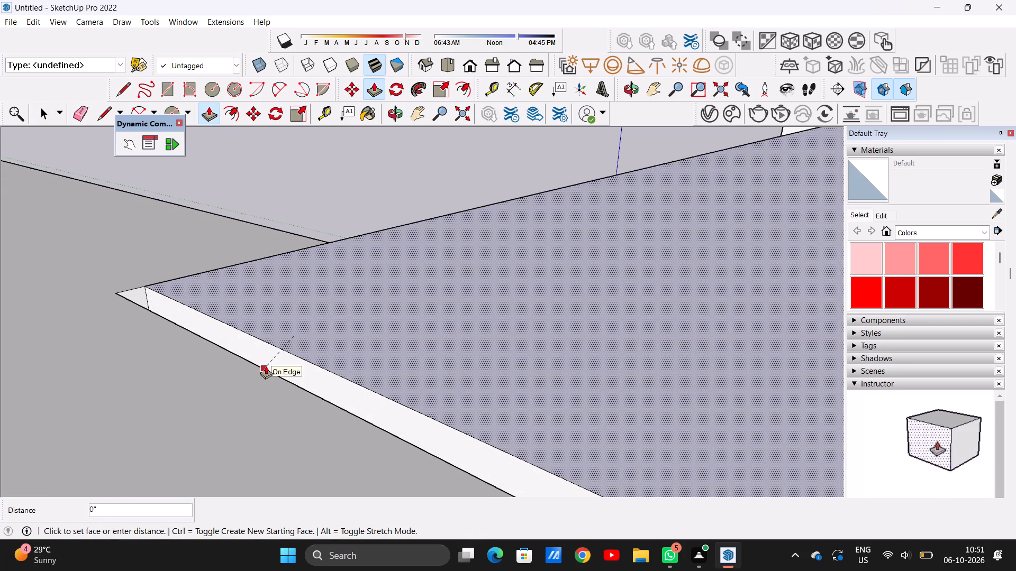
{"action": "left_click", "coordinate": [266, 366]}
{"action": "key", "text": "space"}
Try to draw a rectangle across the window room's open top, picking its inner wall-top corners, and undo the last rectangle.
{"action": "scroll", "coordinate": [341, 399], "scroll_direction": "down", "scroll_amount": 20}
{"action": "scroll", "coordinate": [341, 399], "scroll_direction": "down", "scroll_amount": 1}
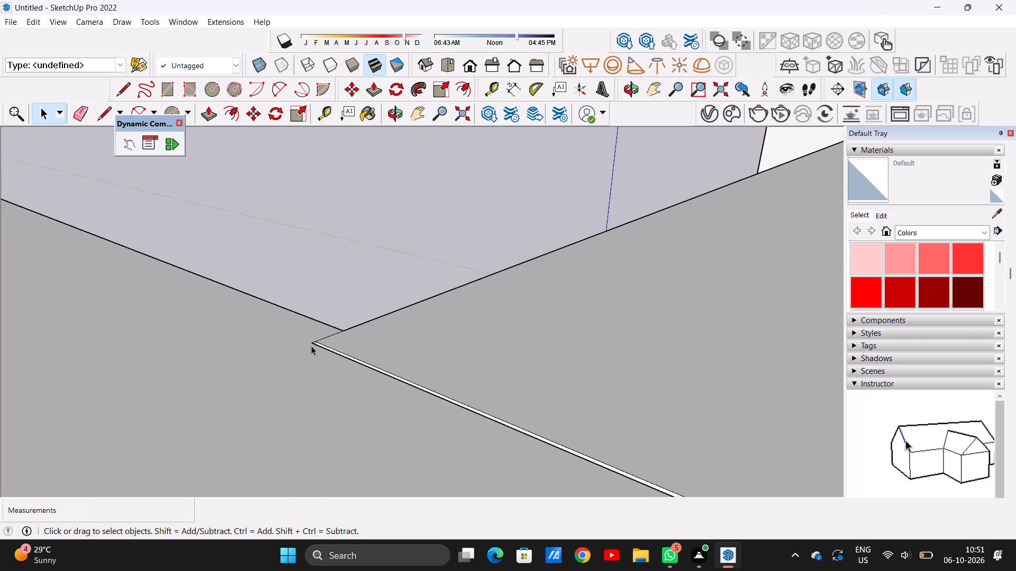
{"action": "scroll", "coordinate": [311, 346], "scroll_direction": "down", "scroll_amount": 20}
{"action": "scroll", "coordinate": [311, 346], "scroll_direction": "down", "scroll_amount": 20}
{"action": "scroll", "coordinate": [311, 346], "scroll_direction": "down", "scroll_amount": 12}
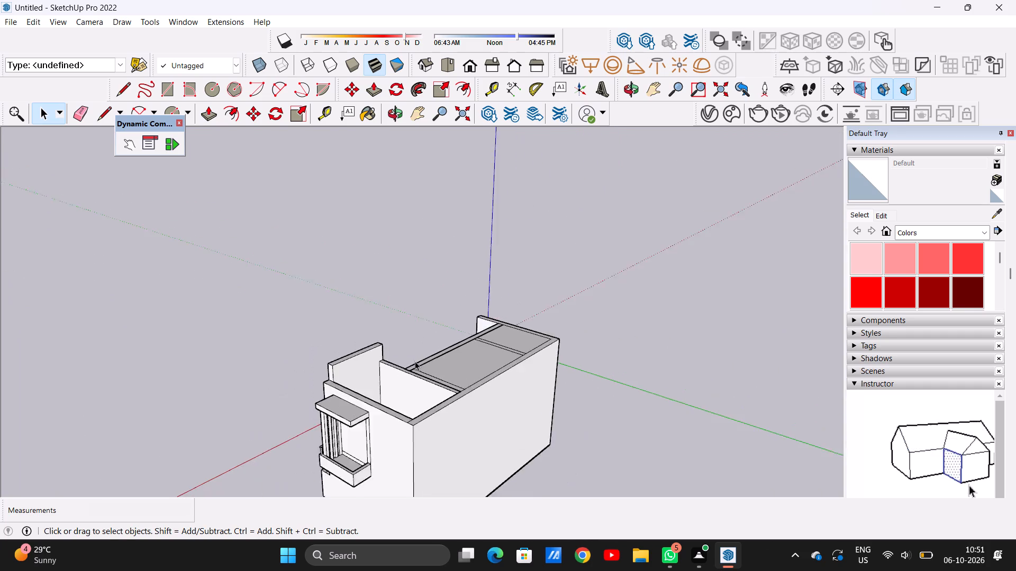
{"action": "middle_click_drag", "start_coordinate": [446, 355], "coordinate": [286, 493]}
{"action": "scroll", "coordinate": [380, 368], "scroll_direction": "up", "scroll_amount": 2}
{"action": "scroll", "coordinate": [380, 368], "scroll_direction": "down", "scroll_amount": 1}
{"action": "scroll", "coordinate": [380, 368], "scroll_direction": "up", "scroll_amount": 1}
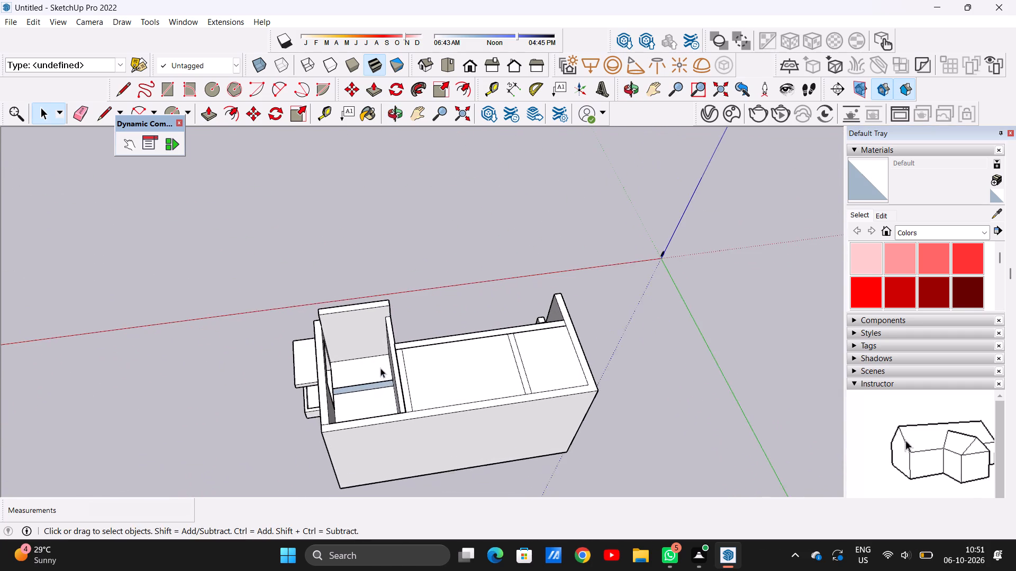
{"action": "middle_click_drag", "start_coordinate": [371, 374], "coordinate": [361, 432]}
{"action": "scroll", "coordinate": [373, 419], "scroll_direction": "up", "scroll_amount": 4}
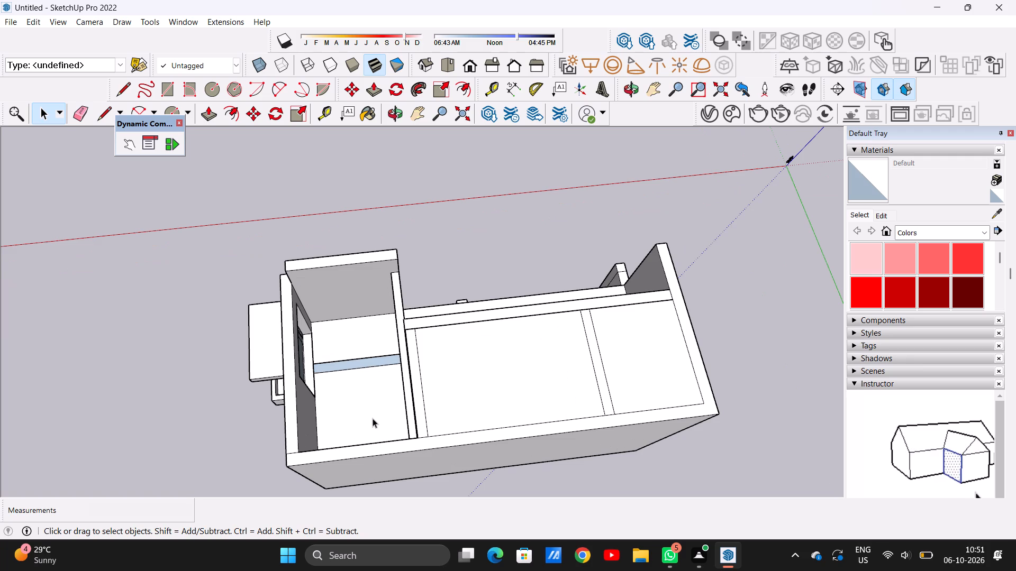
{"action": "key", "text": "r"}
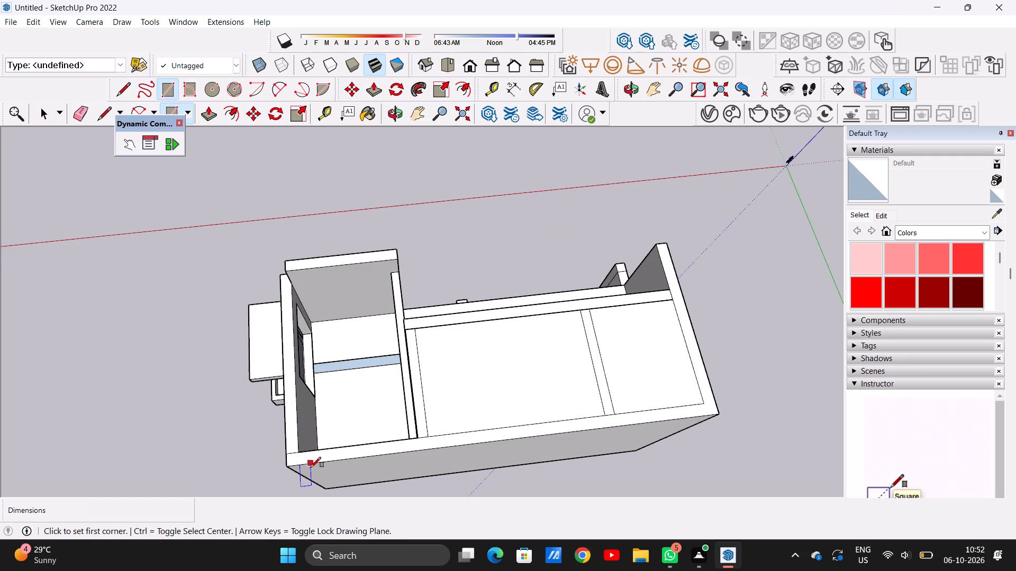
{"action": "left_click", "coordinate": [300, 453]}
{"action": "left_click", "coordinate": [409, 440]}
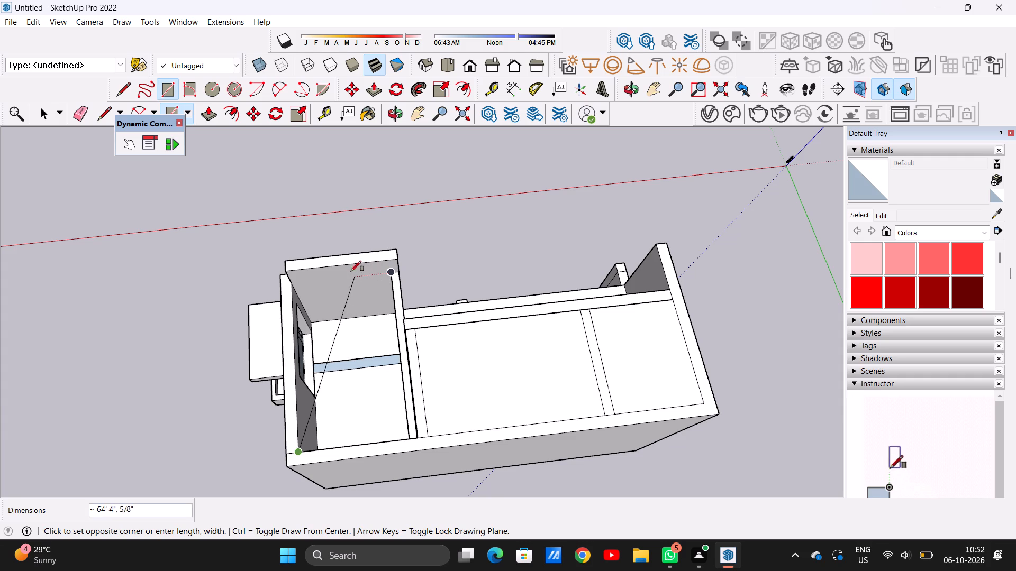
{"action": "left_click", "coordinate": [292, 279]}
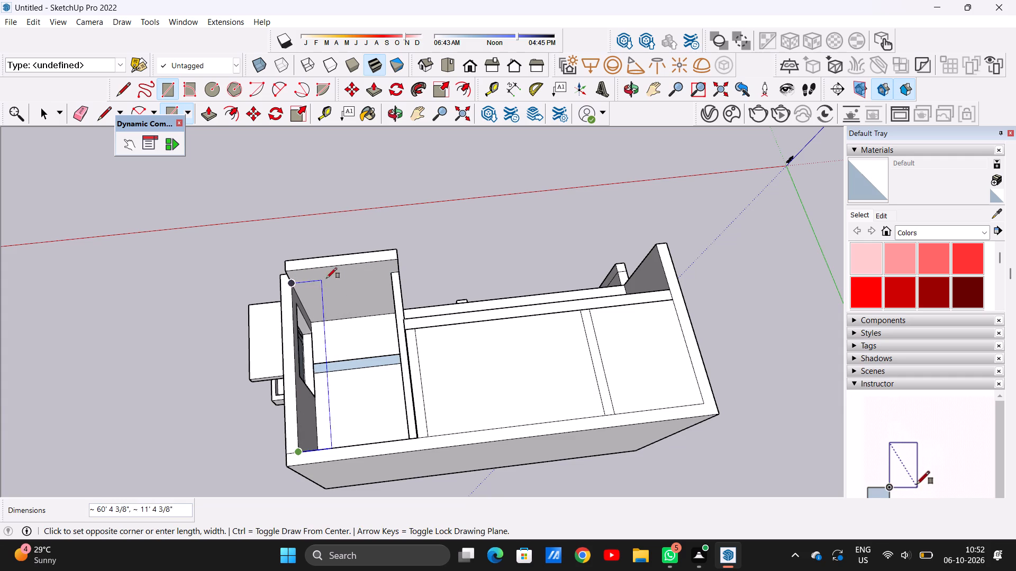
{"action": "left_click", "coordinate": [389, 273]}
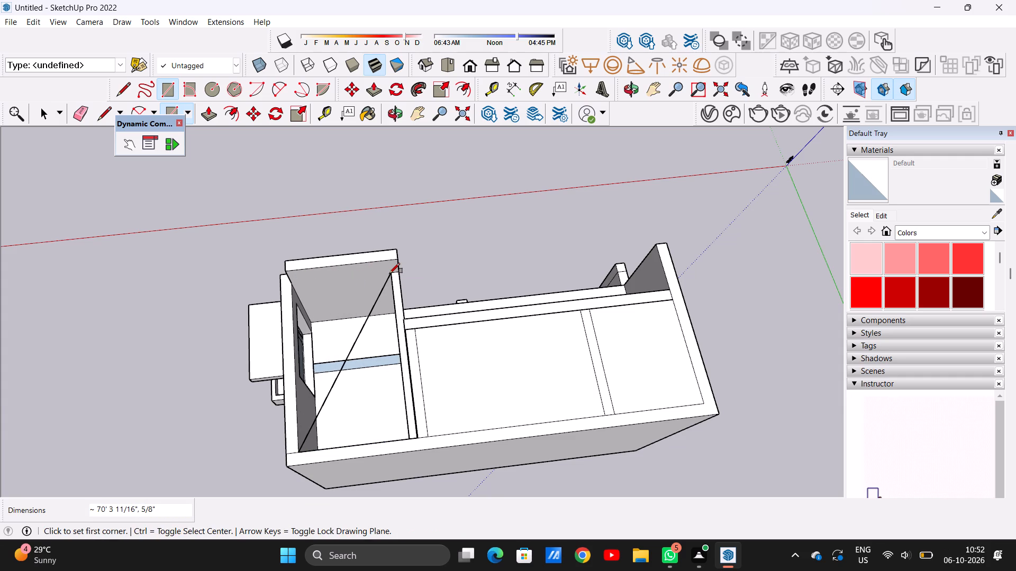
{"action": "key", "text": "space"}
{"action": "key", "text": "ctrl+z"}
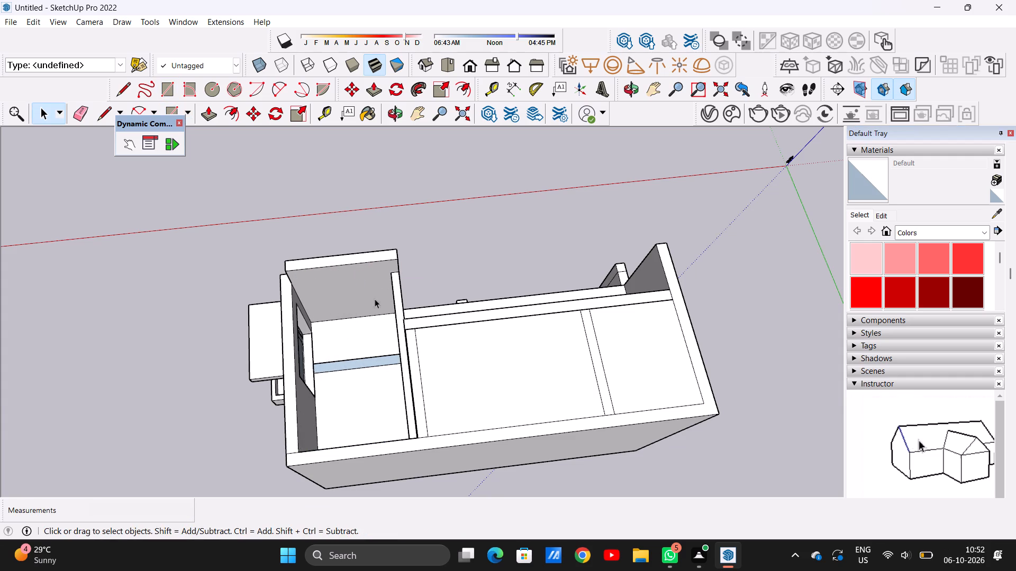
Draw a thin rectangle about 36' 5/8" by 5/8" on the tall end wall's inner face, between the side walls' top inner corners.
{"action": "middle_click_drag", "start_coordinate": [365, 329], "coordinate": [357, 401]}
{"action": "scroll", "coordinate": [365, 329], "scroll_direction": "down", "scroll_amount": 1}
{"action": "scroll", "coordinate": [360, 431], "scroll_direction": "up", "scroll_amount": 2}
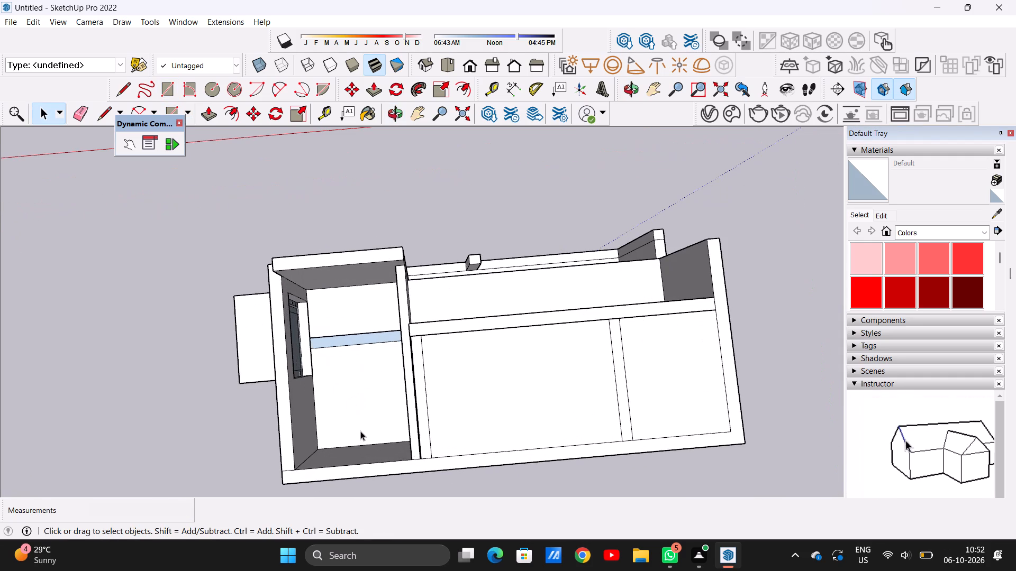
{"action": "middle_click_drag", "start_coordinate": [297, 303], "coordinate": [335, 270]}
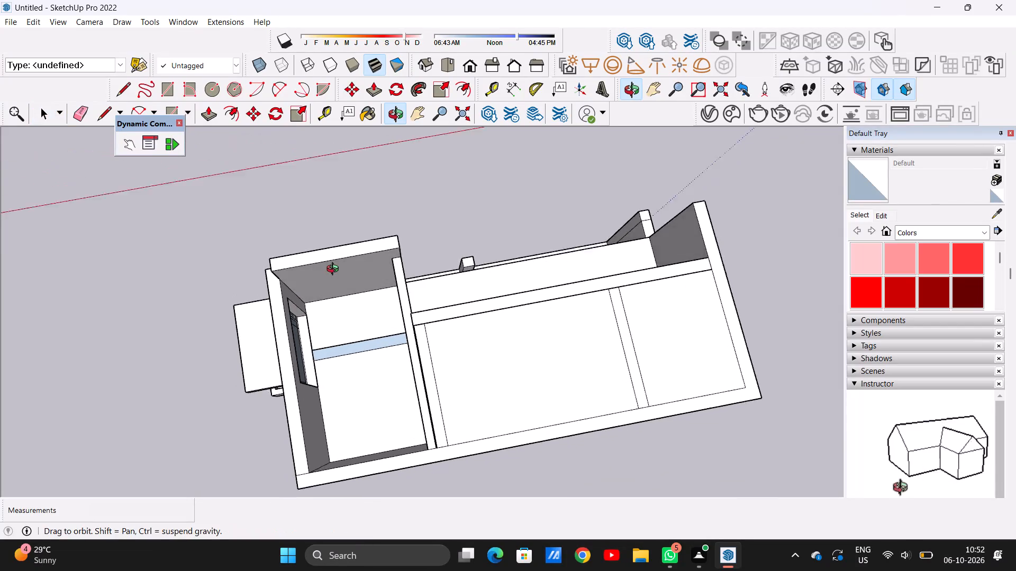
{"action": "middle_click_drag", "start_coordinate": [335, 270], "coordinate": [338, 255]}
{"action": "scroll", "coordinate": [286, 277], "scroll_direction": "up", "scroll_amount": 13}
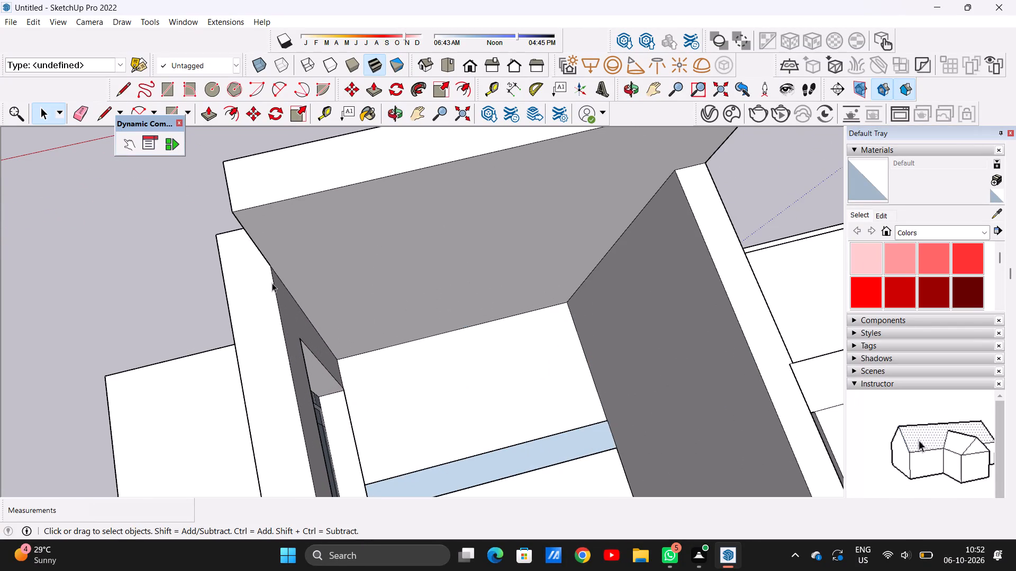
{"action": "key", "text": "r"}
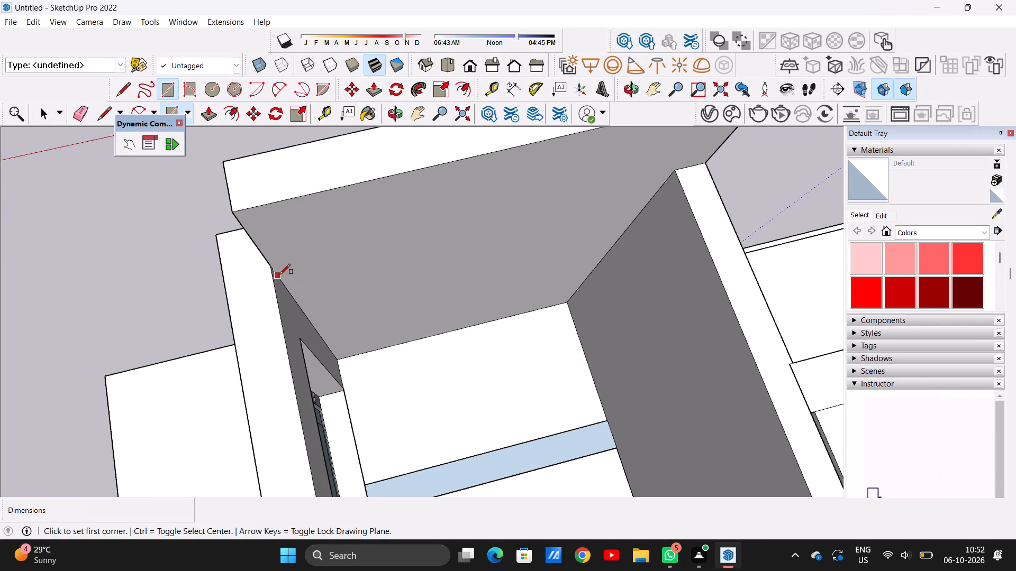
{"action": "left_click", "coordinate": [267, 270]}
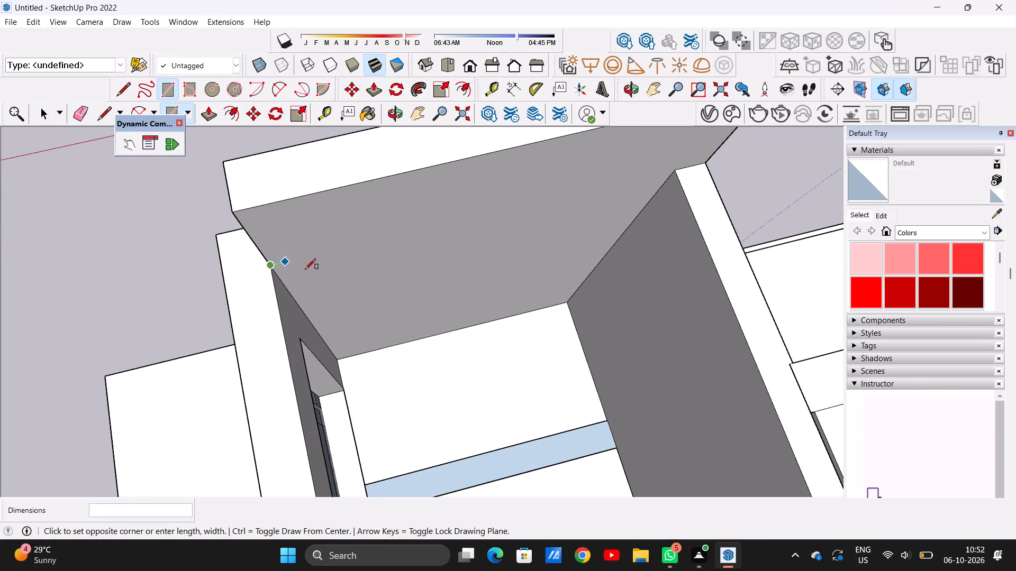
{"action": "left_click", "coordinate": [678, 175]}
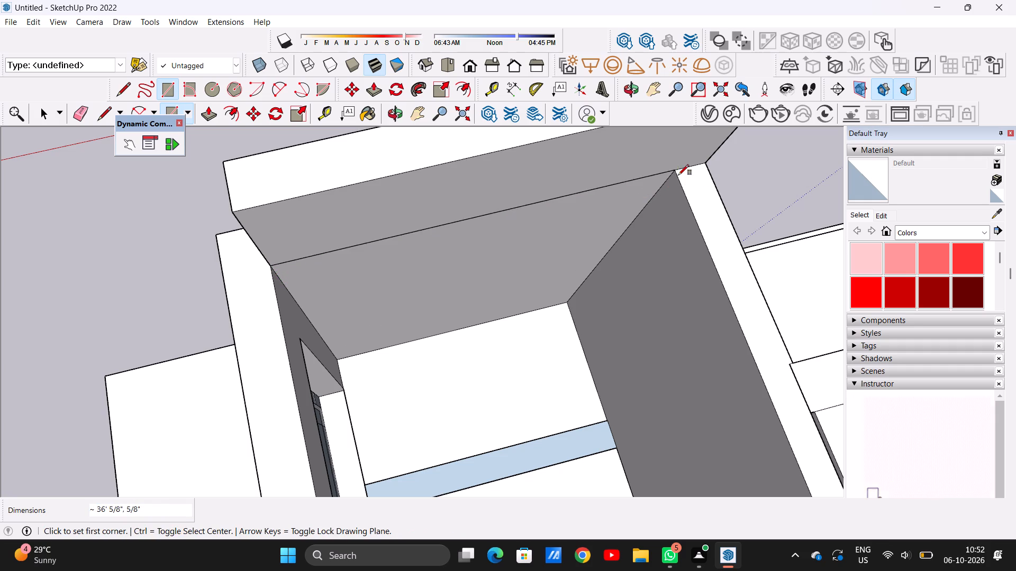
Close the window room's open top with a rectangle about 60' 4 3/8" by 36' 5/8" between diagonally opposite inner wall-top corners.
{"action": "scroll", "coordinate": [690, 254], "scroll_direction": "down", "scroll_amount": 20}
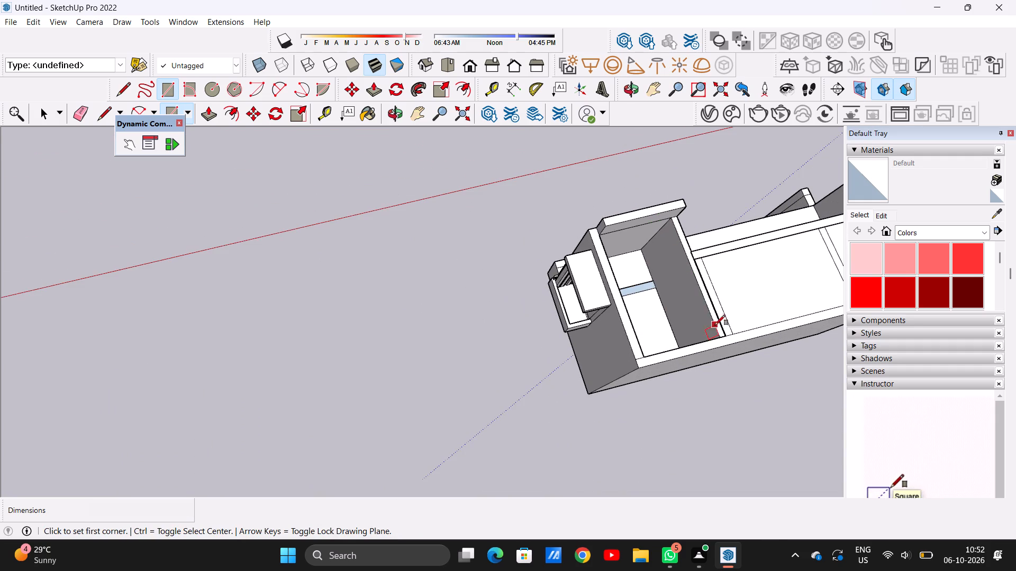
{"action": "scroll", "coordinate": [726, 329], "scroll_direction": "up", "scroll_amount": 12}
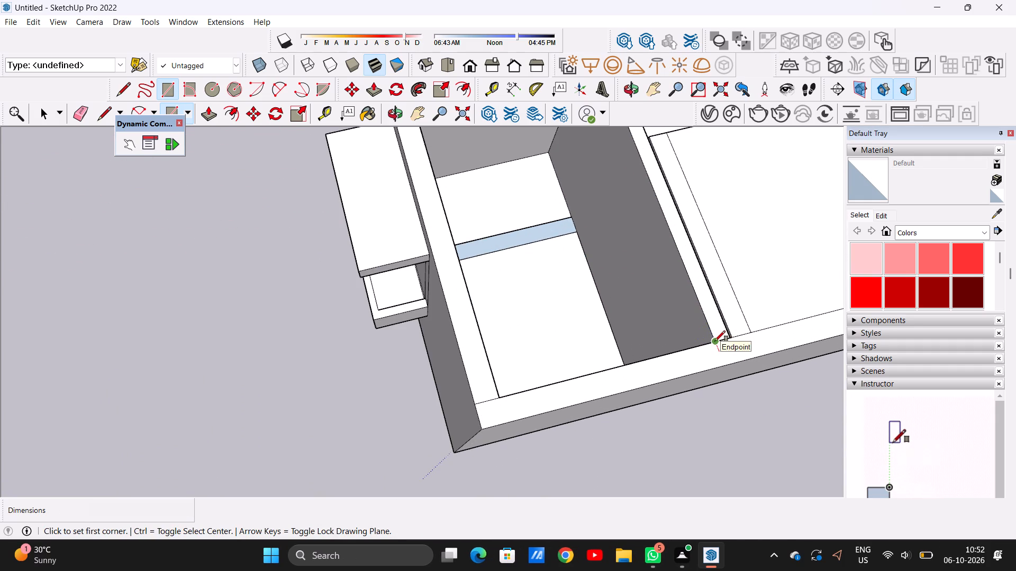
{"action": "left_click", "coordinate": [715, 341]}
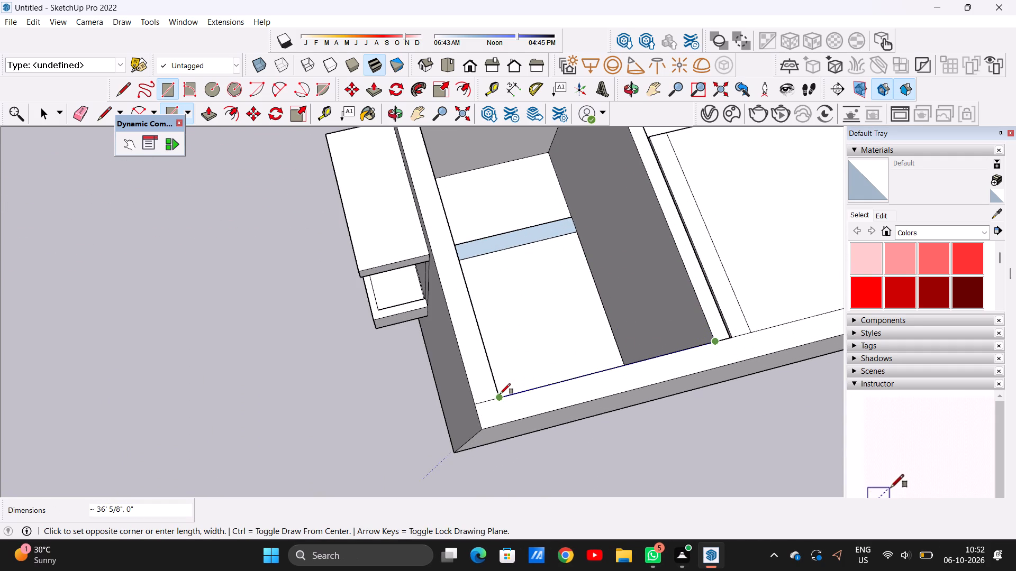
{"action": "left_click", "coordinate": [500, 394]}
{"action": "scroll", "coordinate": [441, 229], "scroll_direction": "down", "scroll_amount": 8}
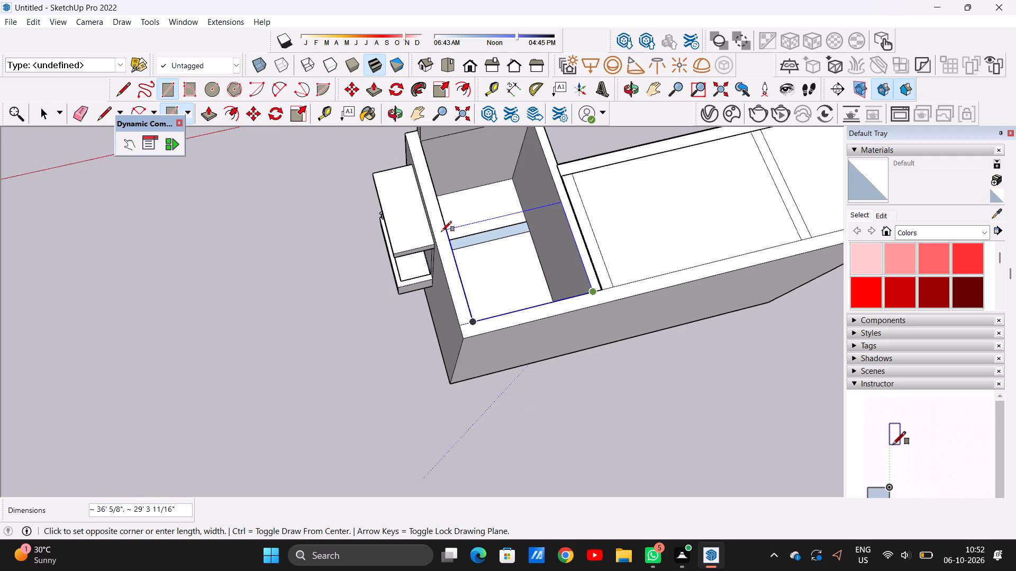
{"action": "scroll", "coordinate": [441, 232], "scroll_direction": "down", "scroll_amount": 2}
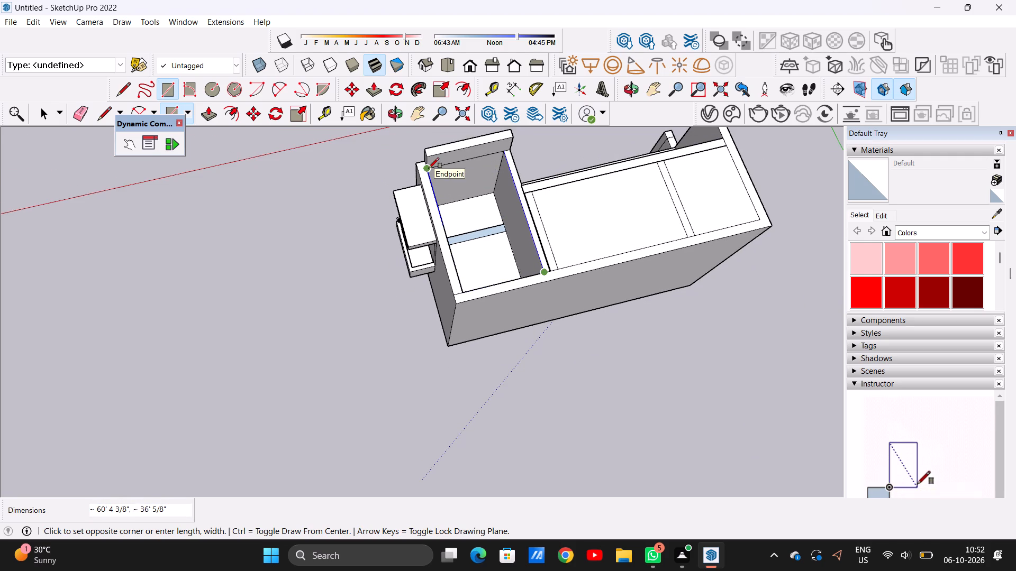
{"action": "left_click", "coordinate": [429, 168]}
{"action": "key", "text": "space"}
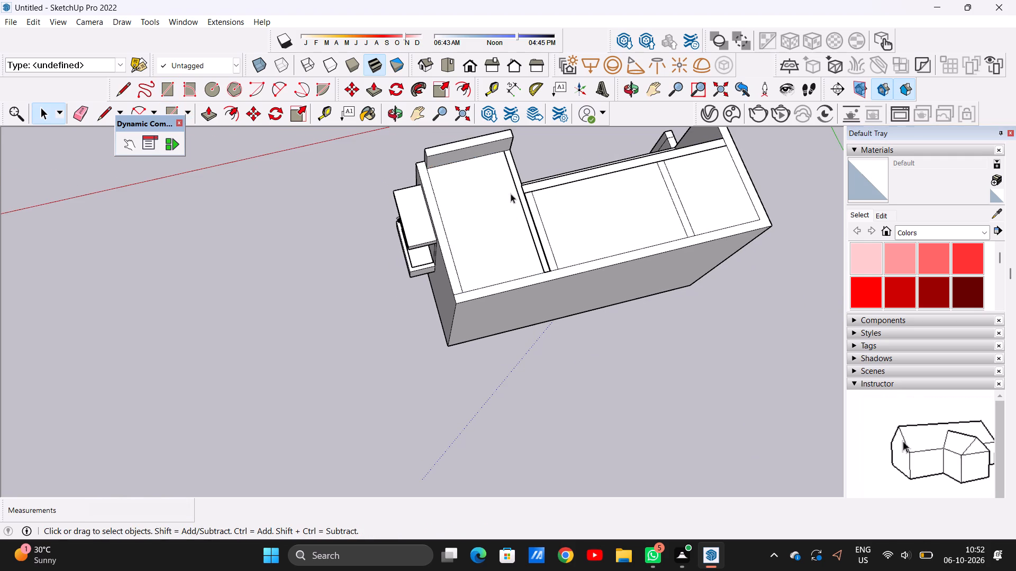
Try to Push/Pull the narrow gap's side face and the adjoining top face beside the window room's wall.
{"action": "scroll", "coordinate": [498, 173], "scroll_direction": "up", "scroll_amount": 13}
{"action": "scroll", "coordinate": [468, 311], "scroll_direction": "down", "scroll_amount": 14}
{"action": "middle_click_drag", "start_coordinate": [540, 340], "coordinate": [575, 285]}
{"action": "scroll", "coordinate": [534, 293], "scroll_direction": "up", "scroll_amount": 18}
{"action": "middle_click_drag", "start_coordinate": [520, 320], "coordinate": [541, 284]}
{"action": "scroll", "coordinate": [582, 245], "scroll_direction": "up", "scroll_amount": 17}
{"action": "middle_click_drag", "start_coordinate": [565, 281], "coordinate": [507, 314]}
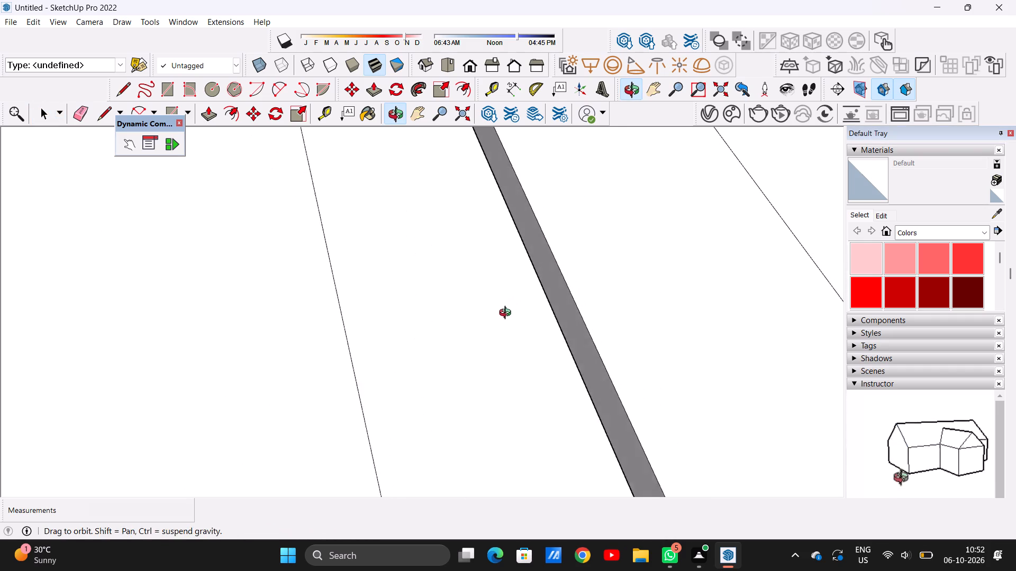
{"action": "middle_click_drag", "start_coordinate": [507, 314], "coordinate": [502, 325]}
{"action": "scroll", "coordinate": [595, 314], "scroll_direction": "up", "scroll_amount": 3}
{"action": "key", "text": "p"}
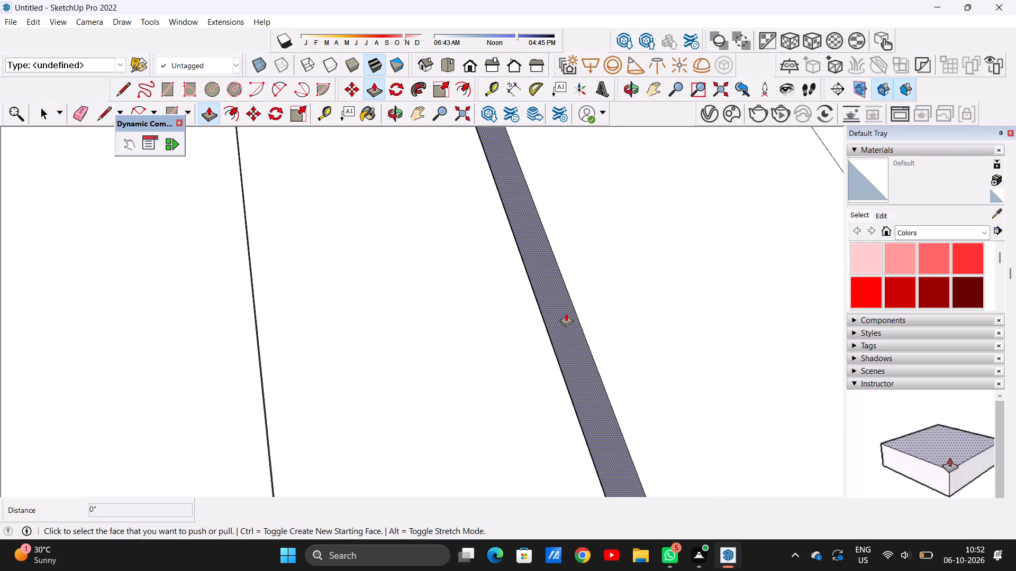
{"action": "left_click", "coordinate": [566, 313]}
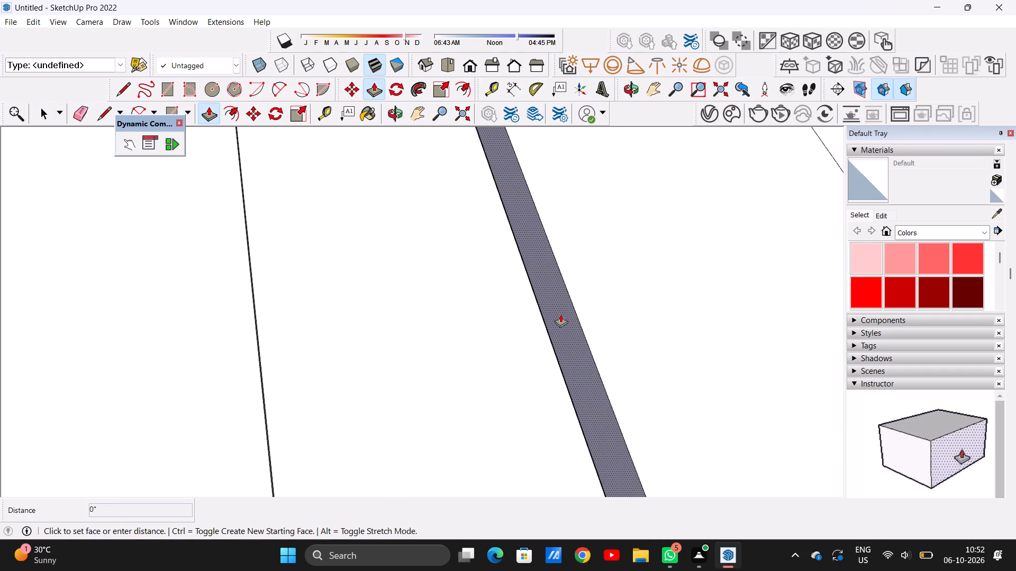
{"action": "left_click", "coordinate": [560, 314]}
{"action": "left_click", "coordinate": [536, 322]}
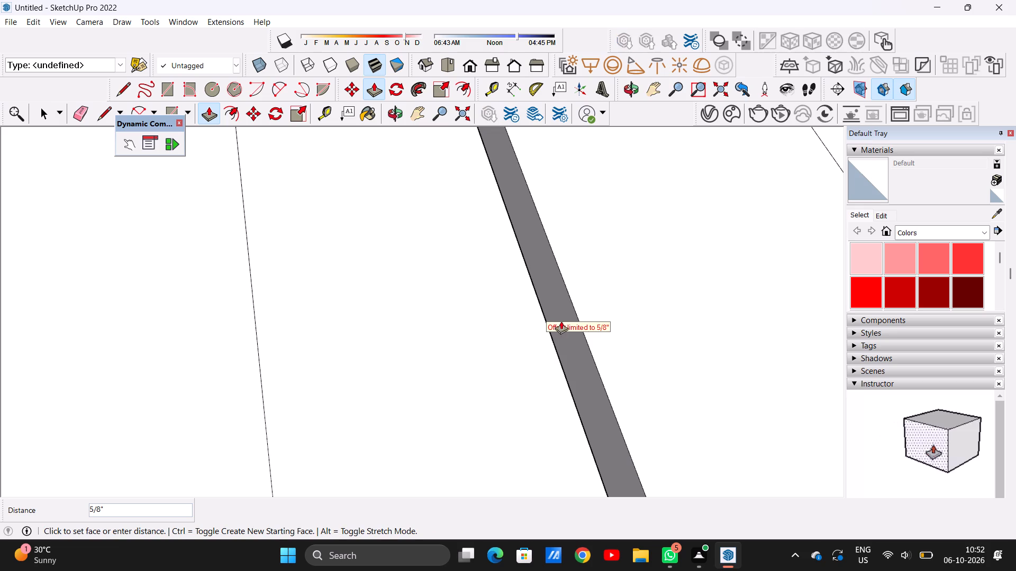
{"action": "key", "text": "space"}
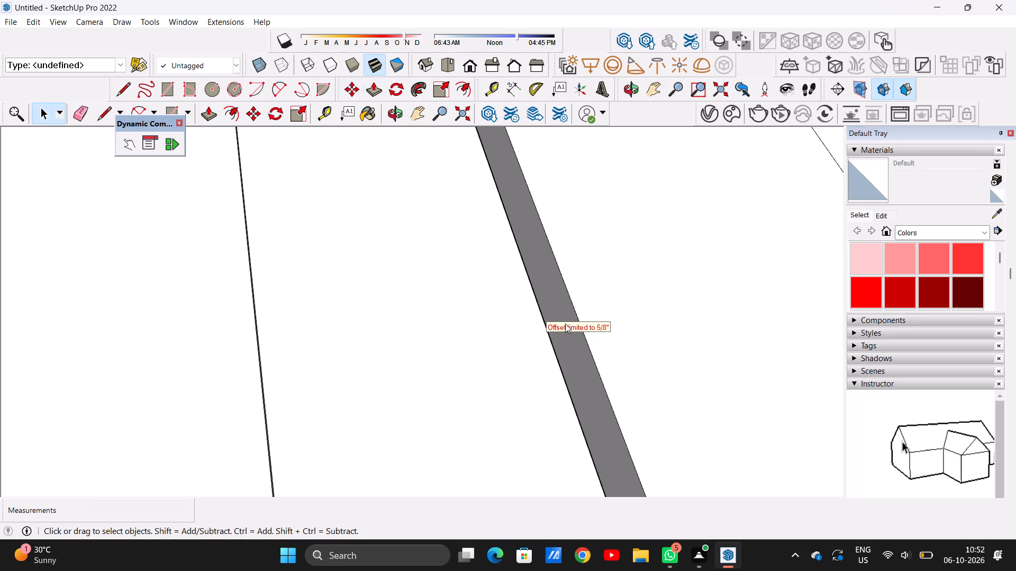
Examine the whole house from above, from the window side and from the open front with its doors and windows.
{"action": "scroll", "coordinate": [489, 340], "scroll_direction": "down", "scroll_amount": 20}
{"action": "scroll", "coordinate": [489, 340], "scroll_direction": "down", "scroll_amount": 20}
{"action": "scroll", "coordinate": [489, 340], "scroll_direction": "down", "scroll_amount": 8}
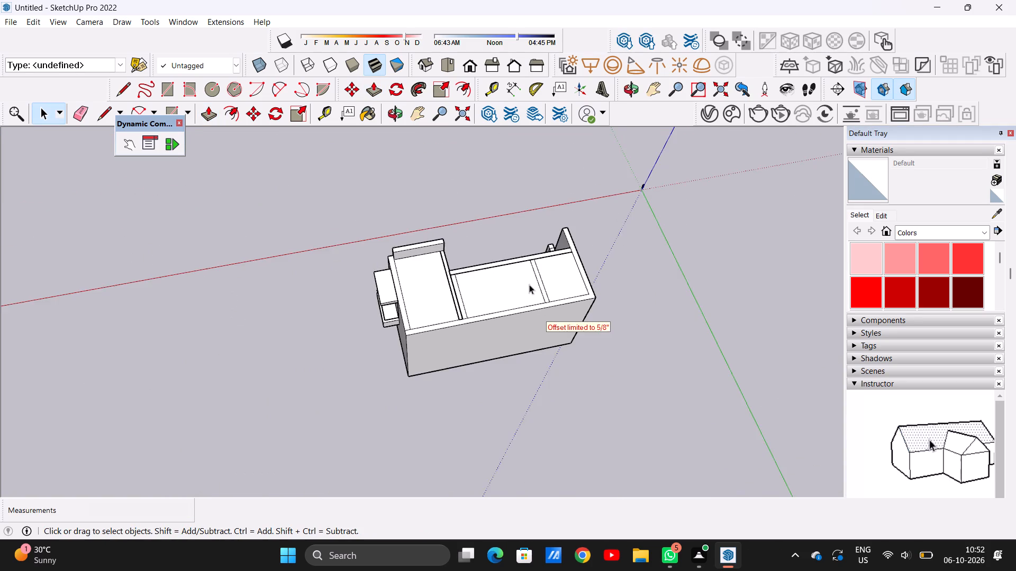
{"action": "middle_click_drag", "start_coordinate": [525, 284], "coordinate": [491, 215]}
{"action": "scroll", "coordinate": [439, 296], "scroll_direction": "up", "scroll_amount": 8}
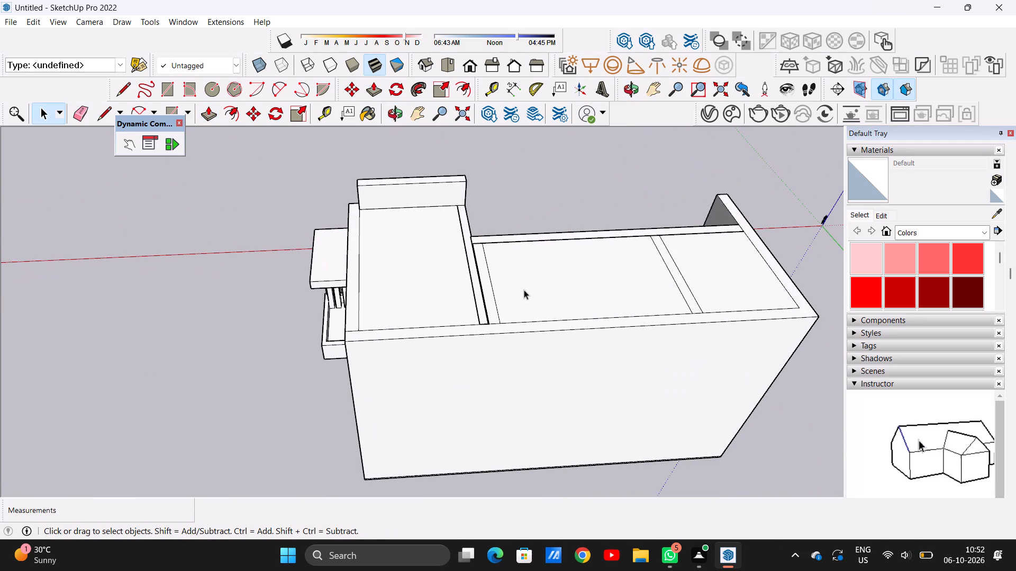
{"action": "scroll", "coordinate": [514, 286], "scroll_direction": "down", "scroll_amount": 5}
{"action": "middle_click_drag", "start_coordinate": [426, 292], "coordinate": [683, 248]}
{"action": "middle_click_drag", "start_coordinate": [335, 256], "coordinate": [570, 231]}
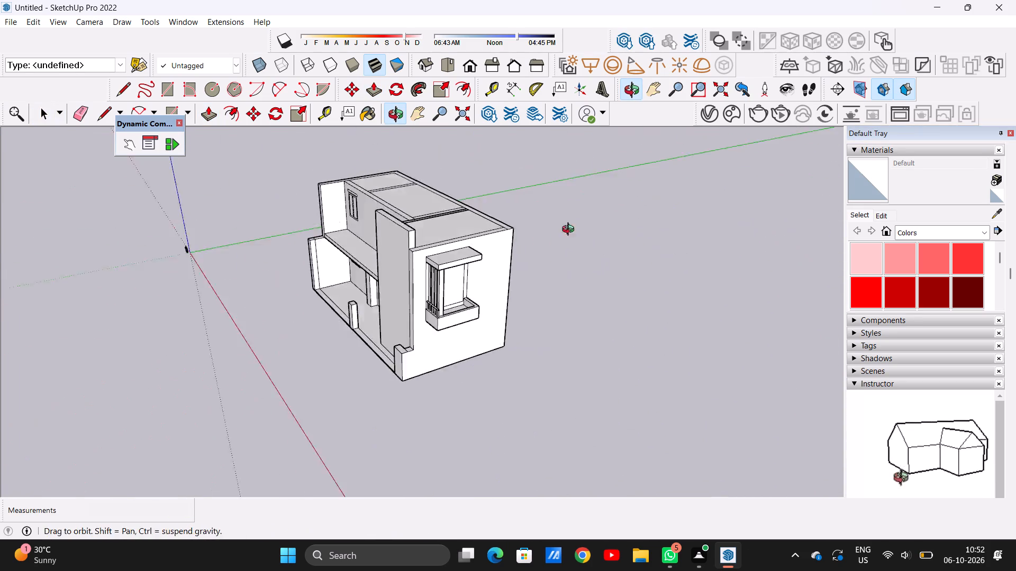
{"action": "middle_click_drag", "start_coordinate": [570, 231], "coordinate": [630, 216]}
{"action": "middle_click_drag", "start_coordinate": [283, 219], "coordinate": [486, 172]}
{"action": "scroll", "coordinate": [373, 274], "scroll_direction": "up", "scroll_amount": 3}
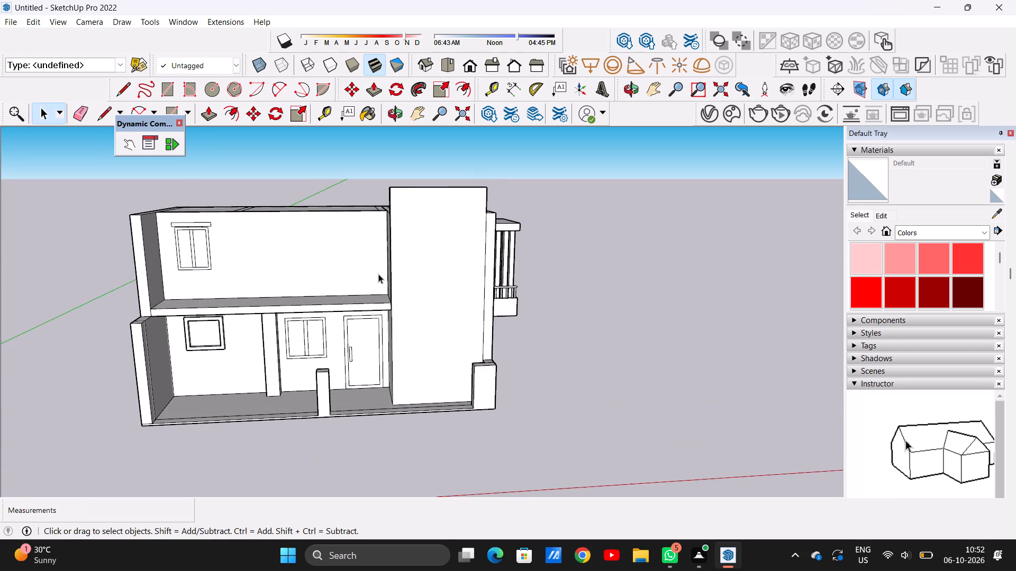
Examine the house's open front, window side and closed top, including the tall front wall and the adjoining wall tops.
{"action": "scroll", "coordinate": [422, 279], "scroll_direction": "down", "scroll_amount": 9}
{"action": "middle_click_drag", "start_coordinate": [425, 297], "coordinate": [428, 245]}
{"action": "scroll", "coordinate": [427, 261], "scroll_direction": "up", "scroll_amount": 2}
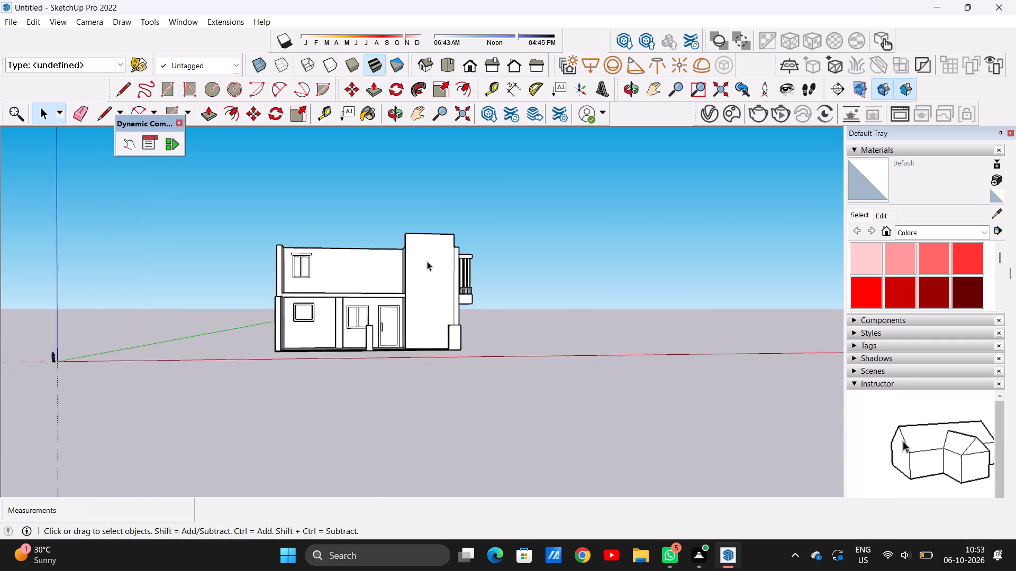
{"action": "scroll", "coordinate": [427, 261], "scroll_direction": "up", "scroll_amount": 10}
{"action": "scroll", "coordinate": [430, 264], "scroll_direction": "down", "scroll_amount": 8}
{"action": "middle_click_drag", "start_coordinate": [492, 270], "coordinate": [224, 352]}
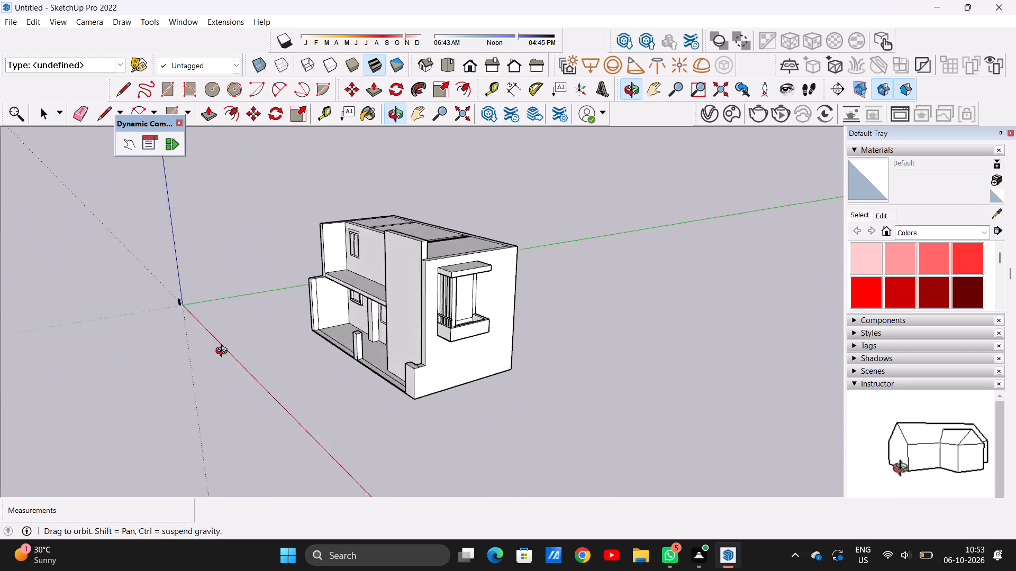
{"action": "middle_click_drag", "start_coordinate": [224, 352], "coordinate": [295, 382]}
{"action": "scroll", "coordinate": [431, 250], "scroll_direction": "up", "scroll_amount": 9}
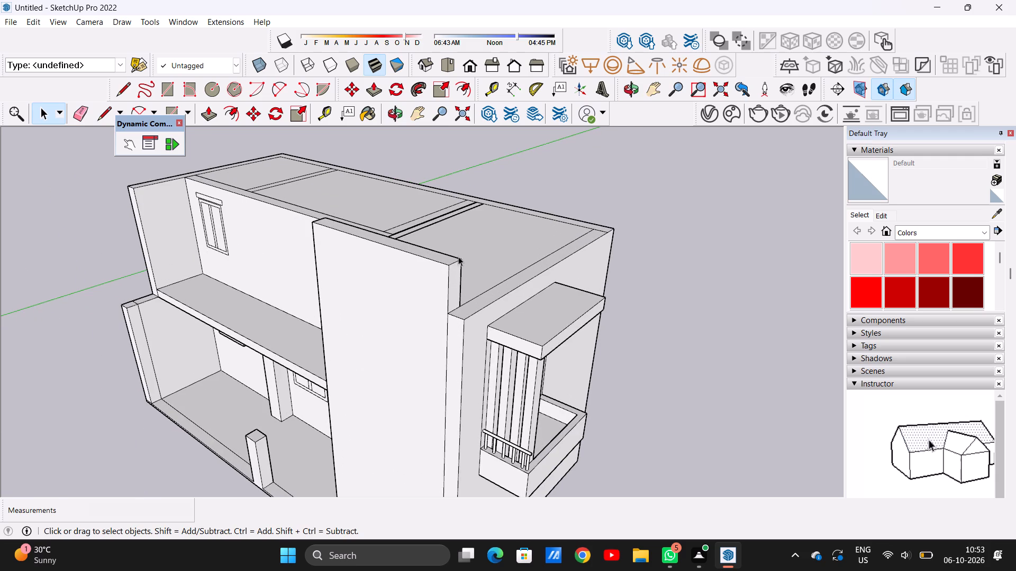
{"action": "scroll", "coordinate": [467, 263], "scroll_direction": "down", "scroll_amount": 3}
{"action": "scroll", "coordinate": [467, 270], "scroll_direction": "up", "scroll_amount": 1}
{"action": "middle_click_drag", "start_coordinate": [468, 268], "coordinate": [472, 345]}
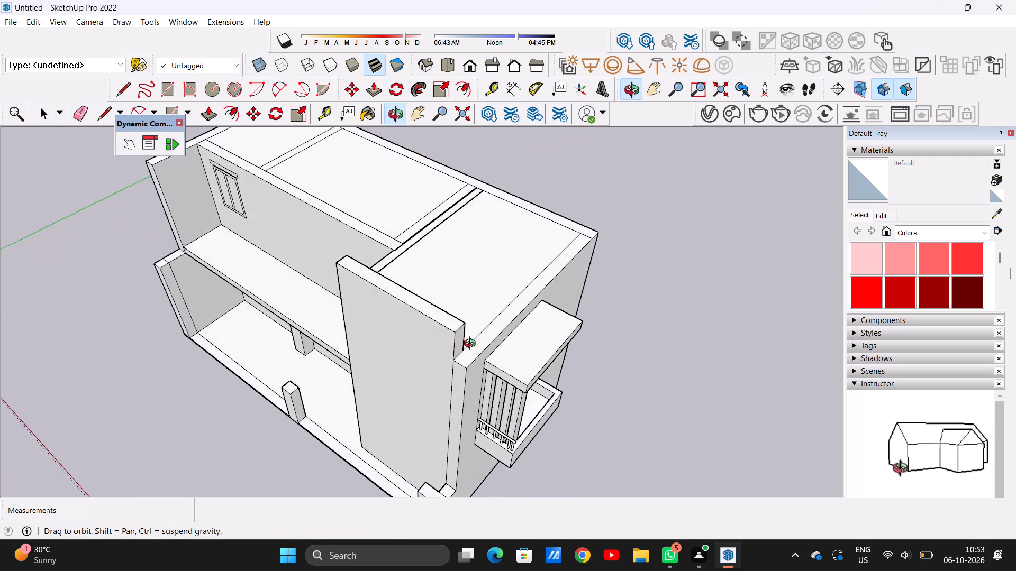
{"action": "middle_click_drag", "start_coordinate": [472, 345], "coordinate": [514, 236]}
{"action": "middle_click_drag", "start_coordinate": [506, 244], "coordinate": [454, 323]}
{"action": "scroll", "coordinate": [458, 324], "scroll_direction": "up", "scroll_amount": 3}
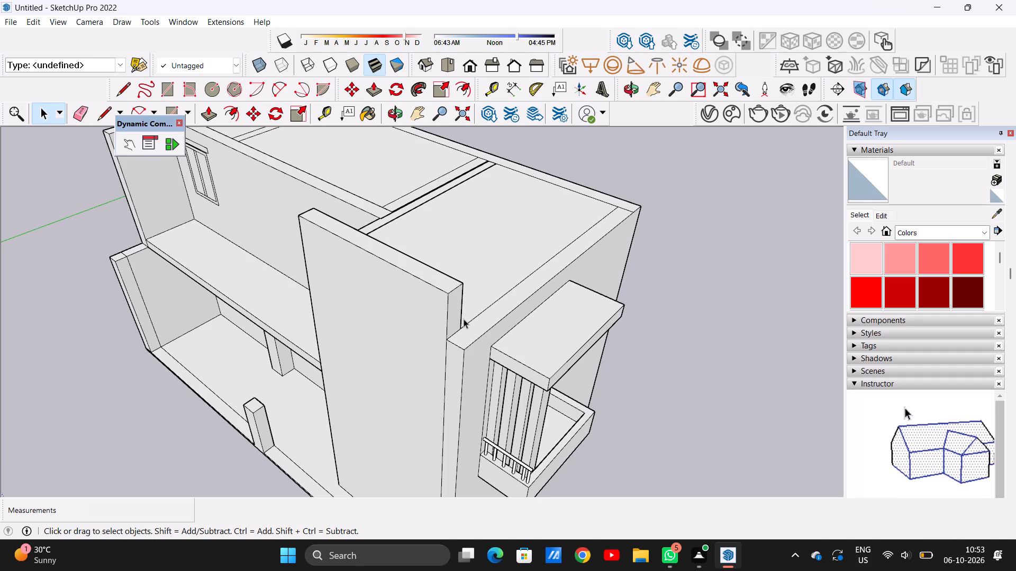
{"action": "scroll", "coordinate": [477, 281], "scroll_direction": "down", "scroll_amount": 9}
{"action": "middle_click_drag", "start_coordinate": [453, 345], "coordinate": [543, 162]}
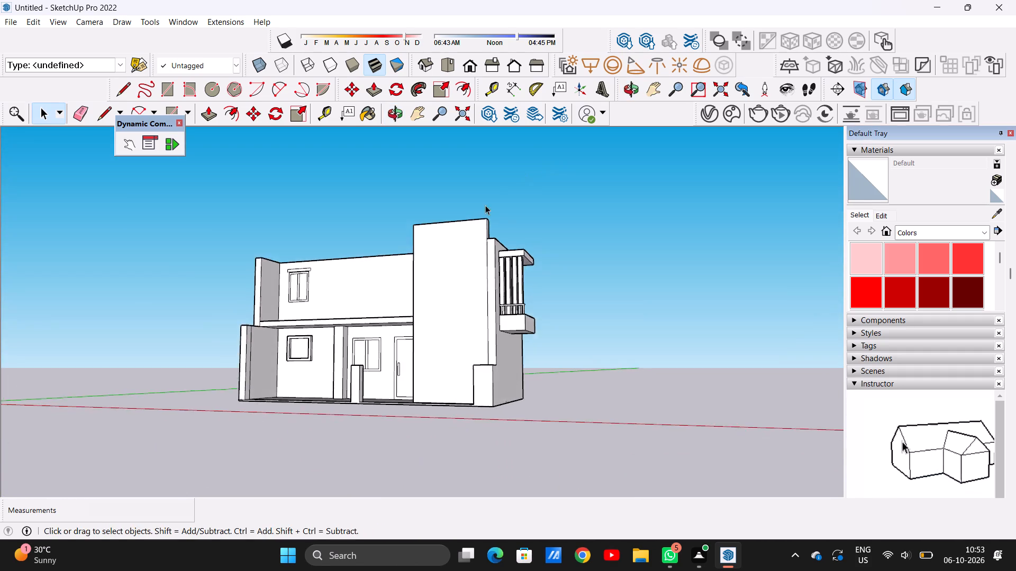
{"action": "scroll", "coordinate": [448, 223], "scroll_direction": "up", "scroll_amount": 6}
{"action": "middle_click_drag", "start_coordinate": [401, 275], "coordinate": [465, 278]}
{"action": "scroll", "coordinate": [465, 278], "scroll_direction": "down", "scroll_amount": 10}
{"action": "middle_click_drag", "start_coordinate": [486, 272], "coordinate": [485, 273]}
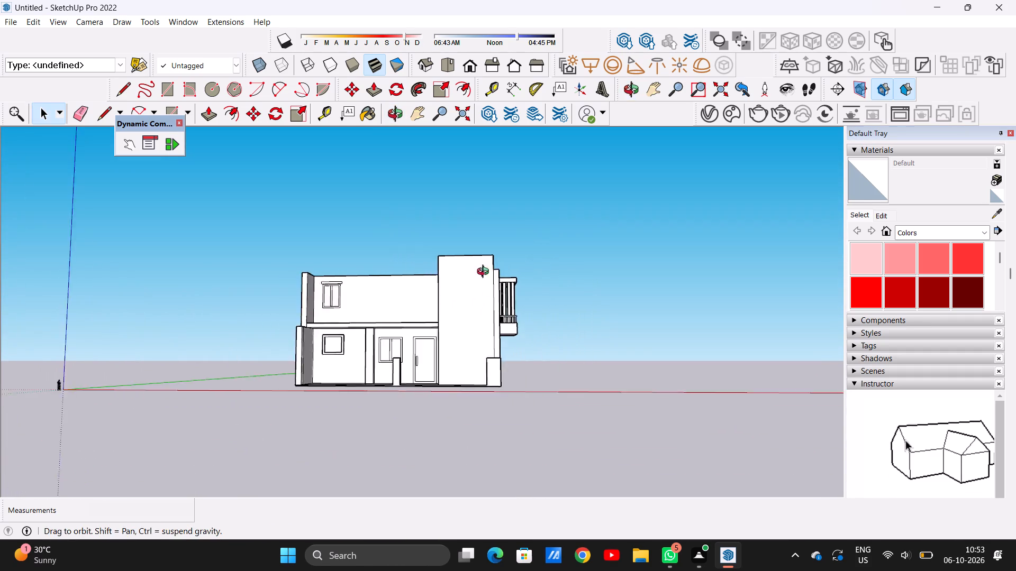
{"action": "middle_click_drag", "start_coordinate": [485, 273], "coordinate": [347, 391]}
{"action": "scroll", "coordinate": [465, 267], "scroll_direction": "up", "scroll_amount": 7}
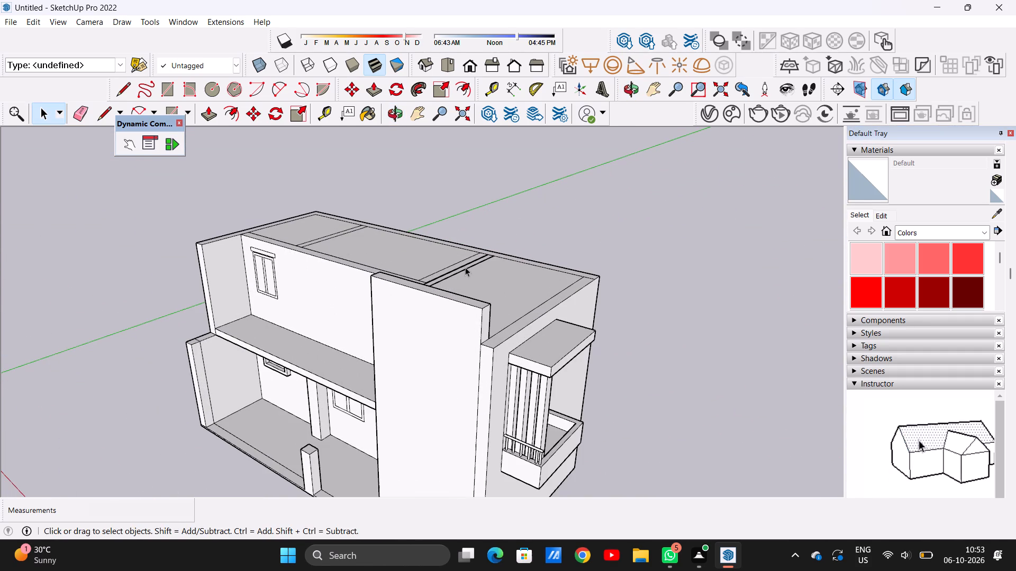
Push/Pull the top face of the tall front wall beside the window room upward to make the wall higher.
{"action": "key", "text": "p"}
{"action": "middle_click_drag", "start_coordinate": [453, 272], "coordinate": [443, 336]}
{"action": "scroll", "coordinate": [441, 338], "scroll_direction": "up", "scroll_amount": 6}
{"action": "left_click", "coordinate": [447, 333]}
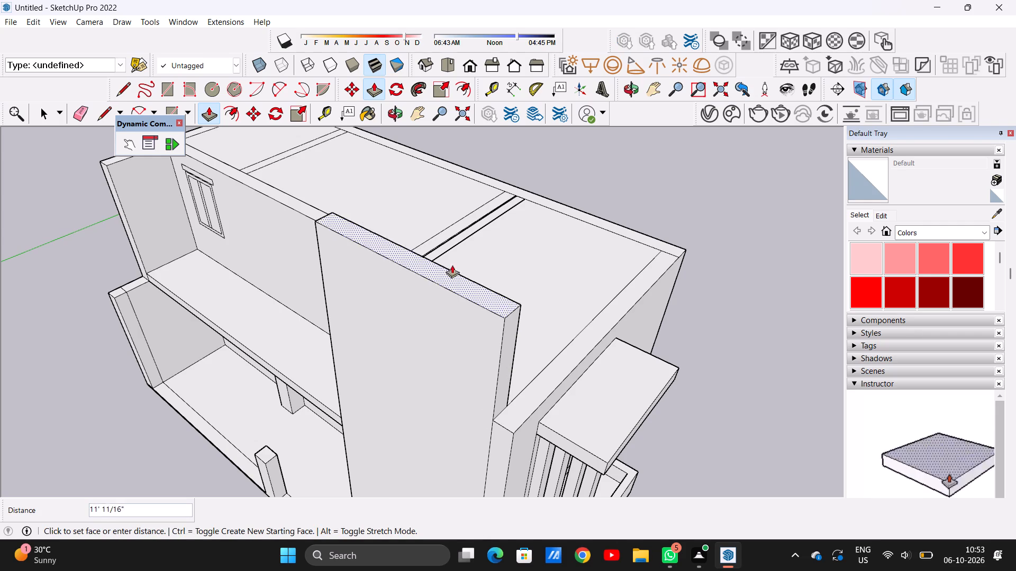
{"action": "left_click", "coordinate": [461, 245]}
{"action": "key", "text": "space"}
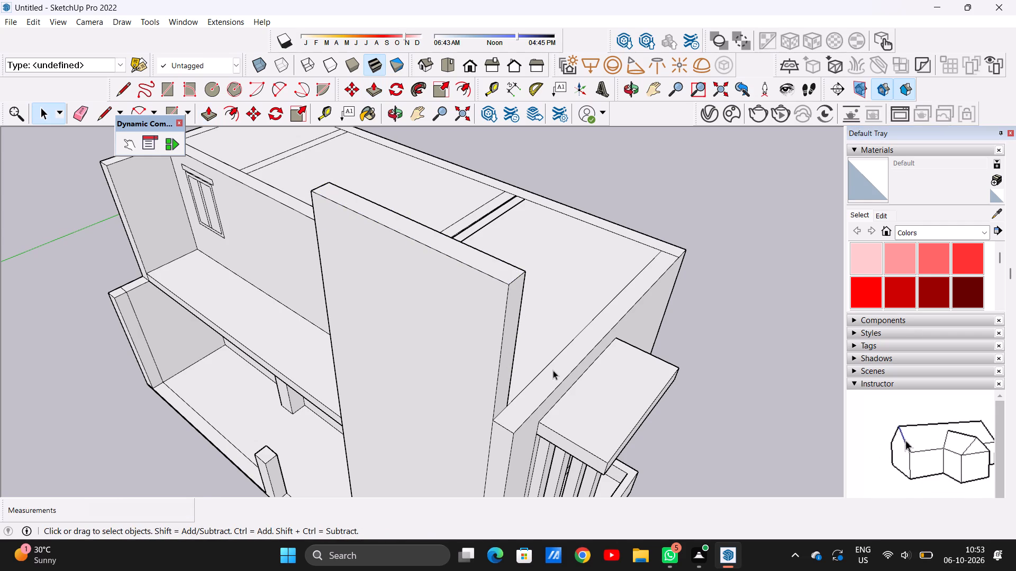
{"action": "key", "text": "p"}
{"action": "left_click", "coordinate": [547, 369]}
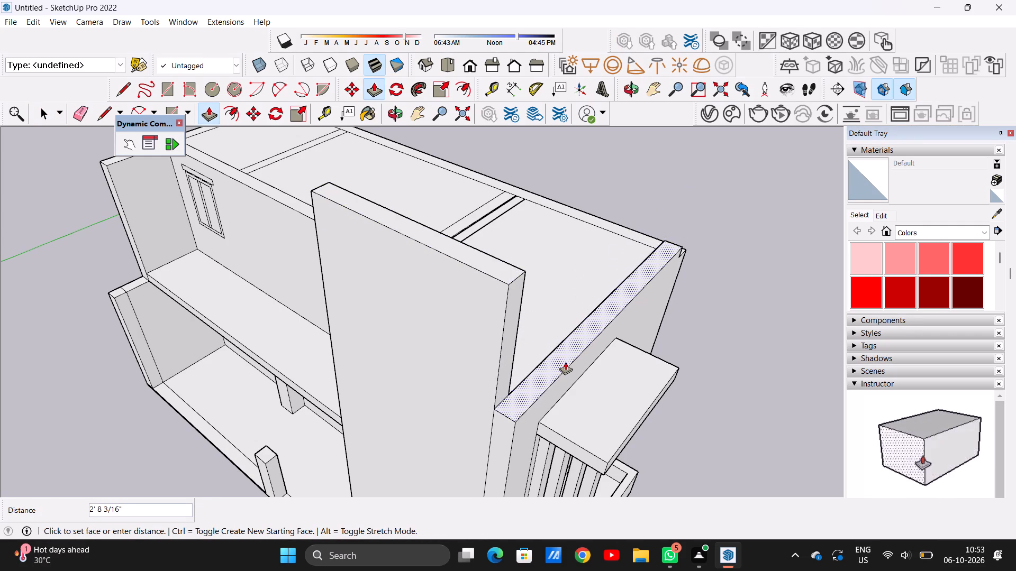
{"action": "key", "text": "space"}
Erase the short edge dividing the two wall tops at the window room's outer back corner.
{"action": "middle_click_drag", "start_coordinate": [638, 283], "coordinate": [484, 321]}
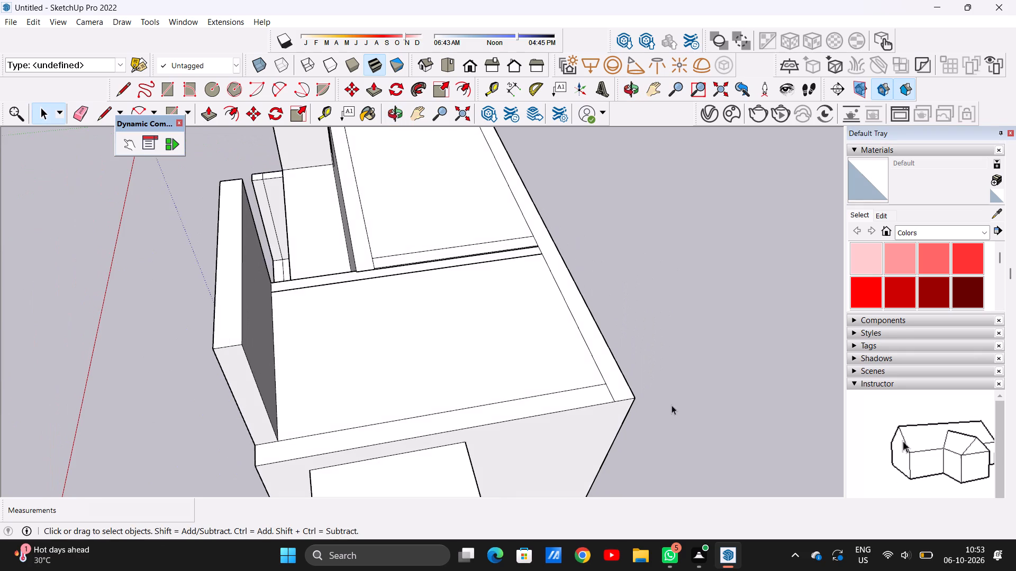
{"action": "scroll", "coordinate": [693, 409], "scroll_direction": "up", "scroll_amount": 4}
{"action": "scroll", "coordinate": [591, 379], "scroll_direction": "up", "scroll_amount": 5}
{"action": "key", "text": "e"}
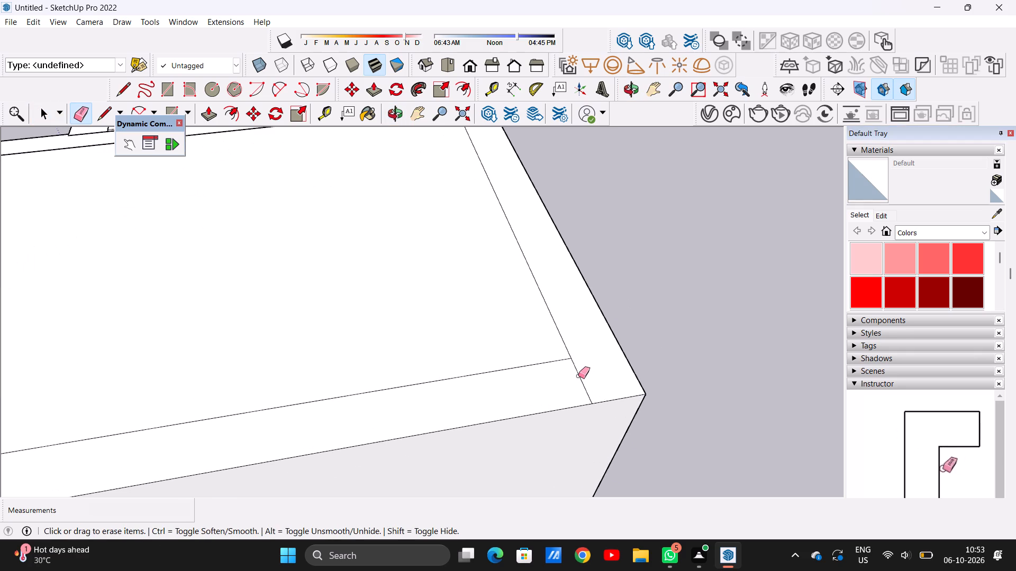
{"action": "left_click_drag", "start_coordinate": [584, 375], "coordinate": [576, 379]}
Push/Pull the joined top face of the outer walls upward about 11' 6 1/8" to form a parapet around the roof.
{"action": "scroll", "coordinate": [600, 380], "scroll_direction": "down", "scroll_amount": 20}
{"action": "scroll", "coordinate": [600, 380], "scroll_direction": "down", "scroll_amount": 3}
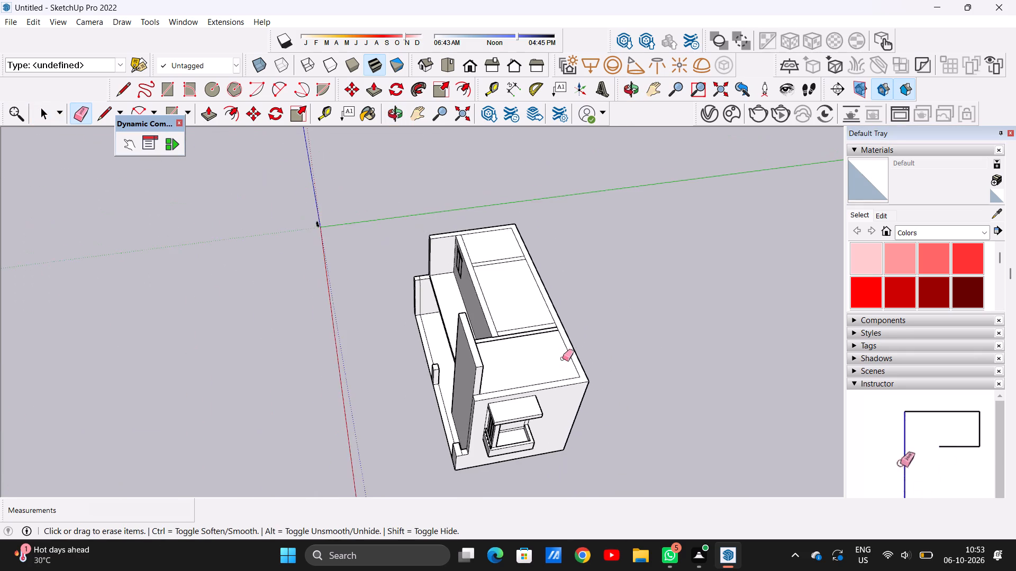
{"action": "scroll", "coordinate": [569, 326], "scroll_direction": "up", "scroll_amount": 13}
{"action": "scroll", "coordinate": [514, 348], "scroll_direction": "down", "scroll_amount": 9}
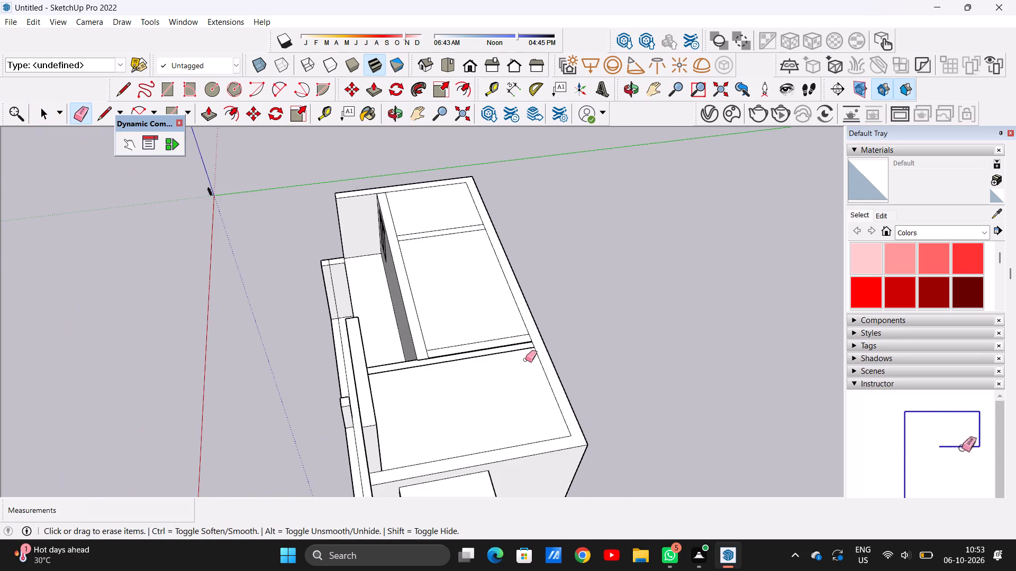
{"action": "scroll", "coordinate": [558, 398], "scroll_direction": "up", "scroll_amount": 3}
{"action": "key", "text": "p"}
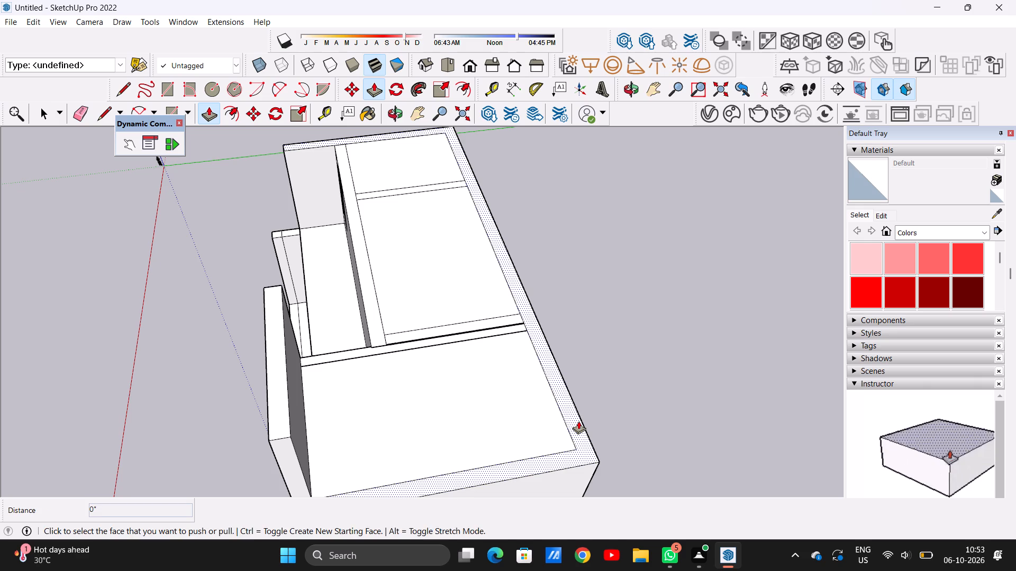
{"action": "left_click", "coordinate": [578, 421]}
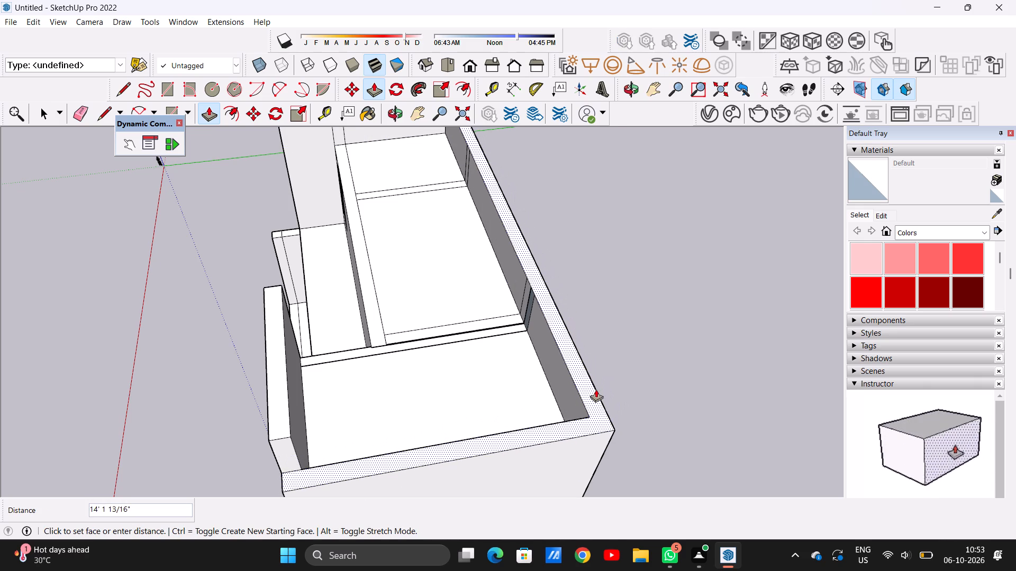
{"action": "left_click", "coordinate": [597, 398]}
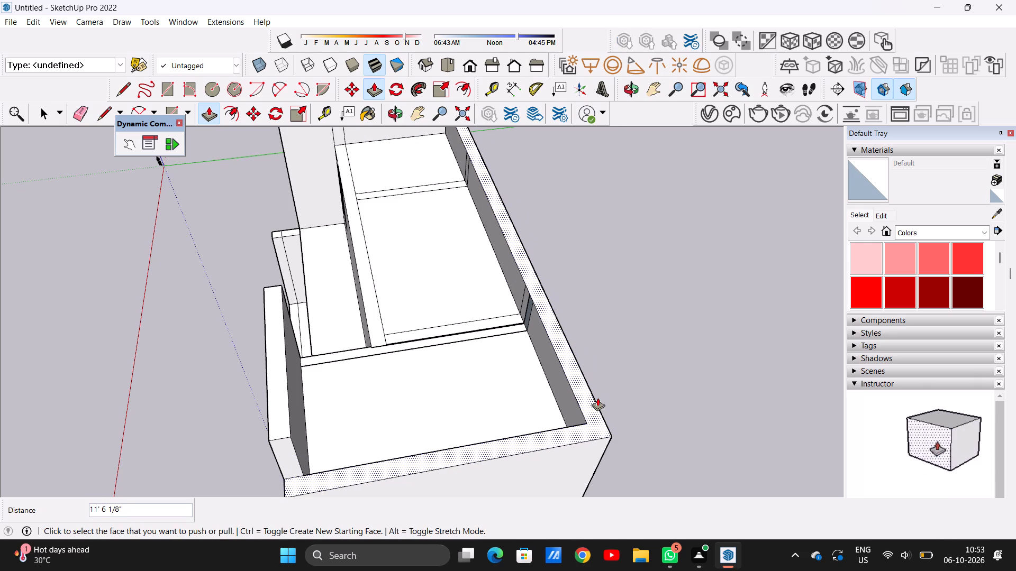
{"action": "key", "text": "space"}
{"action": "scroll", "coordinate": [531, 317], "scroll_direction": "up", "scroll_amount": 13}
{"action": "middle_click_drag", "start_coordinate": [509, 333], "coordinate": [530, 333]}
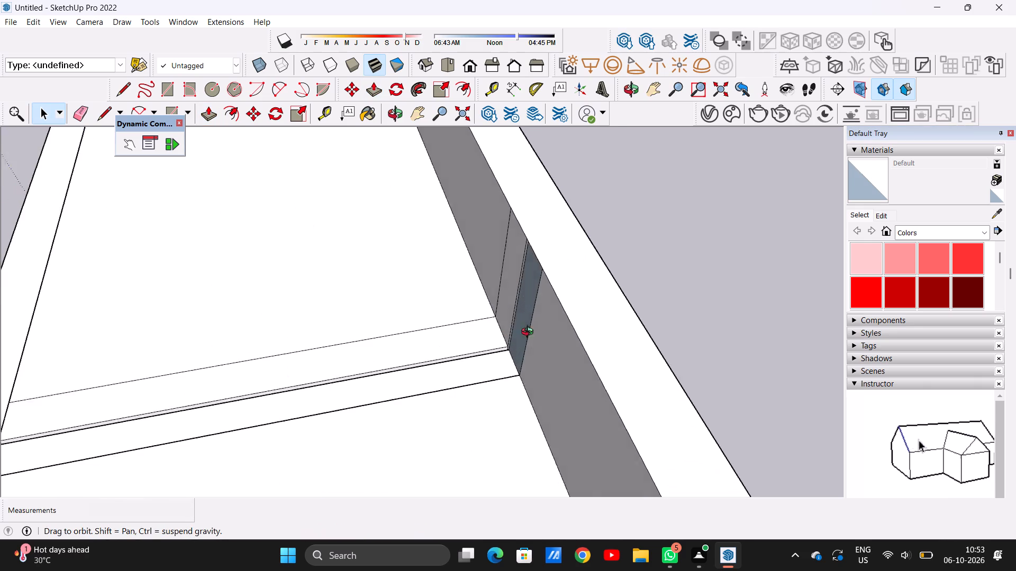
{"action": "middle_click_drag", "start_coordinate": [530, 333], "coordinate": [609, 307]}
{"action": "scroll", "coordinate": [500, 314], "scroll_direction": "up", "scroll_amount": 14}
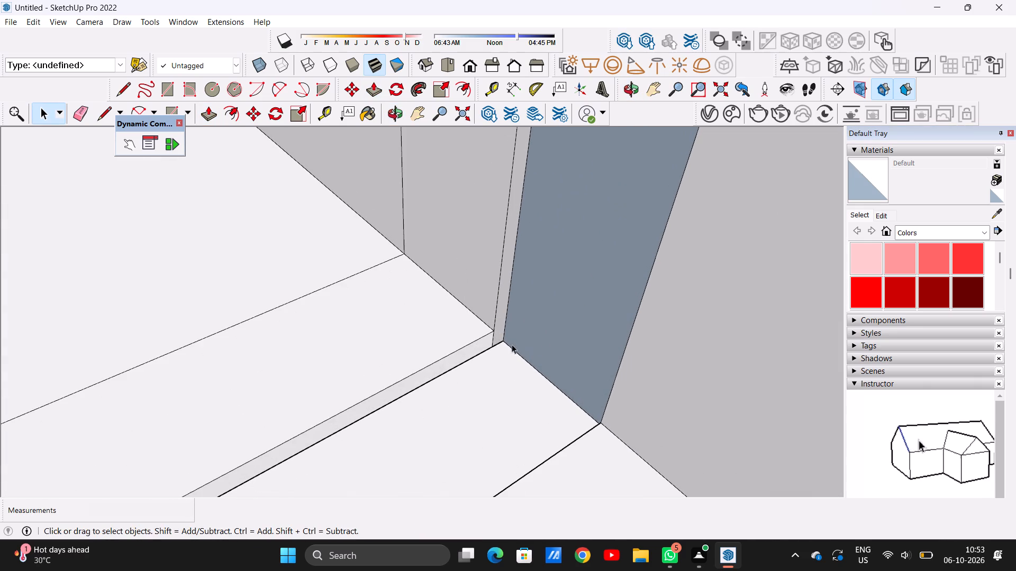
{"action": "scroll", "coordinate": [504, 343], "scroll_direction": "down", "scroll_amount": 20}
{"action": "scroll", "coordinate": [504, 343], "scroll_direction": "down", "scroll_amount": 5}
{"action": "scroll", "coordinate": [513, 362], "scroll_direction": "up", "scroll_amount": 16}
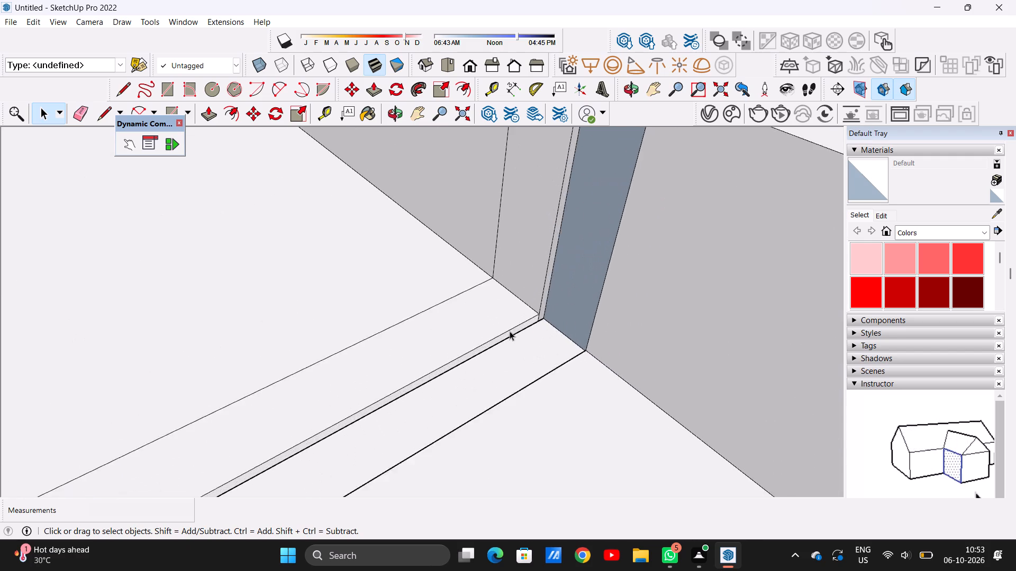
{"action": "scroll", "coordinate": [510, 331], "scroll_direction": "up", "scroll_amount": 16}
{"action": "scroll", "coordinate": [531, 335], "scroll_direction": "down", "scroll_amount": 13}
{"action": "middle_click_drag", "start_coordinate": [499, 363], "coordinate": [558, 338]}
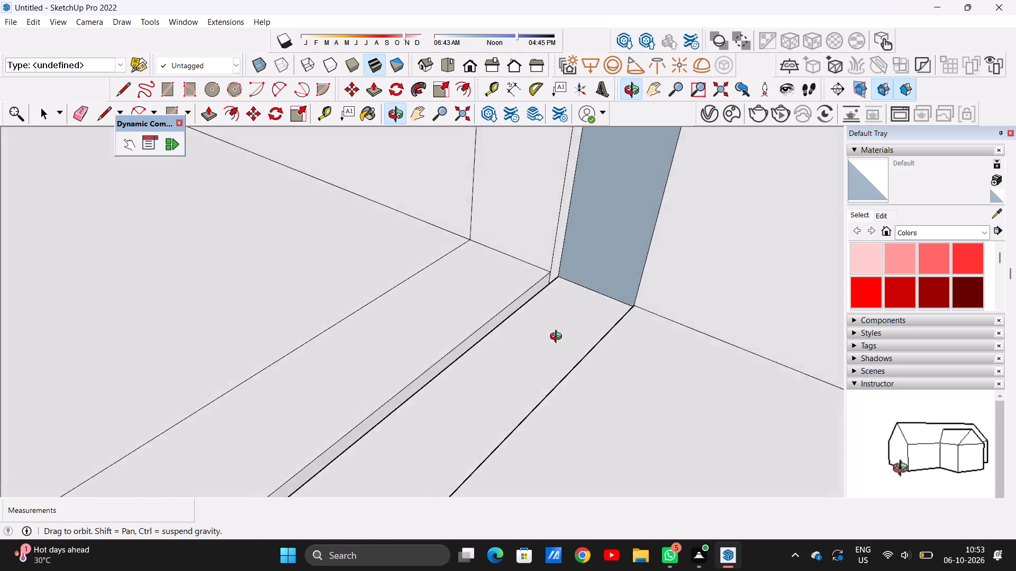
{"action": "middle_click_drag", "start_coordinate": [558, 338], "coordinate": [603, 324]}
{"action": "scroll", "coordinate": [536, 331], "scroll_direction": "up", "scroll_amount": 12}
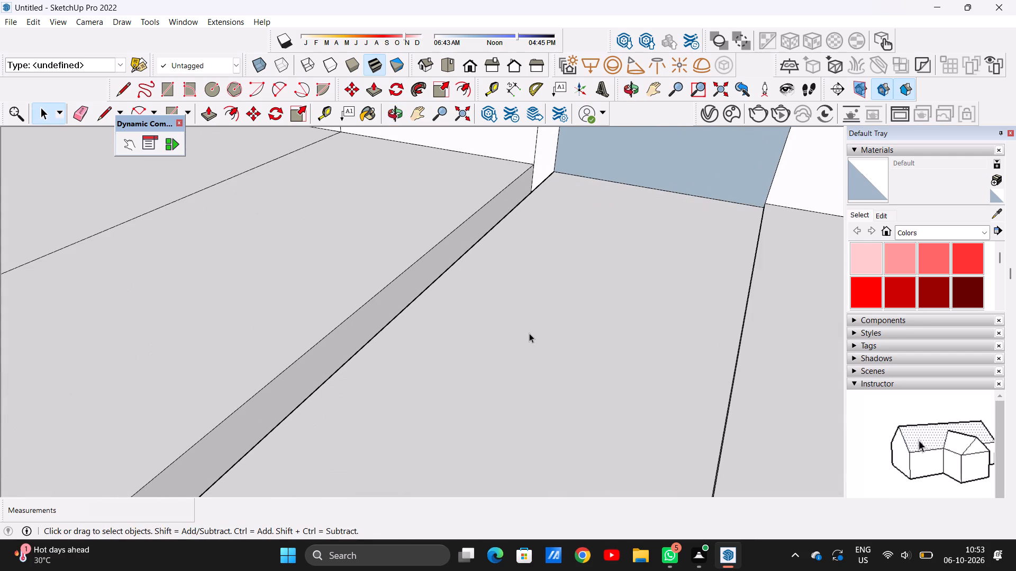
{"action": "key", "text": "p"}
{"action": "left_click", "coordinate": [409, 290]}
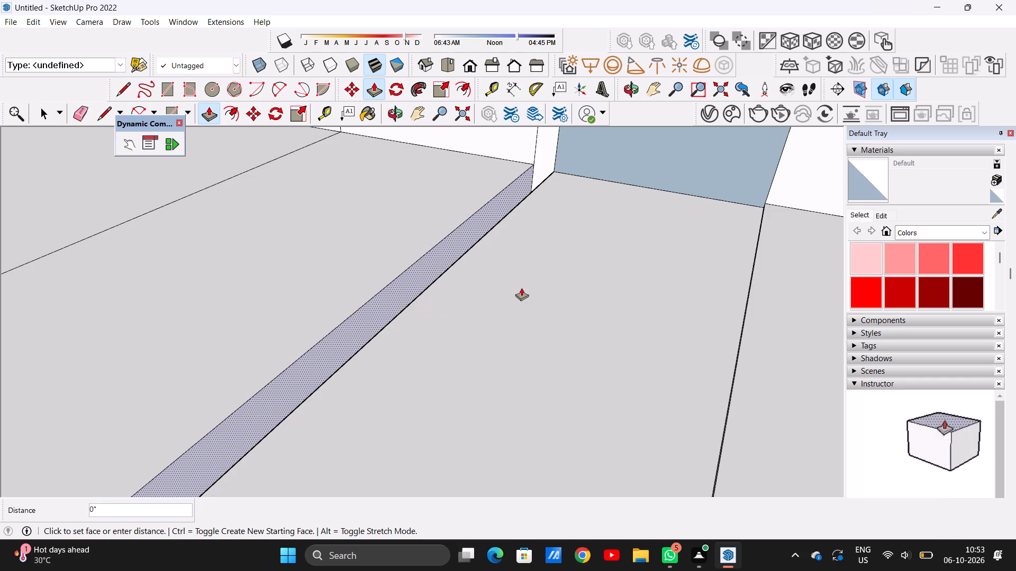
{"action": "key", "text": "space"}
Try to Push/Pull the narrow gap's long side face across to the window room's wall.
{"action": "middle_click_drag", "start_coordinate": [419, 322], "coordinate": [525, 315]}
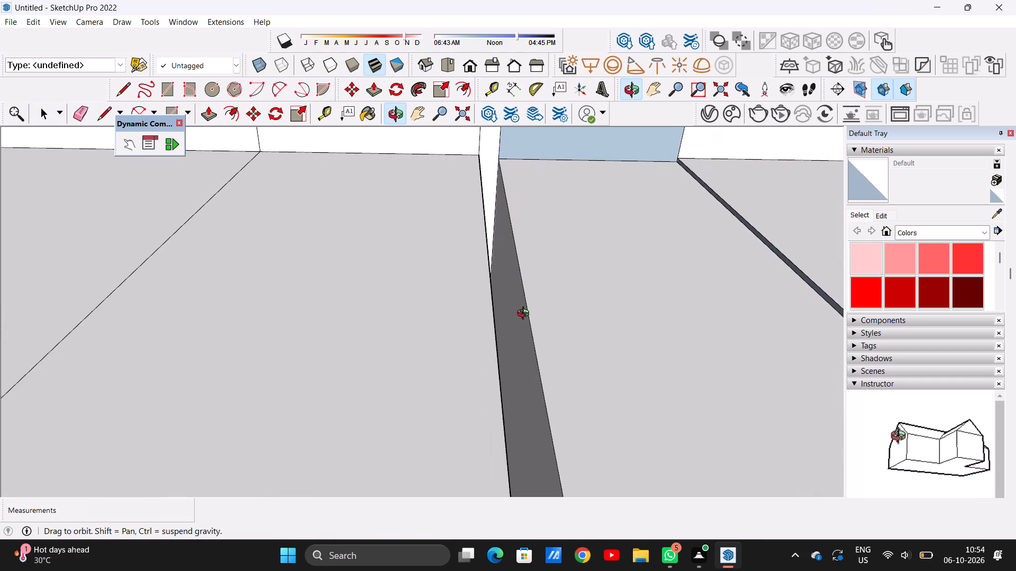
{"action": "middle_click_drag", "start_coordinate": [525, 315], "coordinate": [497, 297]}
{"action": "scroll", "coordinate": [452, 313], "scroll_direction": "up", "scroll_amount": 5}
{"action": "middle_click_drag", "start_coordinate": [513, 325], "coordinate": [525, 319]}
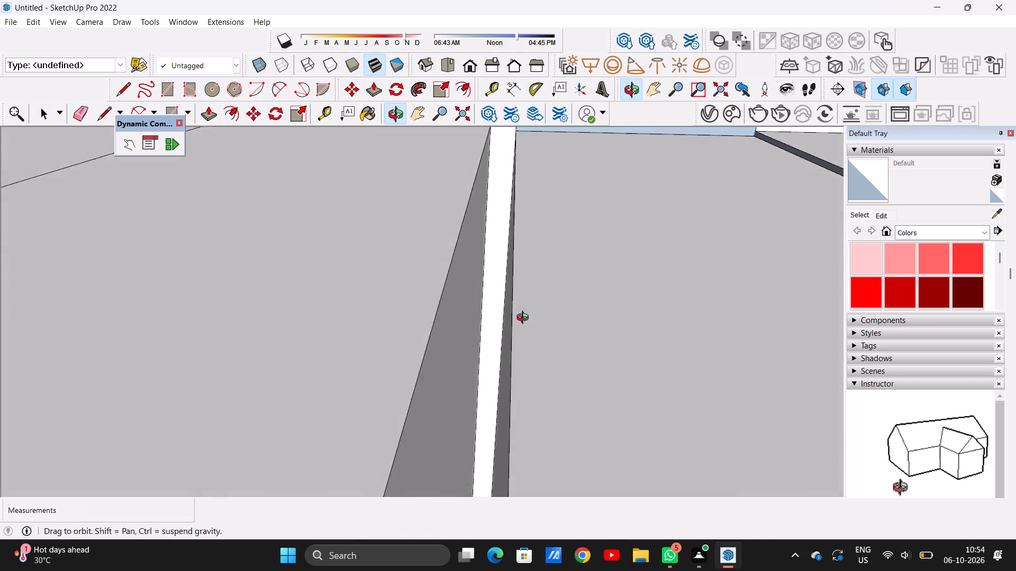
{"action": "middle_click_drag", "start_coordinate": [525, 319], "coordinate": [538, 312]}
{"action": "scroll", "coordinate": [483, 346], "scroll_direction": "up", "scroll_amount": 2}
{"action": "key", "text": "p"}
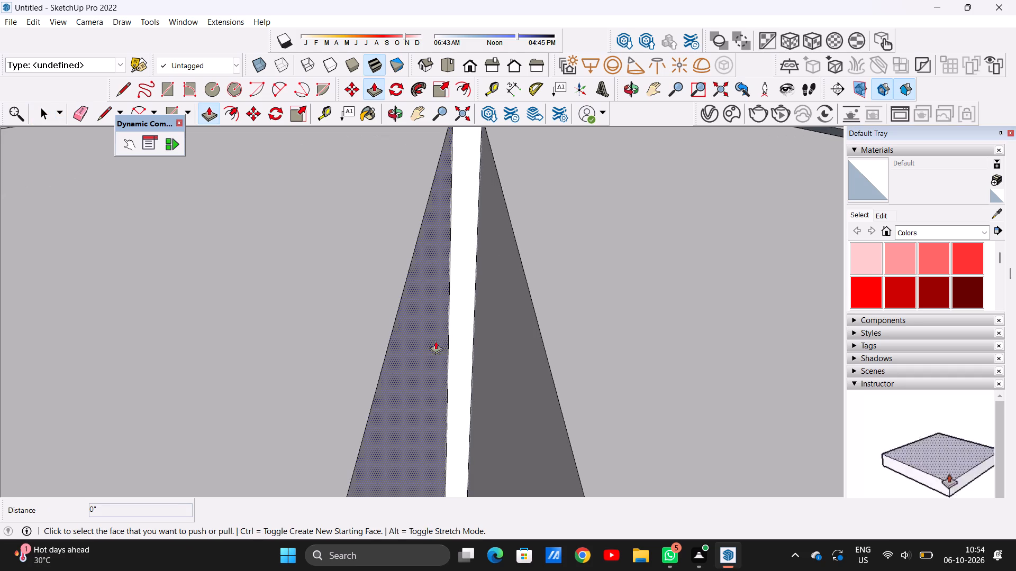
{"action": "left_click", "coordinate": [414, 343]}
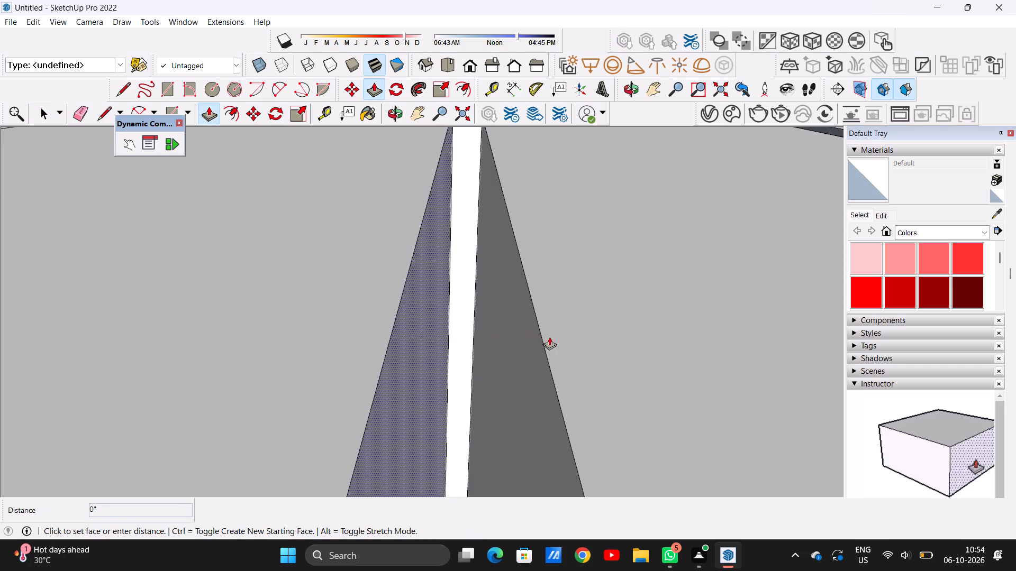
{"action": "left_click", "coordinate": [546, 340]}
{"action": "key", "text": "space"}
Push/Pull the small end face inside the narrow gap about 37' 10" along the gap to the opposite parapet wall.
{"action": "scroll", "coordinate": [474, 348], "scroll_direction": "down", "scroll_amount": 8}
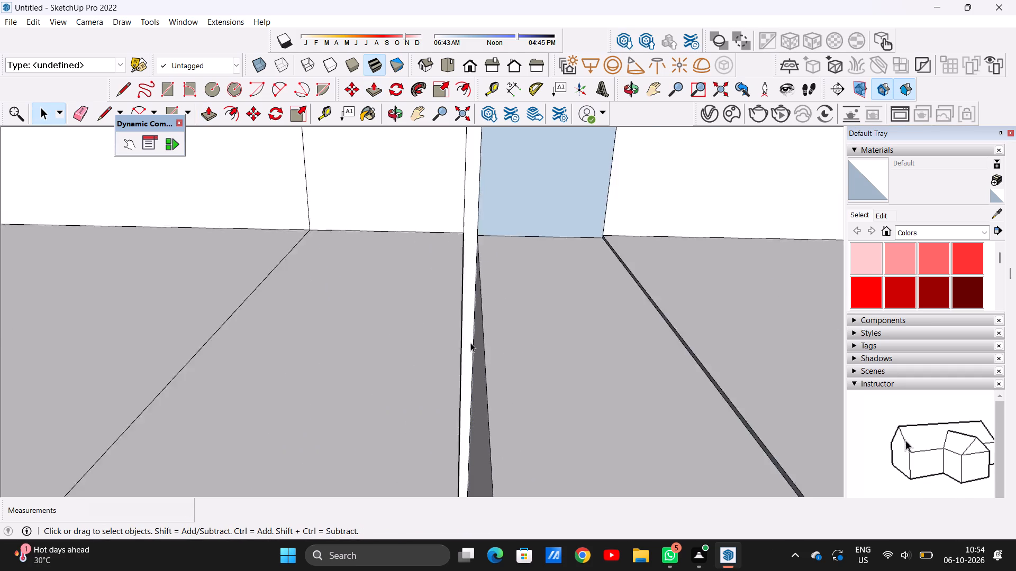
{"action": "scroll", "coordinate": [470, 343], "scroll_direction": "down", "scroll_amount": 18}
{"action": "scroll", "coordinate": [464, 335], "scroll_direction": "up", "scroll_amount": 1}
{"action": "scroll", "coordinate": [464, 335], "scroll_direction": "down", "scroll_amount": 12}
{"action": "middle_click_drag", "start_coordinate": [494, 331], "coordinate": [364, 398]}
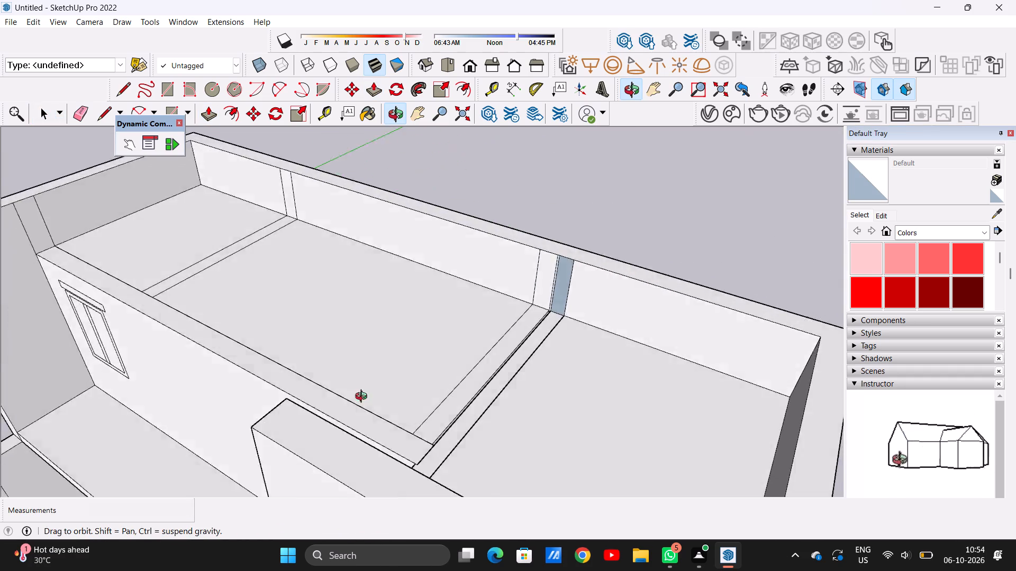
{"action": "middle_click_drag", "start_coordinate": [364, 398], "coordinate": [352, 439]}
{"action": "scroll", "coordinate": [436, 438], "scroll_direction": "up", "scroll_amount": 12}
{"action": "middle_click_drag", "start_coordinate": [434, 435], "coordinate": [395, 436]}
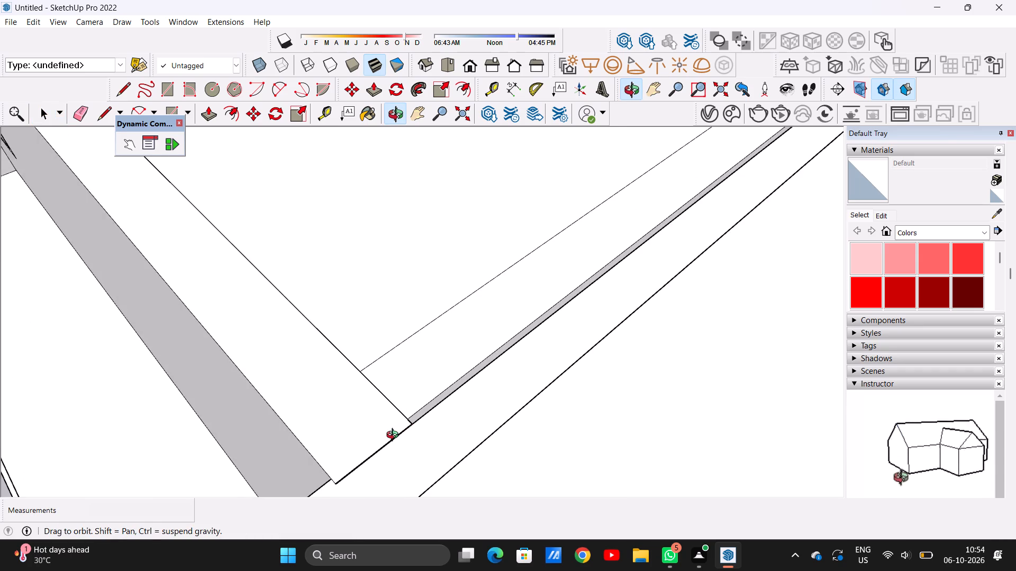
{"action": "middle_click_drag", "start_coordinate": [395, 436], "coordinate": [380, 438]}
{"action": "scroll", "coordinate": [374, 449], "scroll_direction": "up", "scroll_amount": 6}
{"action": "scroll", "coordinate": [382, 425], "scroll_direction": "down", "scroll_amount": 6}
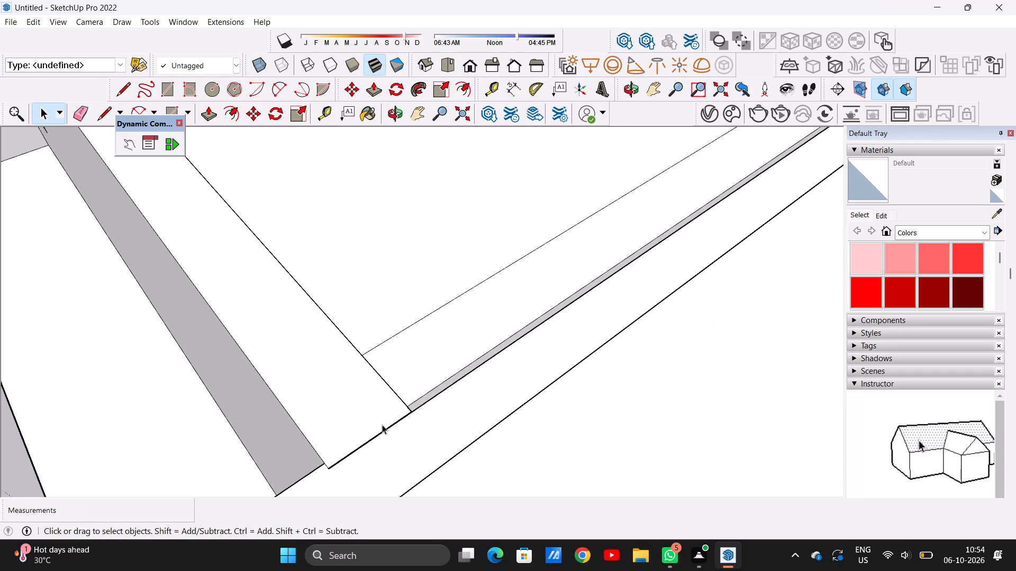
{"action": "scroll", "coordinate": [382, 425], "scroll_direction": "down", "scroll_amount": 3}
{"action": "middle_click_drag", "start_coordinate": [433, 403], "coordinate": [258, 431]}
{"action": "scroll", "coordinate": [365, 394], "scroll_direction": "up", "scroll_amount": 9}
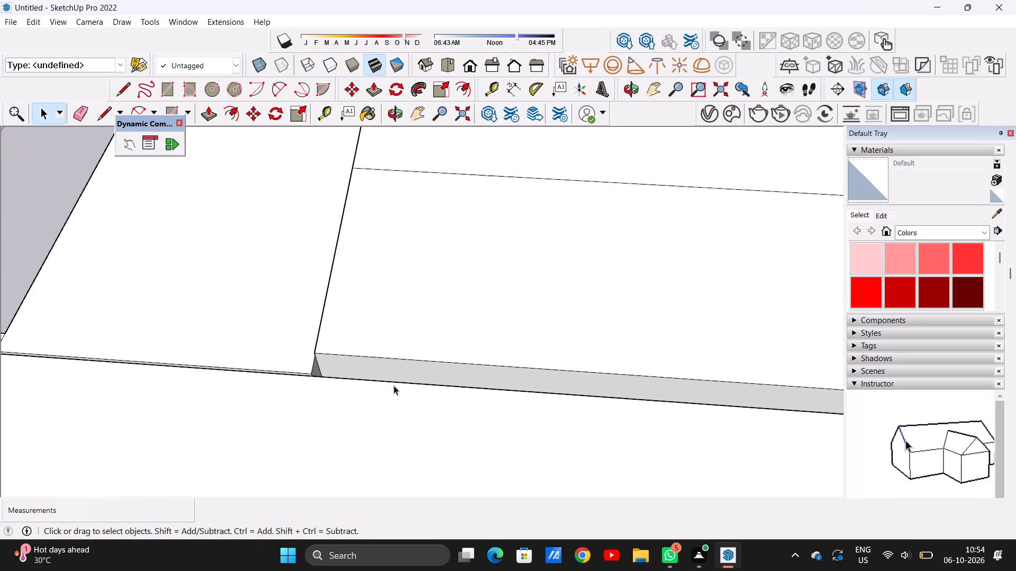
{"action": "scroll", "coordinate": [394, 385], "scroll_direction": "up", "scroll_amount": 7}
{"action": "middle_click_drag", "start_coordinate": [383, 366], "coordinate": [341, 430]}
{"action": "scroll", "coordinate": [314, 340], "scroll_direction": "up", "scroll_amount": 7}
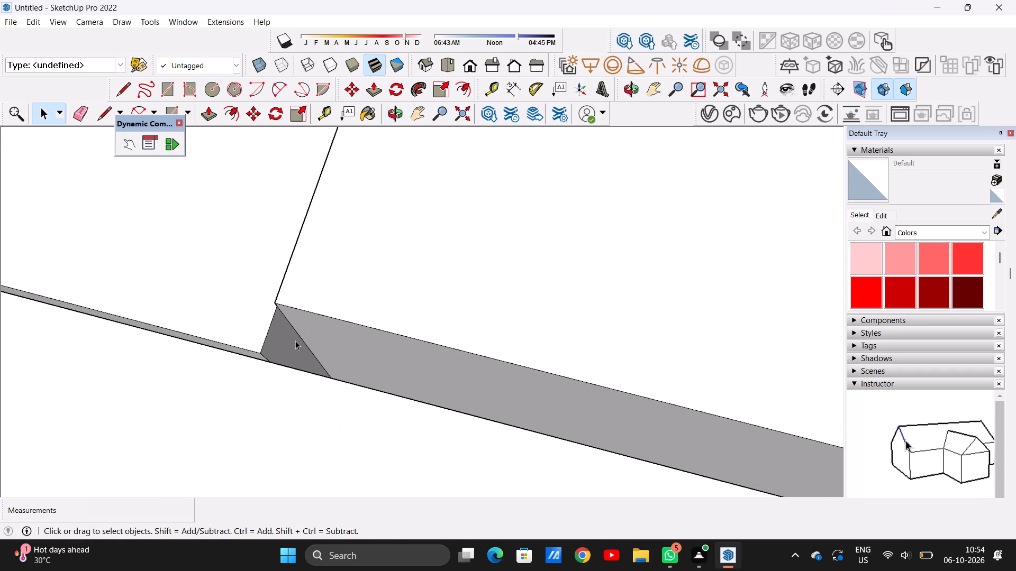
{"action": "key", "text": "p"}
{"action": "left_click", "coordinate": [276, 334]}
{"action": "scroll", "coordinate": [409, 347], "scroll_direction": "down", "scroll_amount": 9}
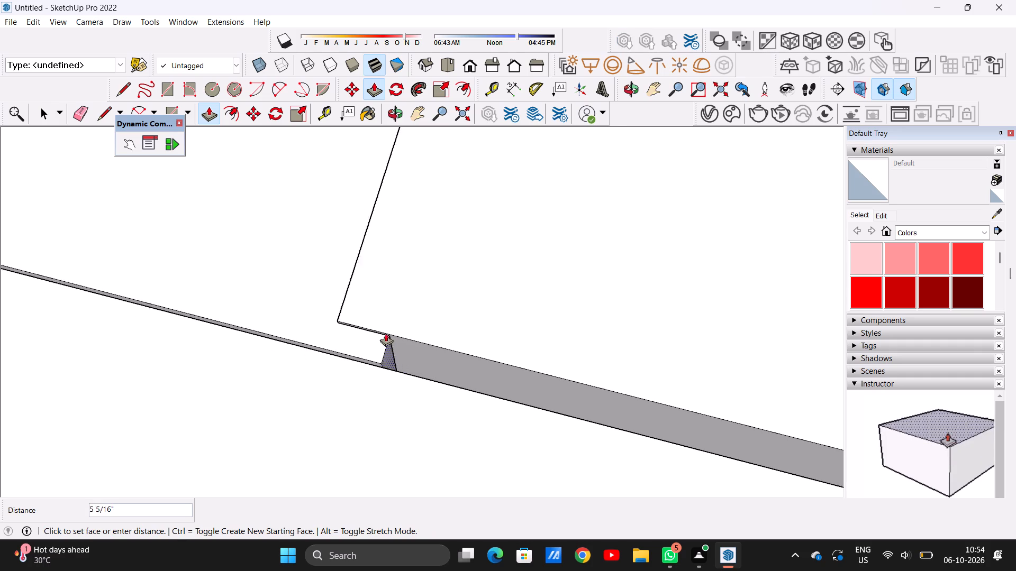
{"action": "scroll", "coordinate": [386, 333], "scroll_direction": "down", "scroll_amount": 5}
{"action": "scroll", "coordinate": [532, 357], "scroll_direction": "down", "scroll_amount": 15}
{"action": "scroll", "coordinate": [707, 393], "scroll_direction": "down", "scroll_amount": 8}
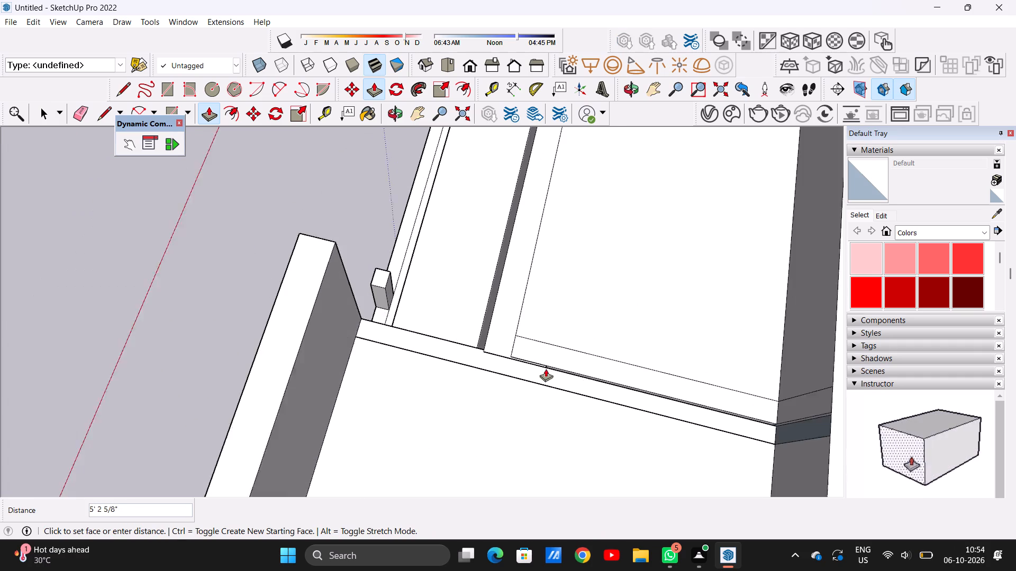
{"action": "scroll", "coordinate": [546, 369], "scroll_direction": "down", "scroll_amount": 1}
{"action": "scroll", "coordinate": [757, 408], "scroll_direction": "up", "scroll_amount": 19}
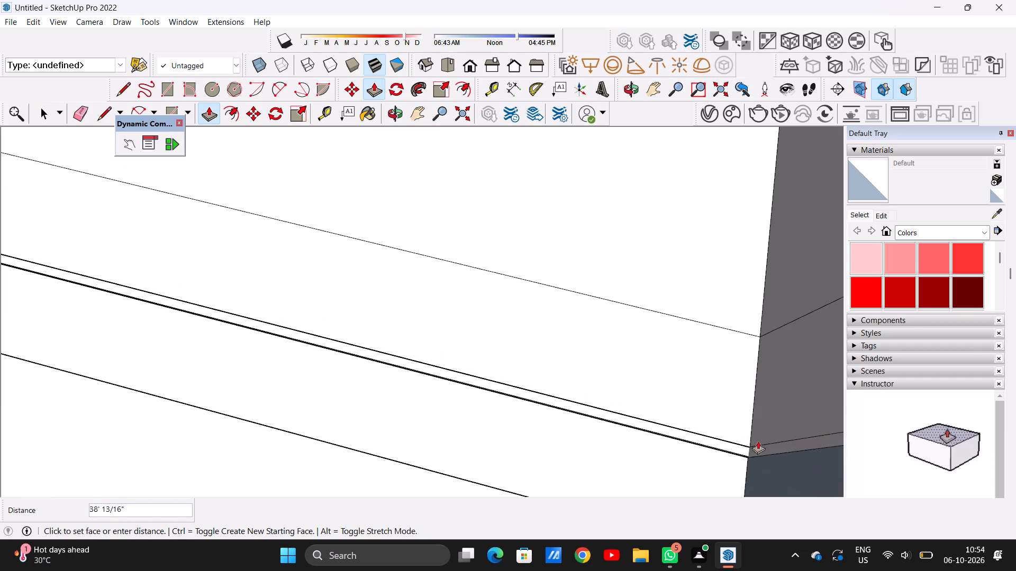
{"action": "left_click", "coordinate": [749, 446]}
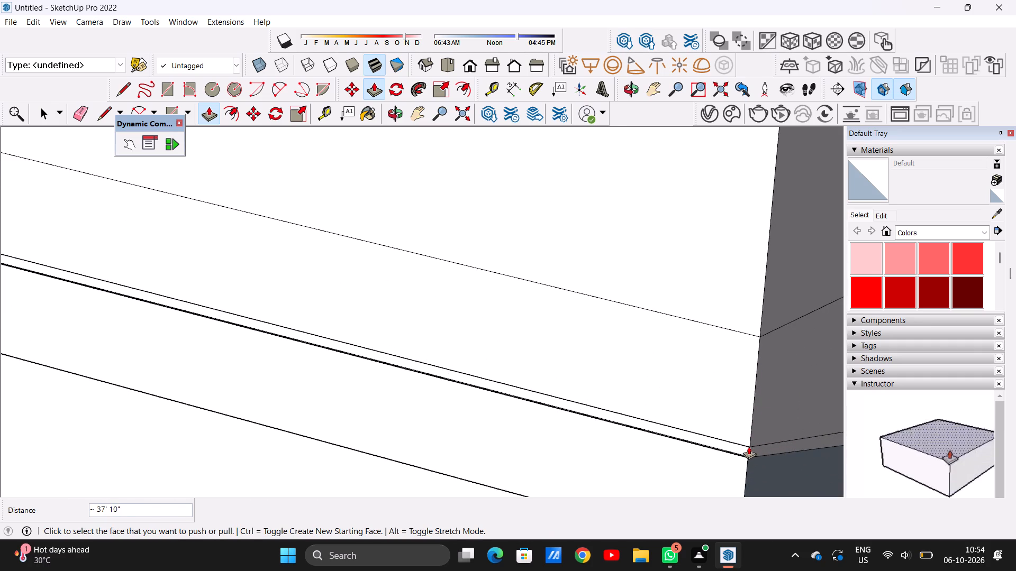
{"action": "key", "text": "space"}
Examine the narrow gap beside the window room's wall and its end at the far parapet from several angles.
{"action": "scroll", "coordinate": [577, 420], "scroll_direction": "up", "scroll_amount": 19}
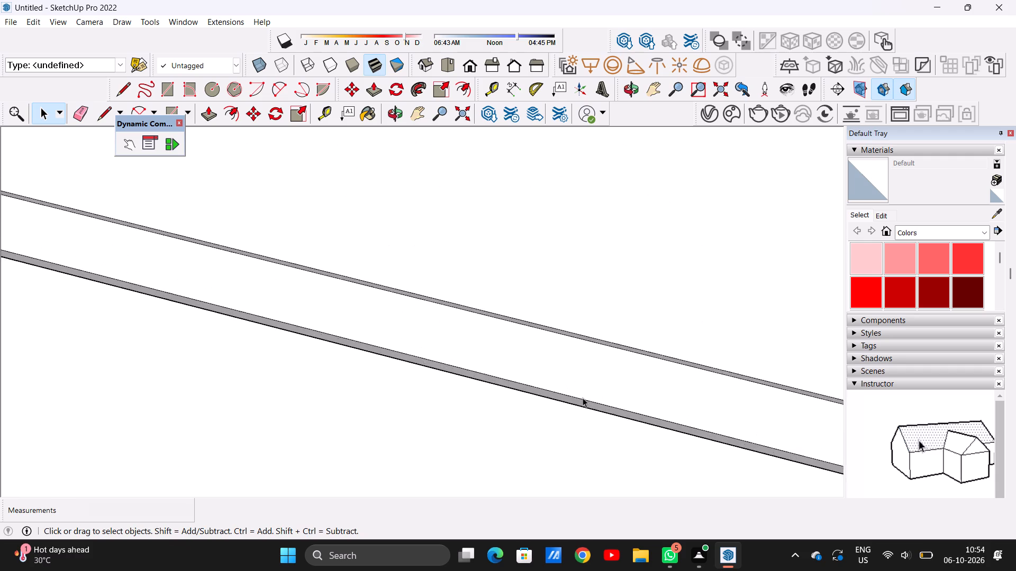
{"action": "scroll", "coordinate": [583, 398], "scroll_direction": "up", "scroll_amount": 11}
{"action": "scroll", "coordinate": [580, 401], "scroll_direction": "down", "scroll_amount": 20}
{"action": "scroll", "coordinate": [580, 401], "scroll_direction": "down", "scroll_amount": 16}
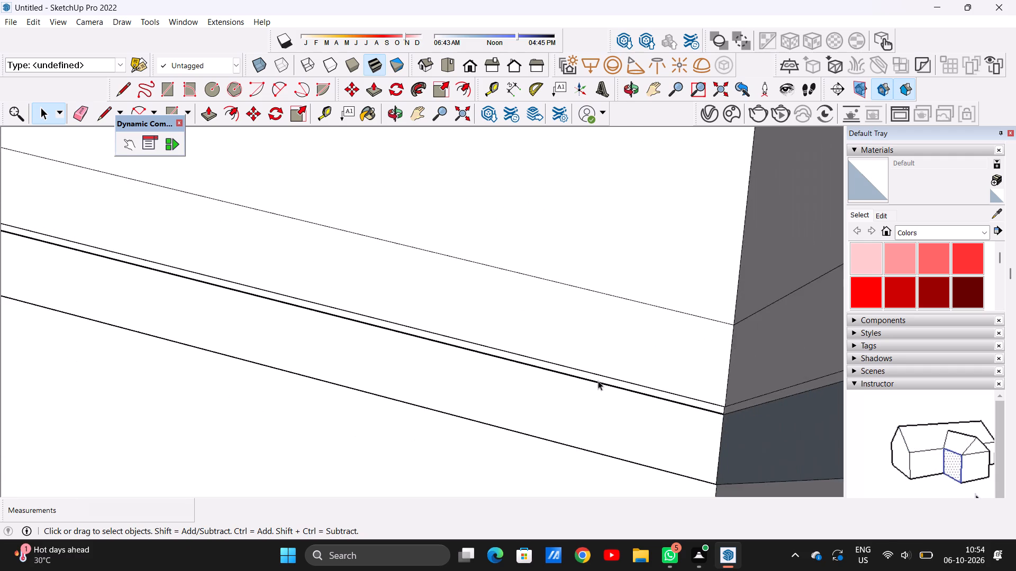
{"action": "scroll", "coordinate": [598, 381], "scroll_direction": "down", "scroll_amount": 19}
{"action": "middle_click_drag", "start_coordinate": [548, 418], "coordinate": [602, 311]}
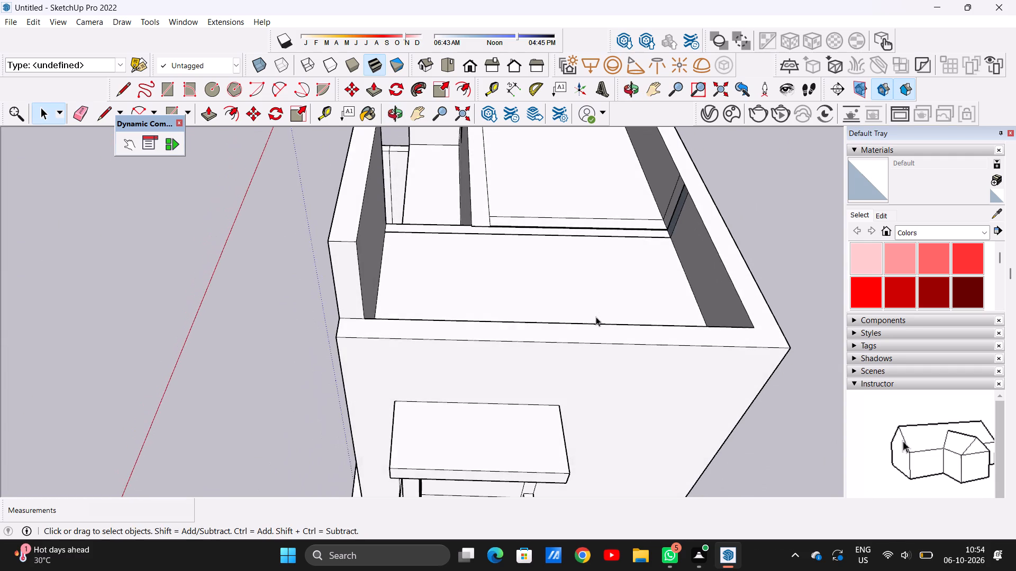
{"action": "scroll", "coordinate": [596, 344], "scroll_direction": "down", "scroll_amount": 12}
{"action": "scroll", "coordinate": [646, 284], "scroll_direction": "up", "scroll_amount": 12}
{"action": "middle_click_drag", "start_coordinate": [623, 292], "coordinate": [665, 272]}
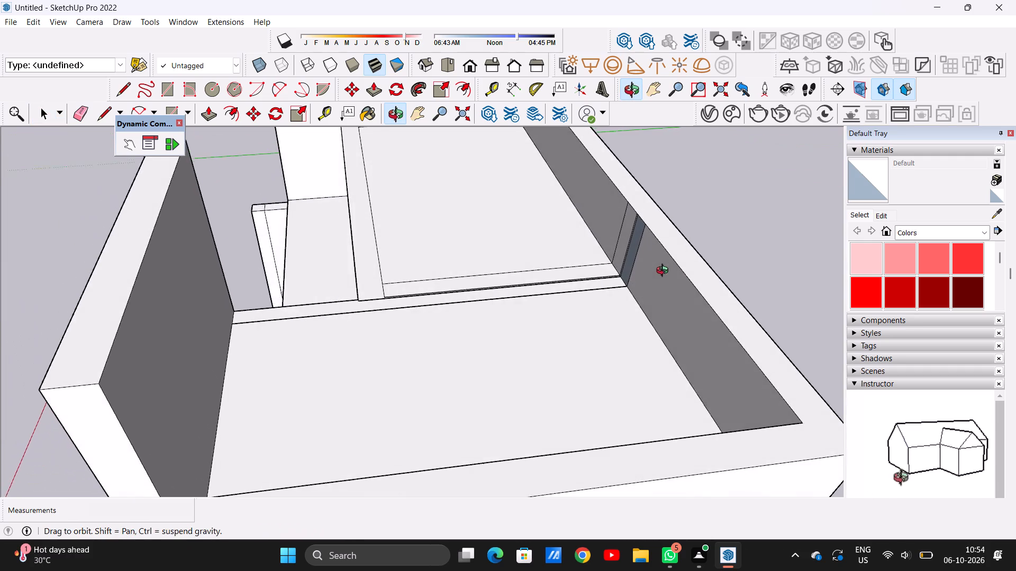
{"action": "middle_click_drag", "start_coordinate": [665, 272], "coordinate": [666, 268]}
{"action": "scroll", "coordinate": [641, 246], "scroll_direction": "up", "scroll_amount": 20}
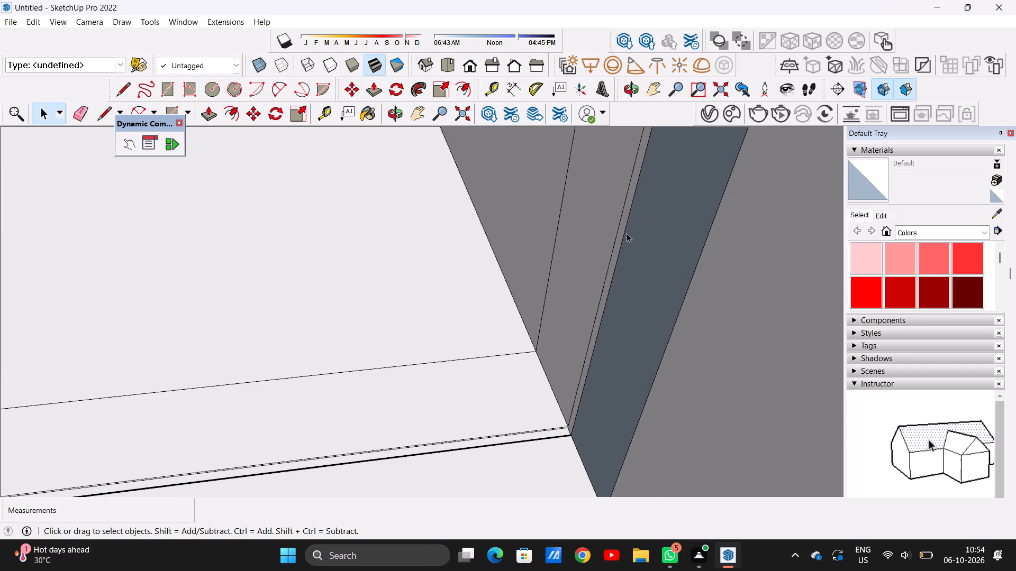
{"action": "middle_click_drag", "start_coordinate": [618, 254], "coordinate": [709, 442]}
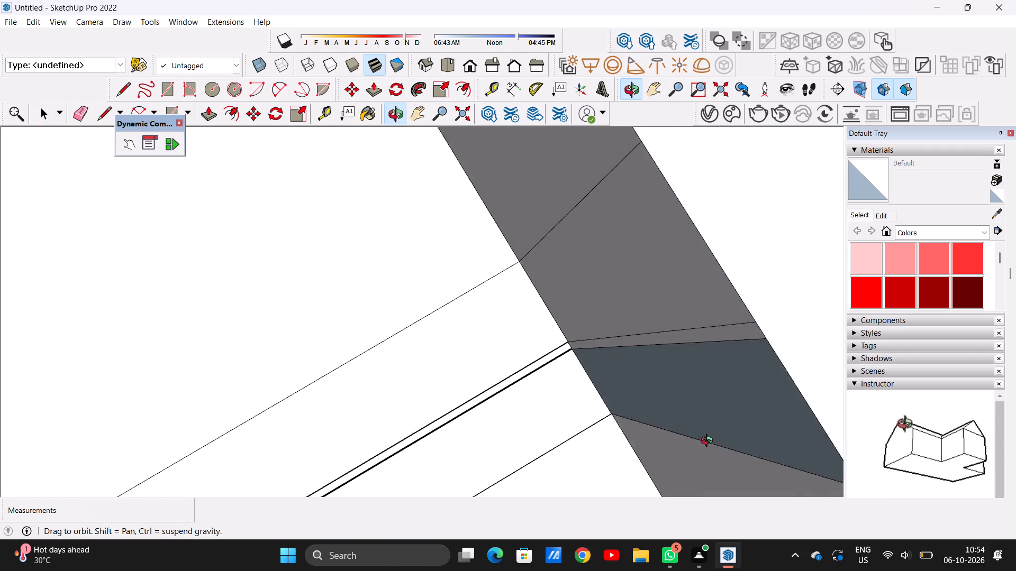
{"action": "middle_click_drag", "start_coordinate": [709, 442], "coordinate": [619, 275]}
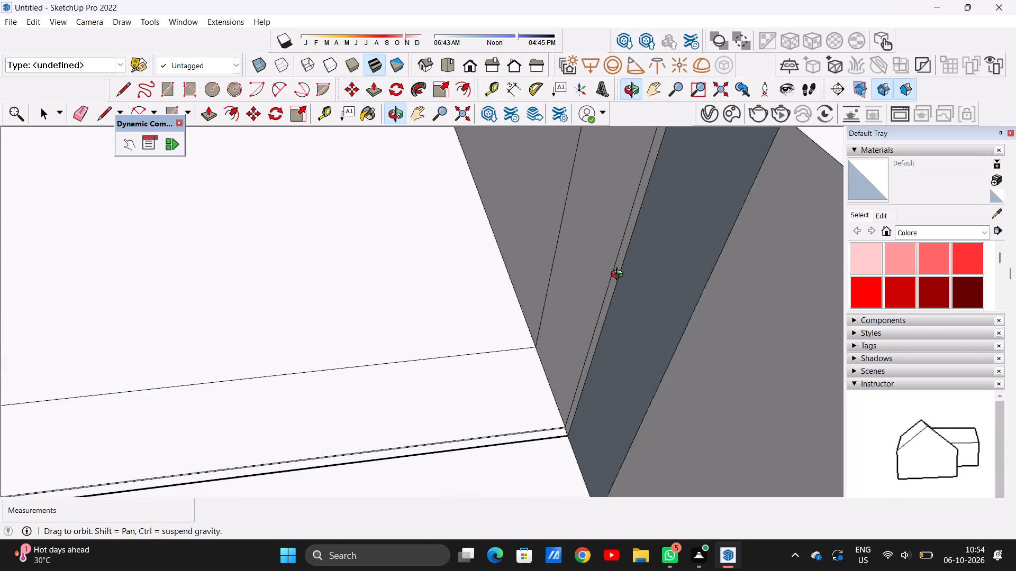
{"action": "middle_click_drag", "start_coordinate": [619, 275], "coordinate": [621, 274]}
Draw two vertical lines about 16' 4 1/2" long from the window canopy's back corners up to the parapet's outer top edge.
{"action": "scroll", "coordinate": [603, 323], "scroll_direction": "down", "scroll_amount": 20}
{"action": "scroll", "coordinate": [603, 323], "scroll_direction": "down", "scroll_amount": 14}
{"action": "middle_click_drag", "start_coordinate": [600, 371], "coordinate": [560, 261]}
{"action": "scroll", "coordinate": [546, 342], "scroll_direction": "up", "scroll_amount": 3}
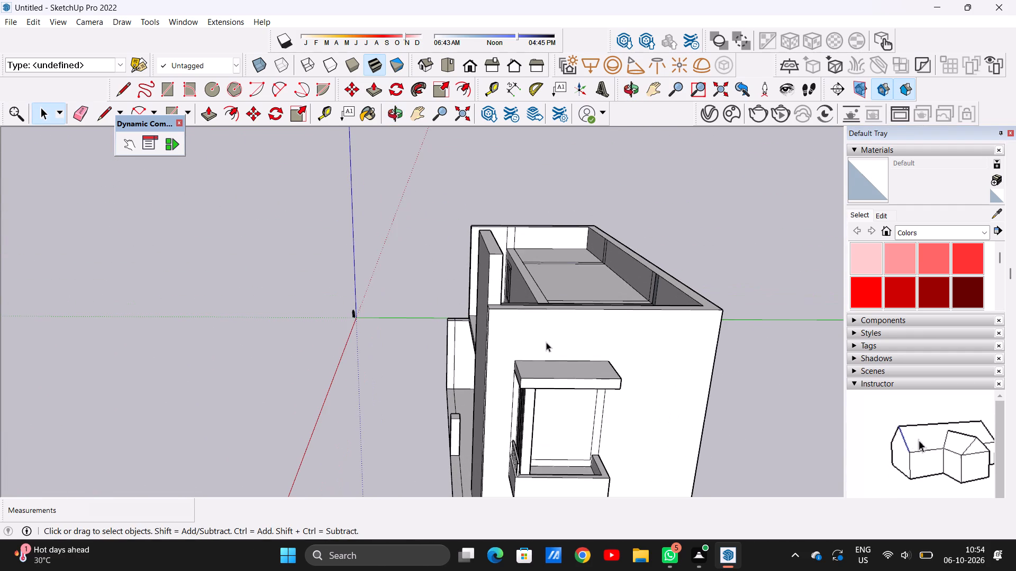
{"action": "scroll", "coordinate": [579, 319], "scroll_direction": "up", "scroll_amount": 2}
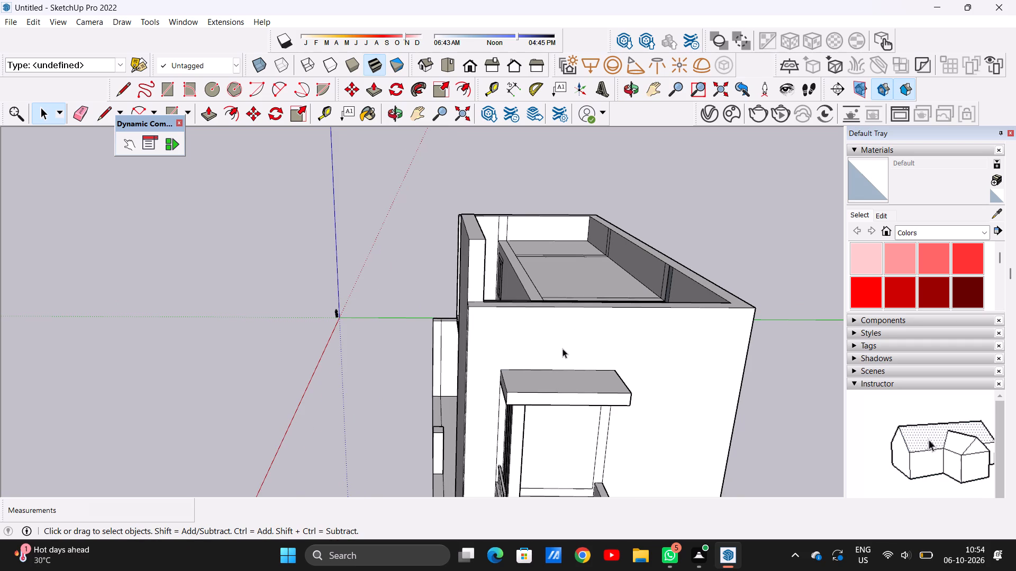
{"action": "scroll", "coordinate": [568, 344], "scroll_direction": "down", "scroll_amount": 11}
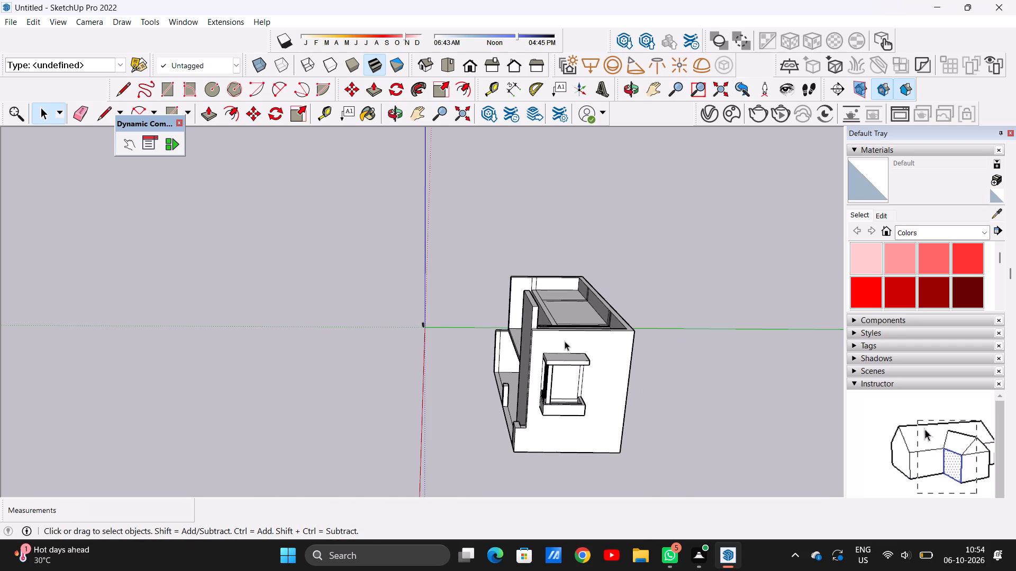
{"action": "scroll", "coordinate": [564, 339], "scroll_direction": "down", "scroll_amount": 1}
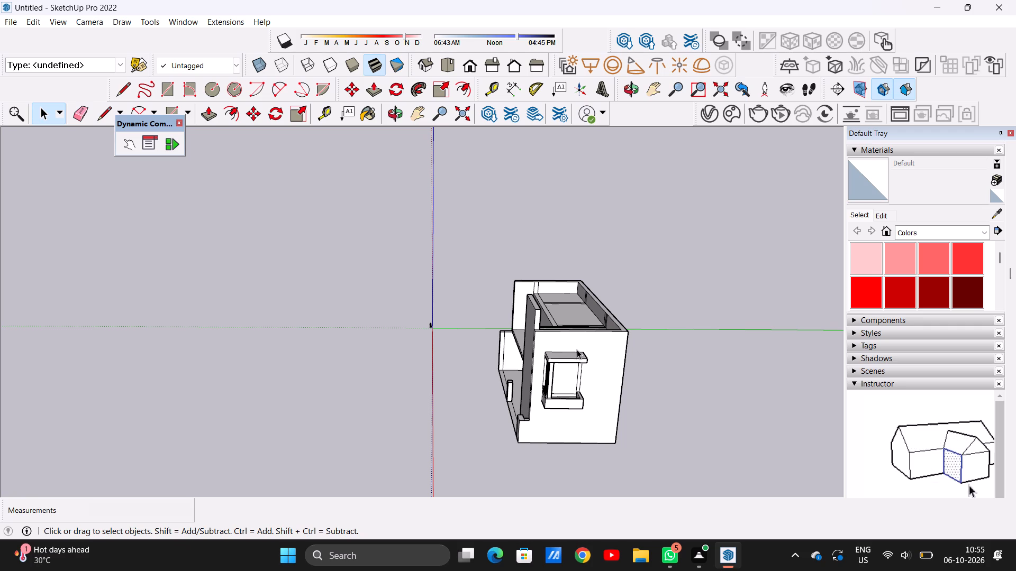
{"action": "scroll", "coordinate": [610, 367], "scroll_direction": "up", "scroll_amount": 3}
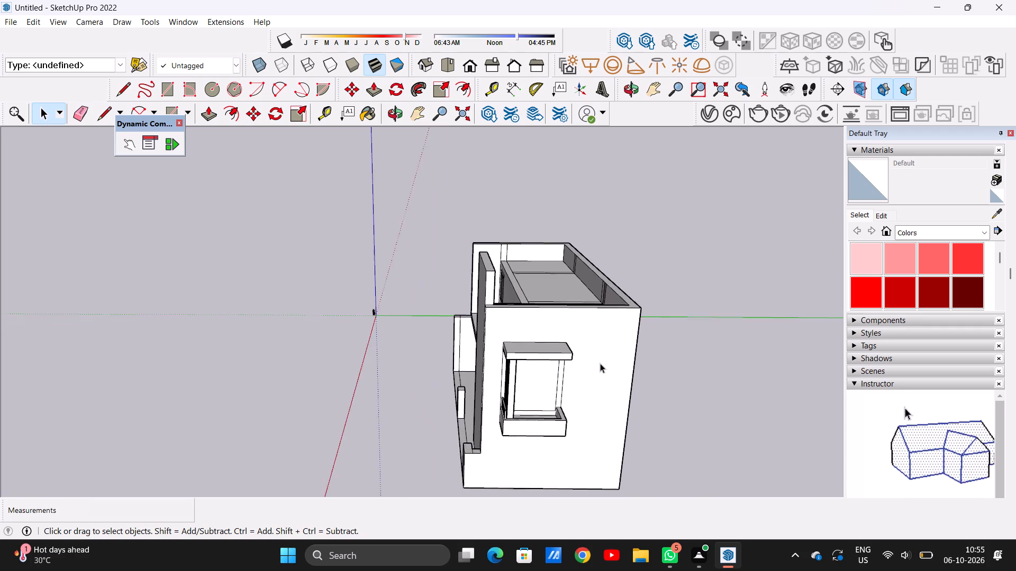
{"action": "scroll", "coordinate": [600, 363], "scroll_direction": "up", "scroll_amount": 8}
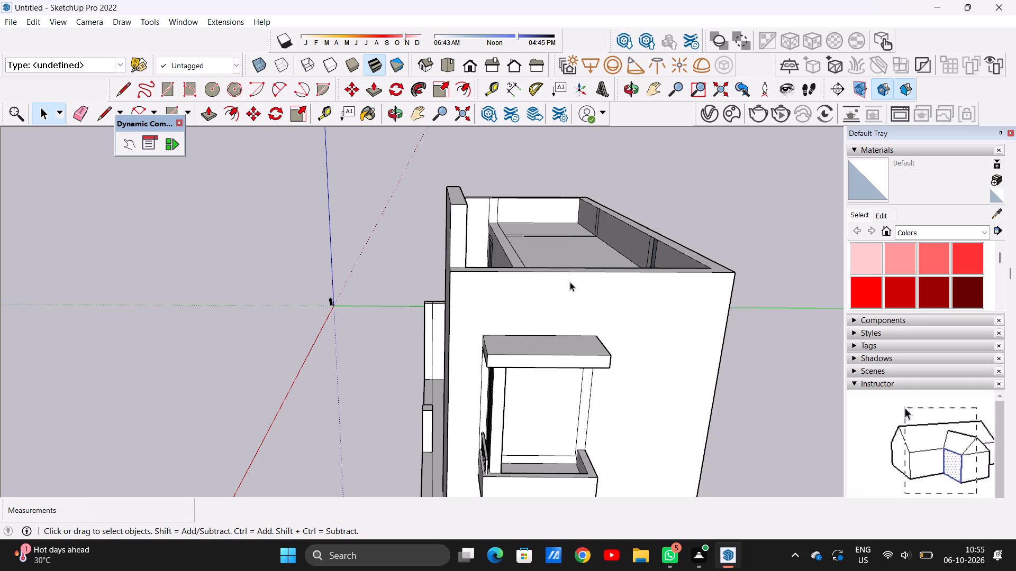
{"action": "scroll", "coordinate": [582, 307], "scroll_direction": "up", "scroll_amount": 5}
{"action": "scroll", "coordinate": [554, 311], "scroll_direction": "down", "scroll_amount": 5}
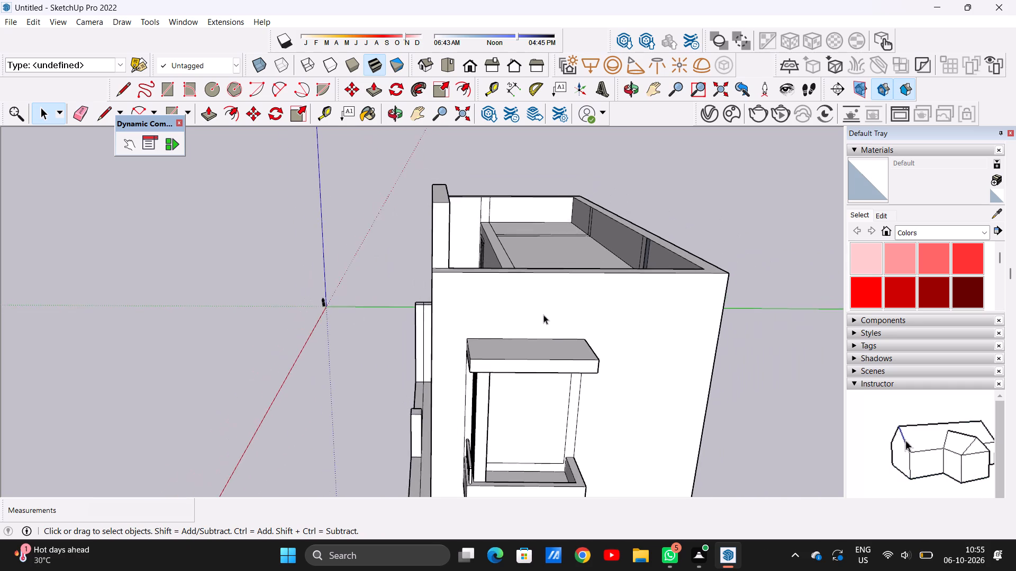
{"action": "scroll", "coordinate": [566, 317], "scroll_direction": "up", "scroll_amount": 4}
{"action": "key", "text": "r"}
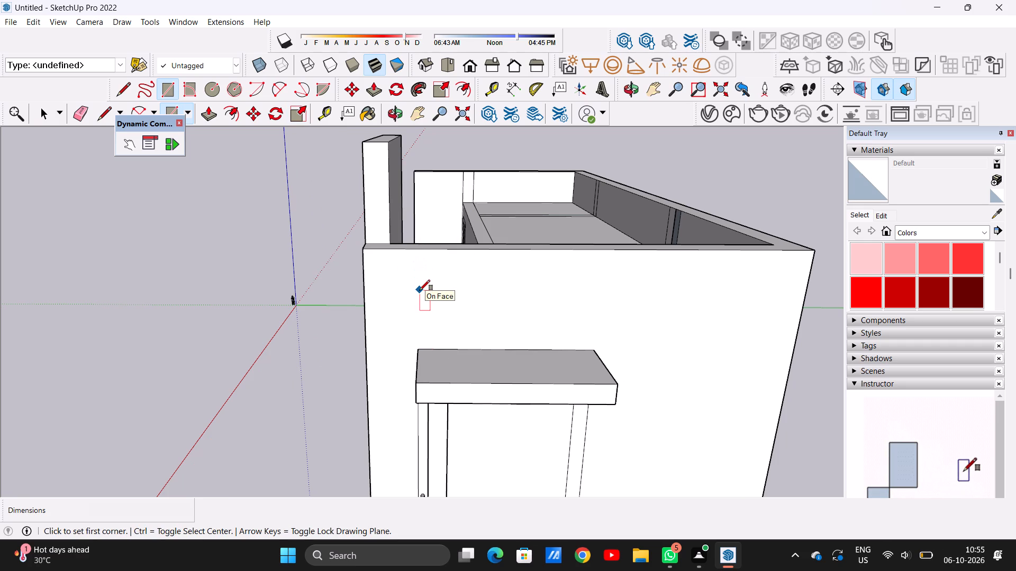
{"action": "key", "text": "space"}
{"action": "type", "text": "L"}
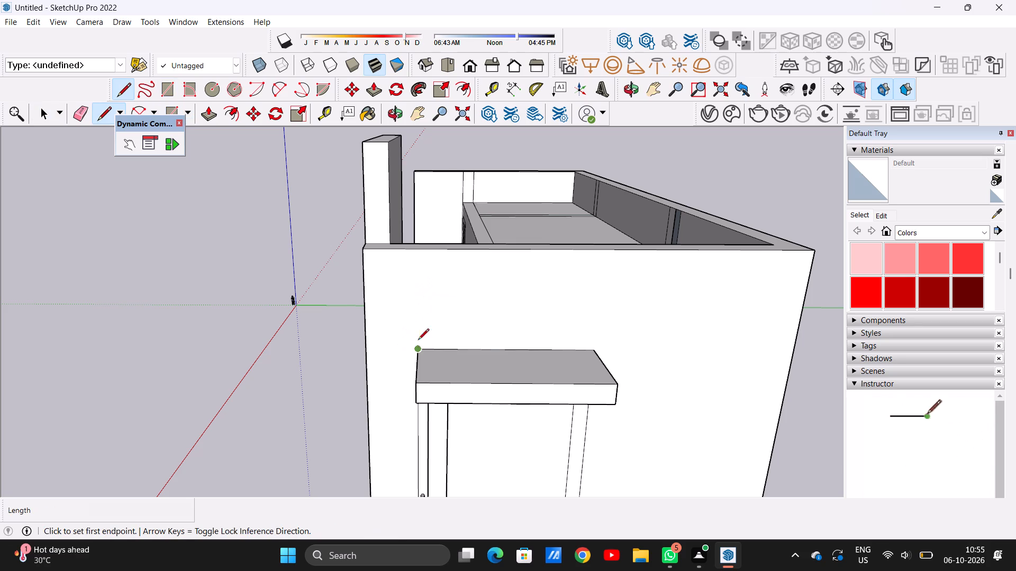
{"action": "left_click", "coordinate": [418, 345]}
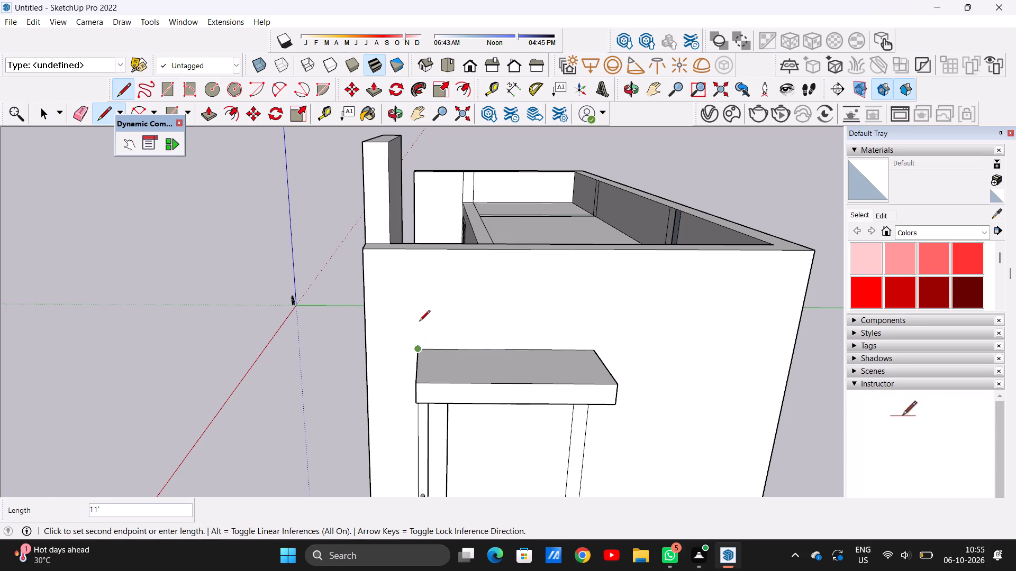
{"action": "left_click", "coordinate": [416, 252]}
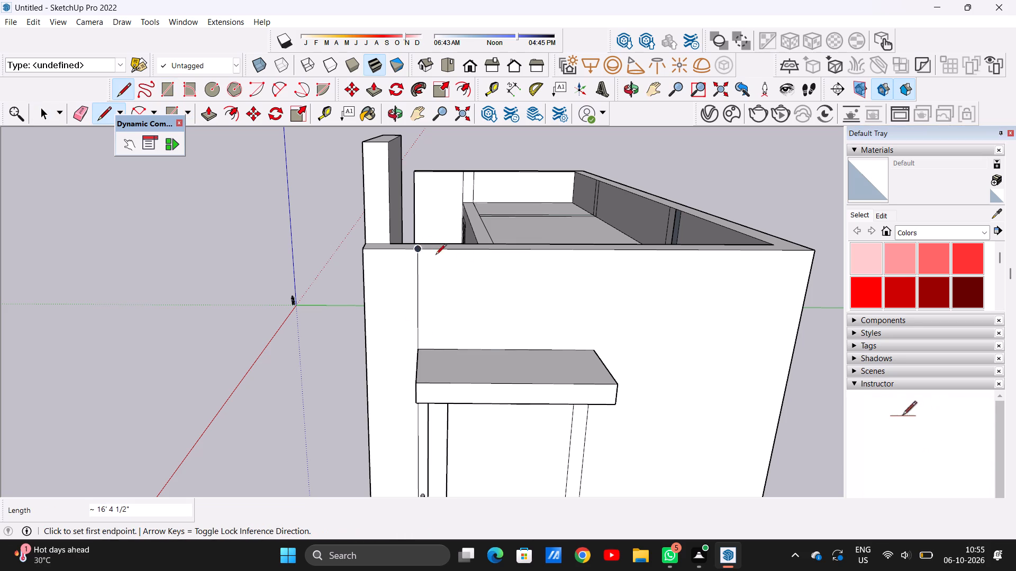
{"action": "left_click", "coordinate": [594, 349]}
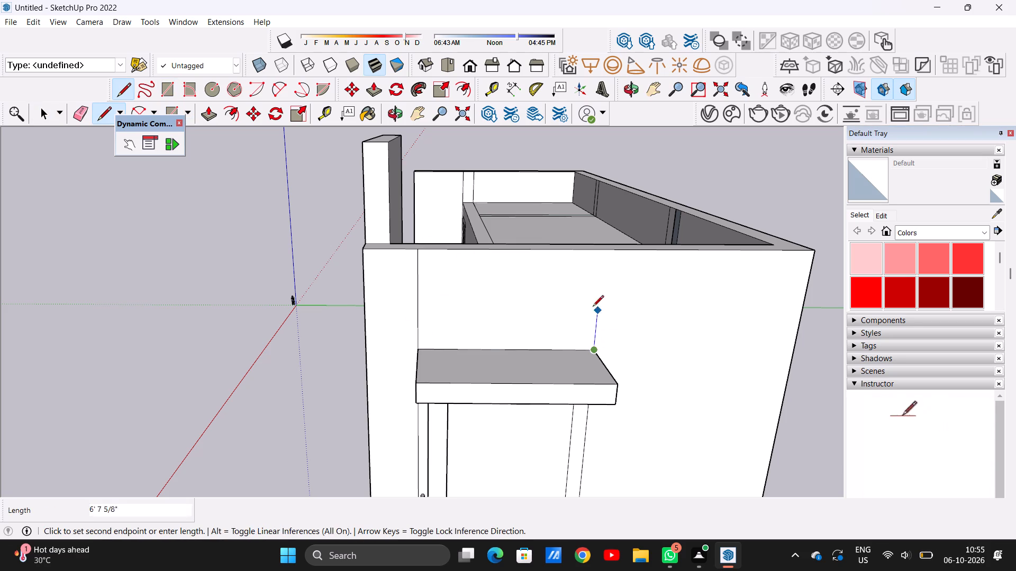
{"action": "left_click", "coordinate": [604, 254]}
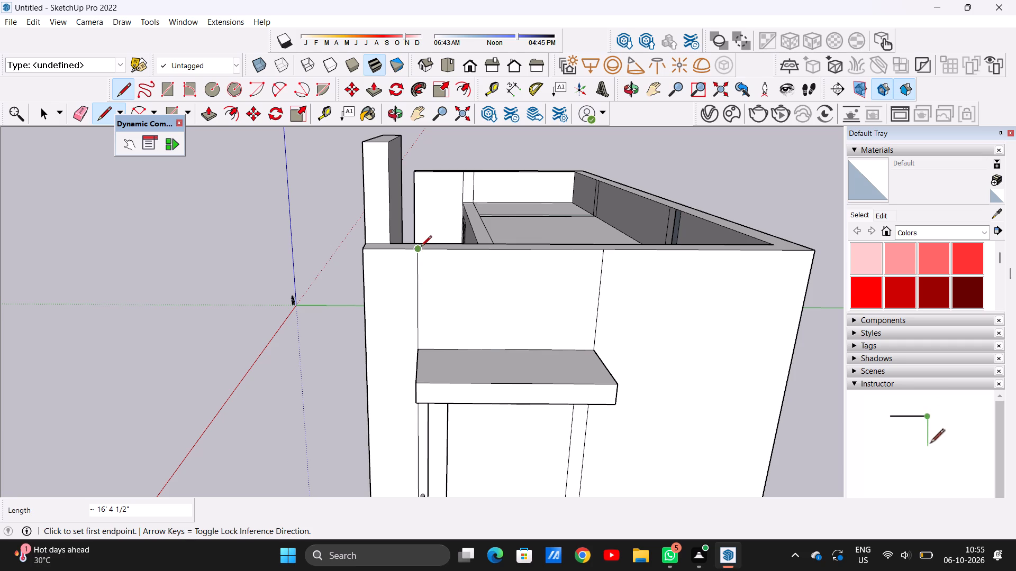
Draw two lines about 3' 11 11/16" long across the parapet's top face from the upper ends of the two vertical lines.
{"action": "middle_click_drag", "start_coordinate": [421, 247], "coordinate": [401, 347]}
{"action": "scroll", "coordinate": [406, 341], "scroll_direction": "up", "scroll_amount": 7}
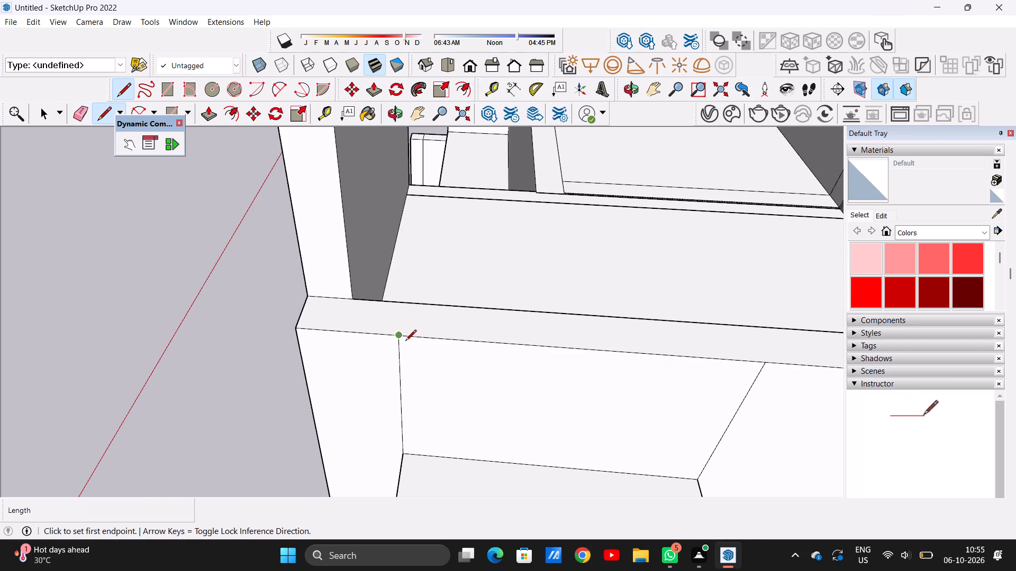
{"action": "left_click", "coordinate": [396, 338]}
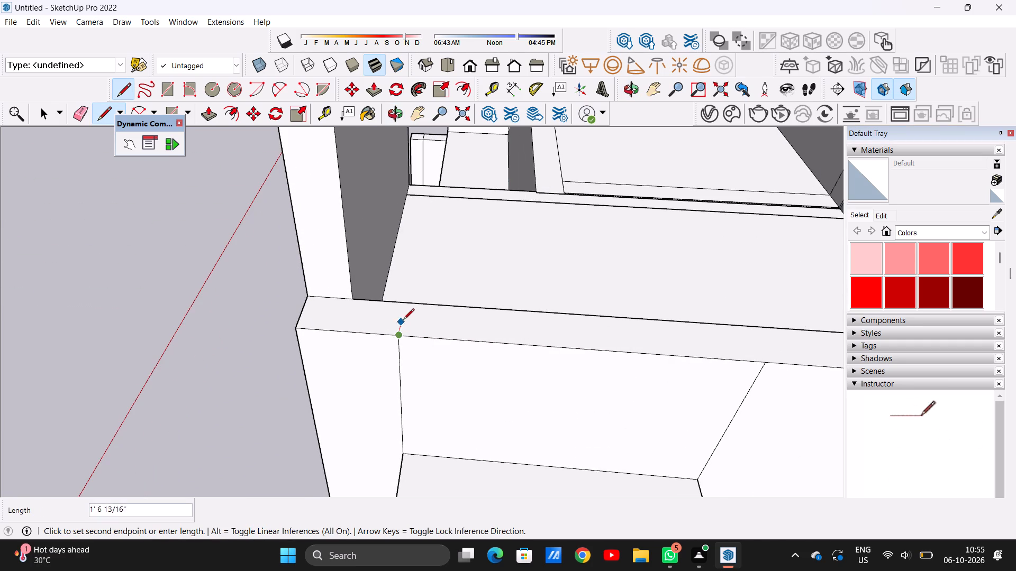
{"action": "left_click", "coordinate": [404, 301]}
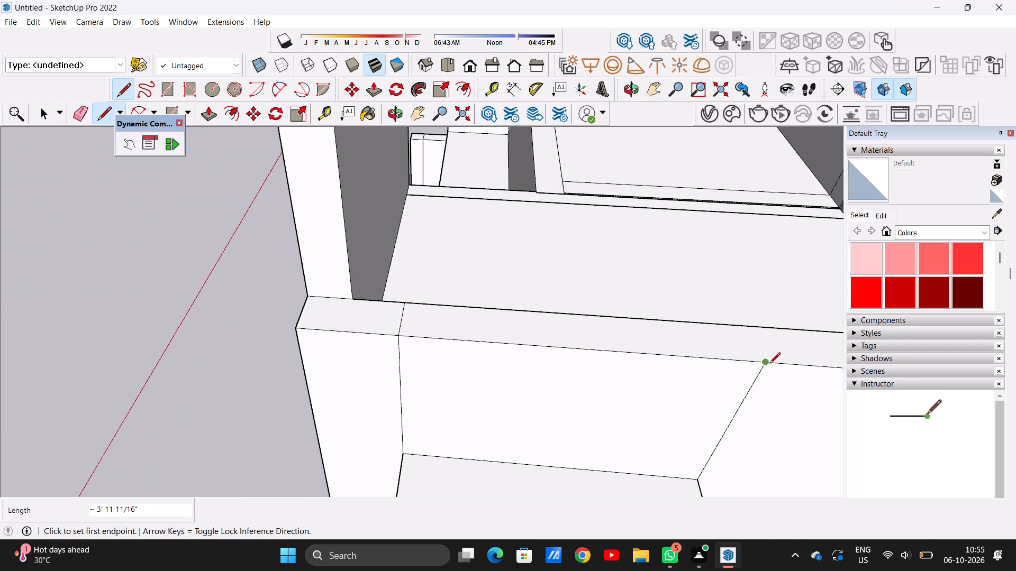
{"action": "left_click", "coordinate": [765, 364]}
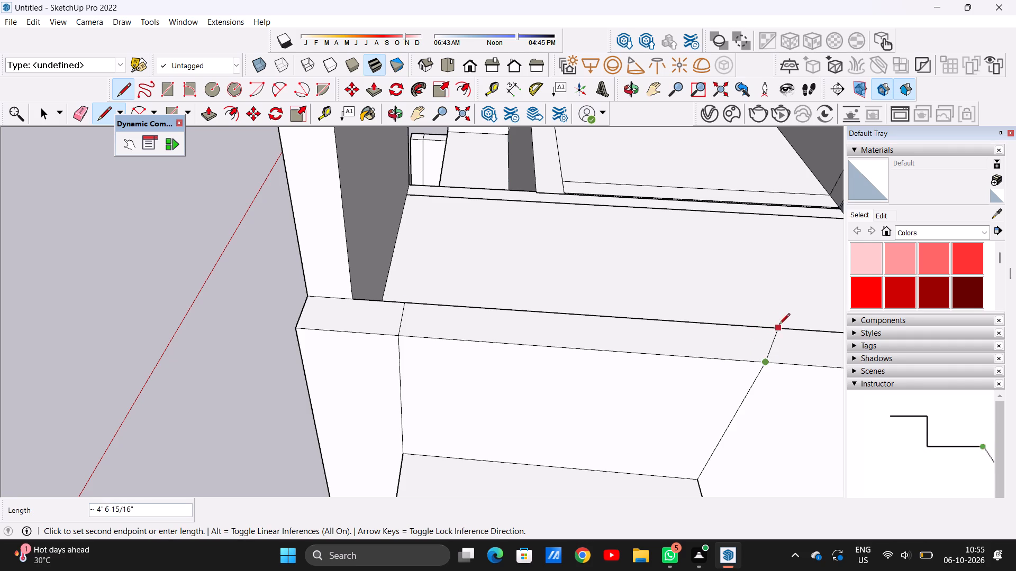
{"action": "scroll", "coordinate": [755, 328], "scroll_direction": "up", "scroll_amount": 5}
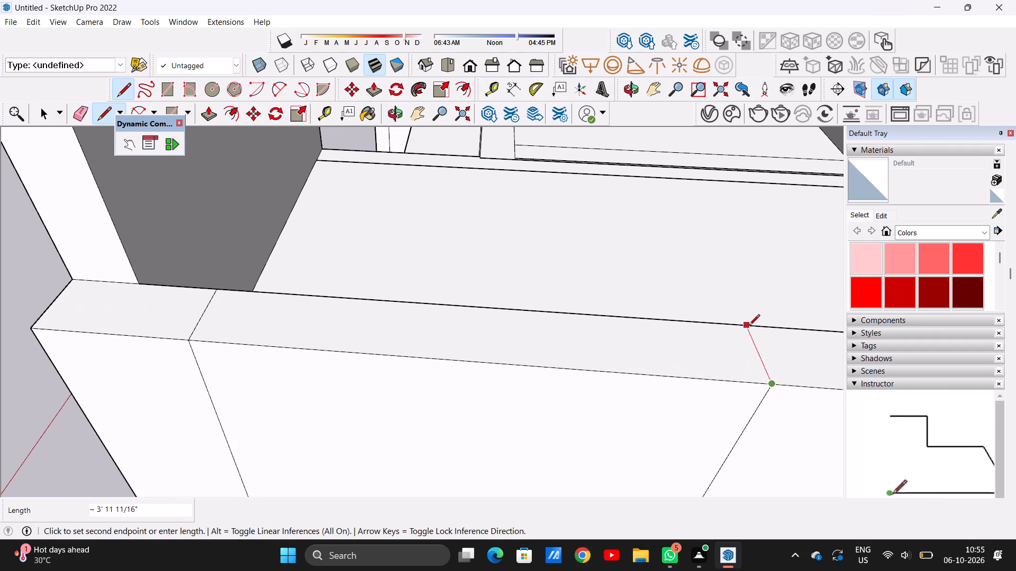
{"action": "left_click", "coordinate": [749, 326]}
{"action": "key", "text": "space"}
Examine the marked parapet section and the window canopy below it from above, in top view and from the side.
{"action": "scroll", "coordinate": [733, 359], "scroll_direction": "down", "scroll_amount": 12}
{"action": "scroll", "coordinate": [679, 317], "scroll_direction": "up", "scroll_amount": 1}
{"action": "middle_click_drag", "start_coordinate": [678, 317], "coordinate": [671, 357]}
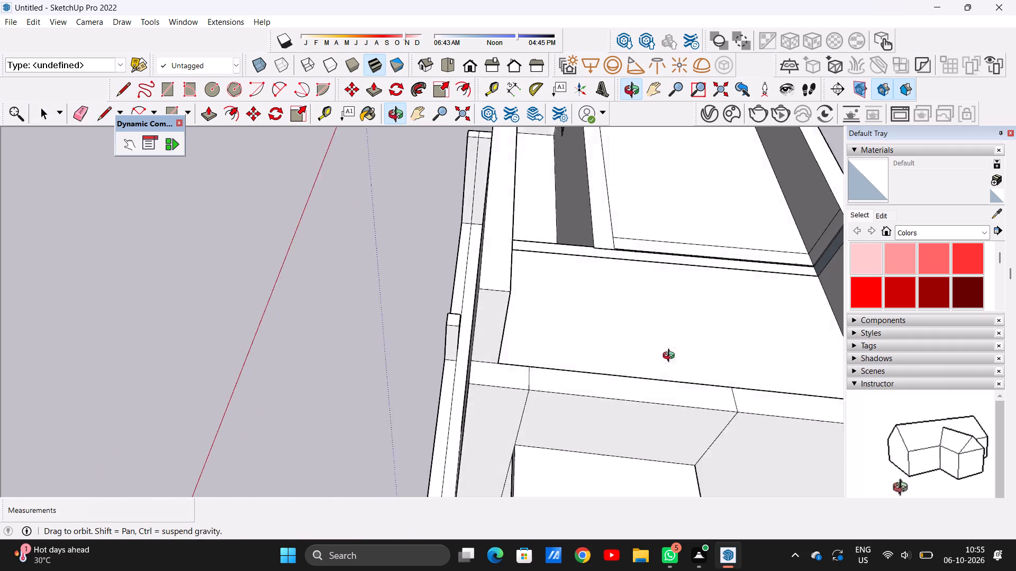
{"action": "middle_click_drag", "start_coordinate": [671, 357], "coordinate": [669, 402]}
{"action": "scroll", "coordinate": [653, 325], "scroll_direction": "down", "scroll_amount": 10}
{"action": "scroll", "coordinate": [718, 380], "scroll_direction": "up", "scroll_amount": 14}
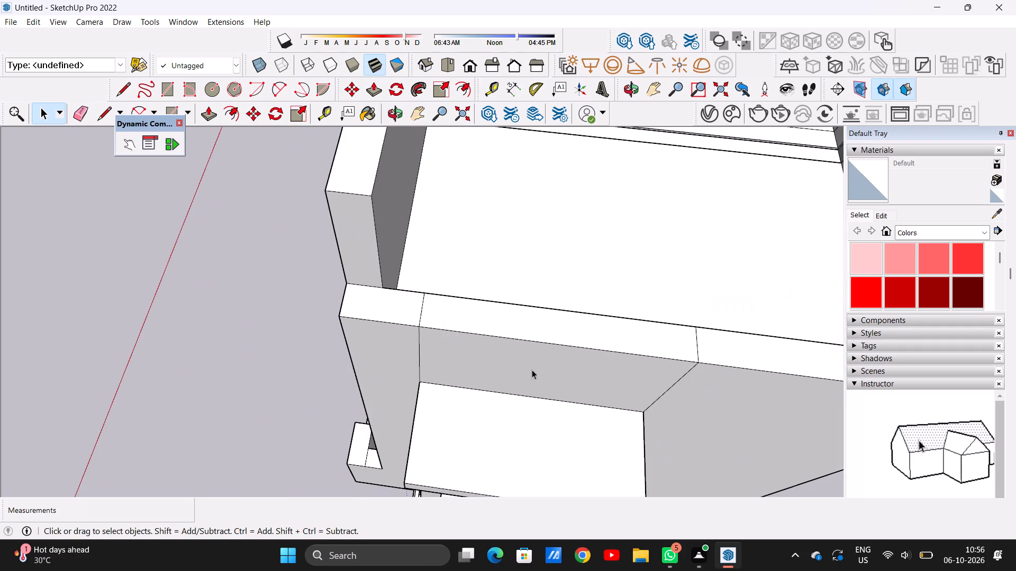
{"action": "middle_click_drag", "start_coordinate": [540, 351], "coordinate": [537, 412]}
{"action": "scroll", "coordinate": [486, 334], "scroll_direction": "down", "scroll_amount": 8}
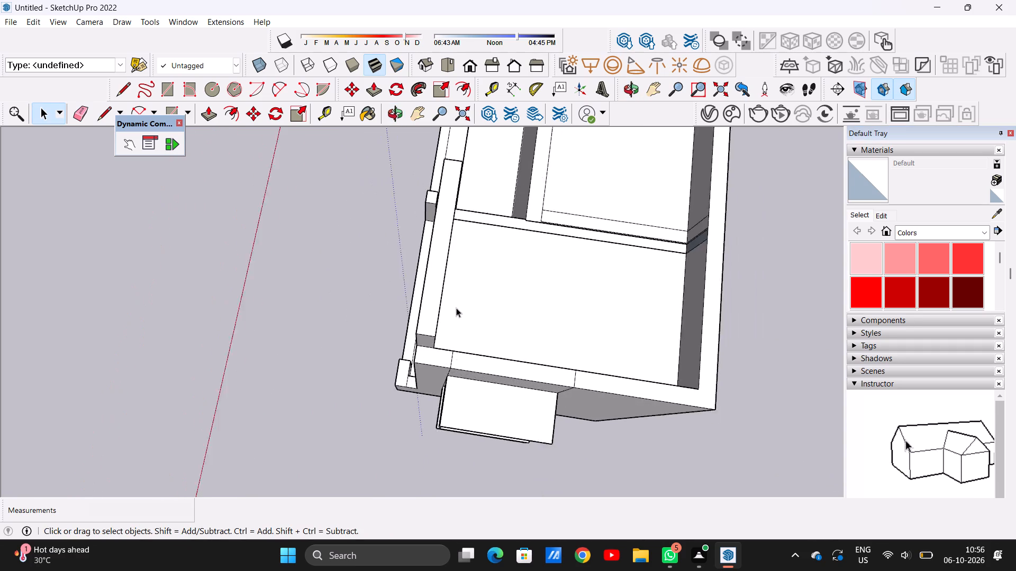
{"action": "scroll", "coordinate": [456, 308], "scroll_direction": "down", "scroll_amount": 2}
{"action": "left_click", "coordinate": [455, 61]}
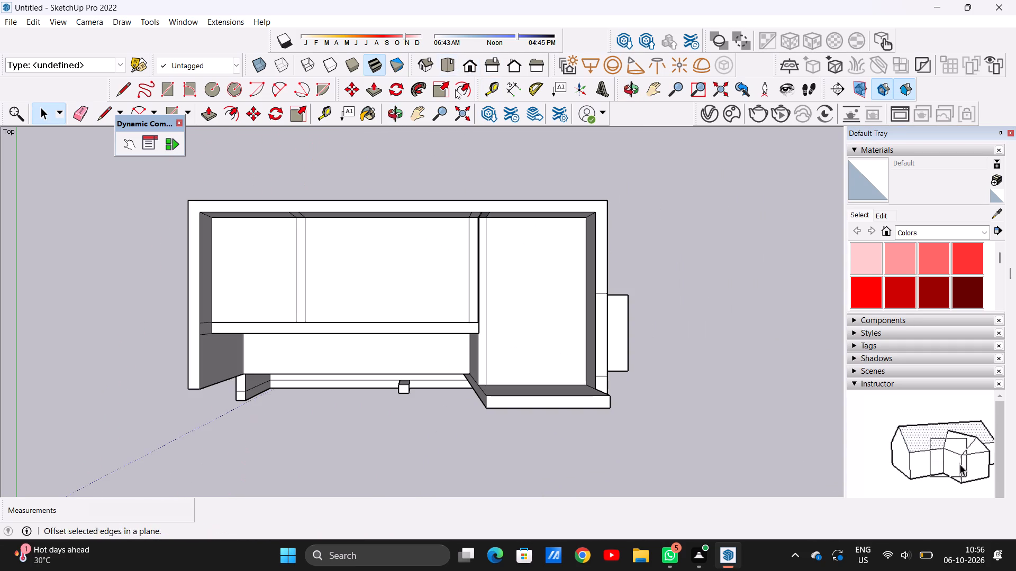
{"action": "scroll", "coordinate": [605, 381], "scroll_direction": "up", "scroll_amount": 6}
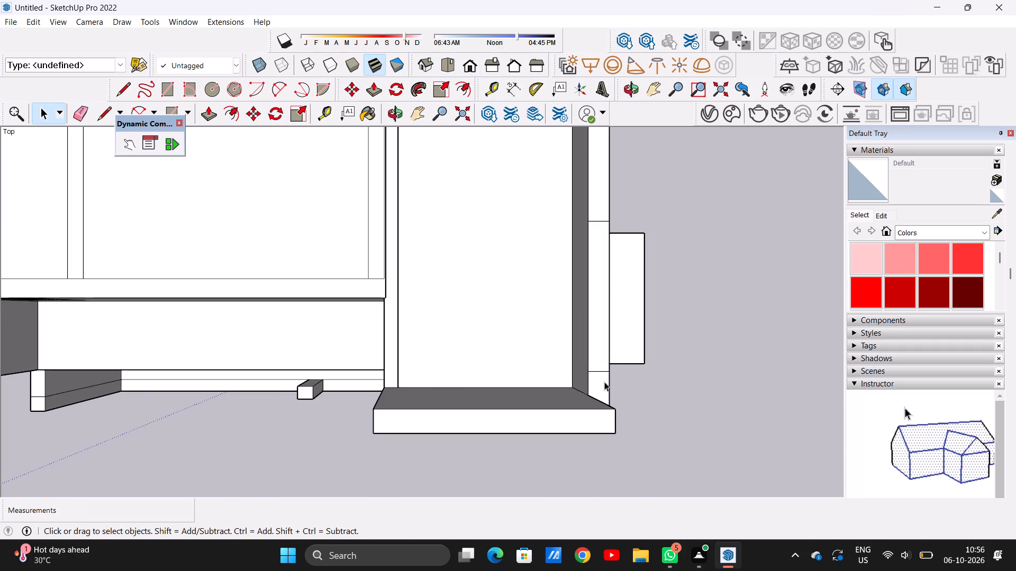
{"action": "scroll", "coordinate": [605, 307], "scroll_direction": "up", "scroll_amount": 6}
{"action": "scroll", "coordinate": [601, 266], "scroll_direction": "down", "scroll_amount": 15}
{"action": "middle_click_drag", "start_coordinate": [648, 298], "coordinate": [619, 294]}
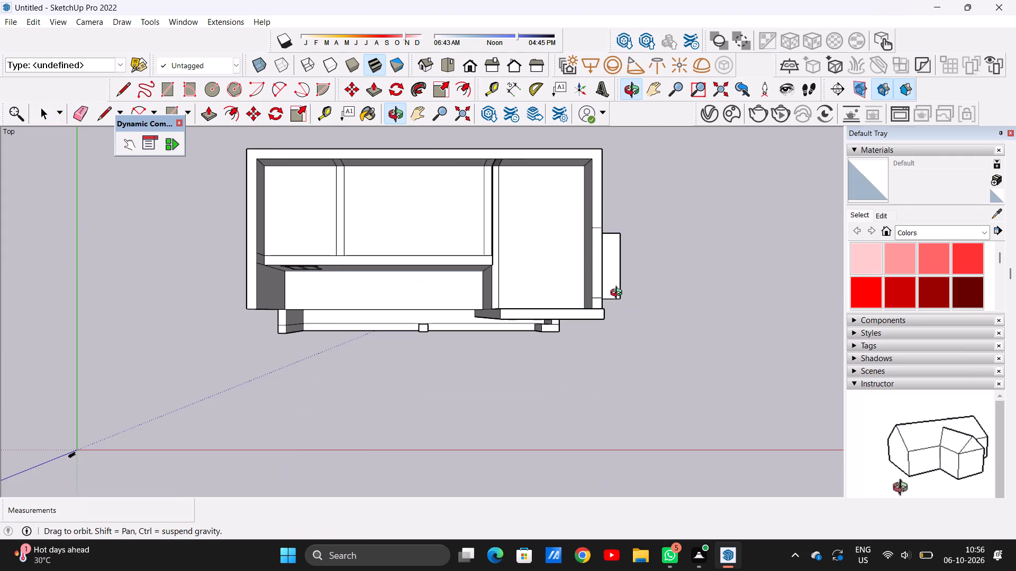
{"action": "middle_click_drag", "start_coordinate": [619, 294], "coordinate": [264, 194]}
{"action": "middle_click_drag", "start_coordinate": [452, 420], "coordinate": [427, 289]}
{"action": "scroll", "coordinate": [484, 389], "scroll_direction": "up", "scroll_amount": 7}
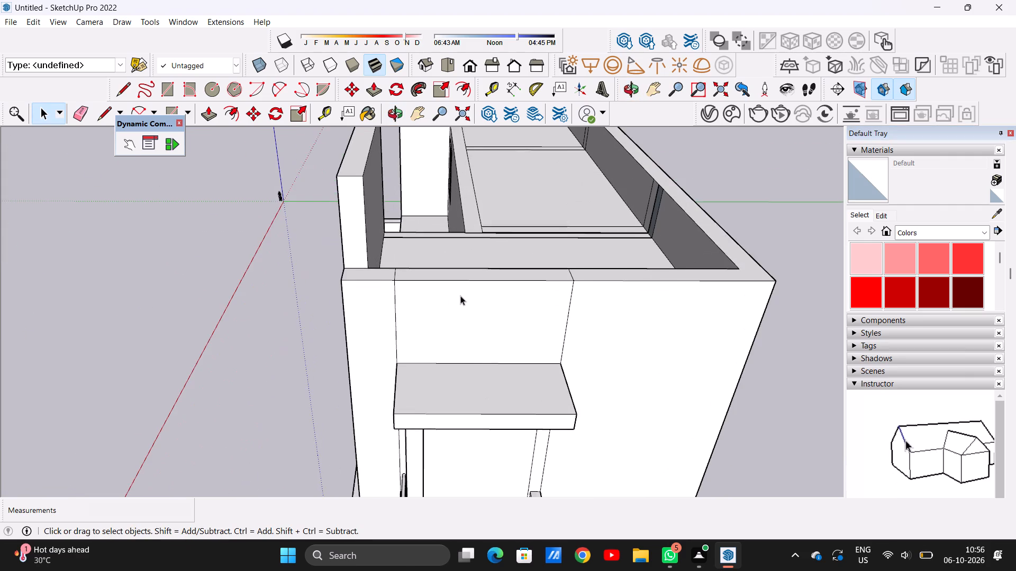
{"action": "middle_click_drag", "start_coordinate": [460, 298], "coordinate": [480, 353]}
{"action": "scroll", "coordinate": [487, 324], "scroll_direction": "down", "scroll_amount": 8}
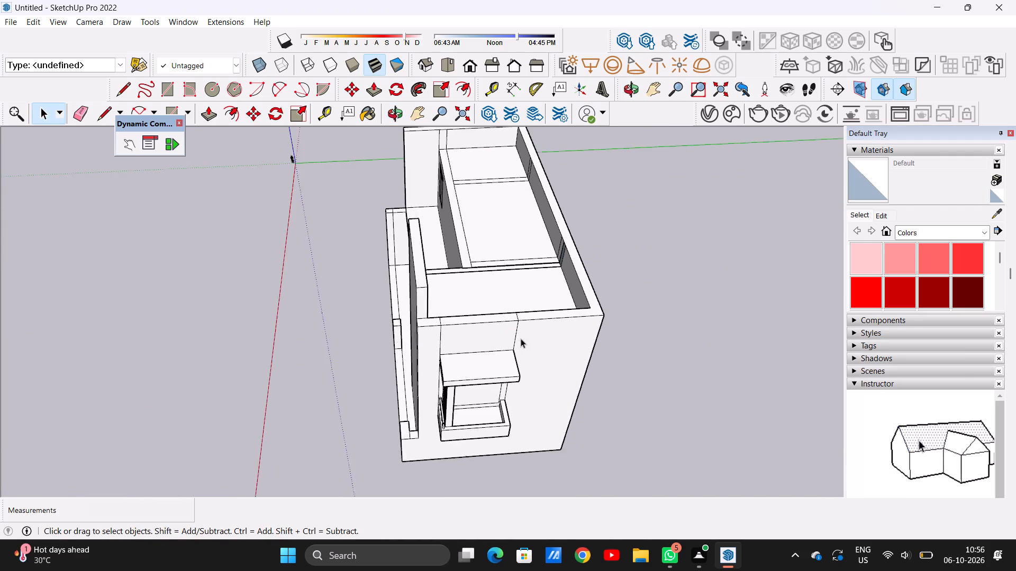
{"action": "middle_click_drag", "start_coordinate": [520, 338], "coordinate": [497, 251]}
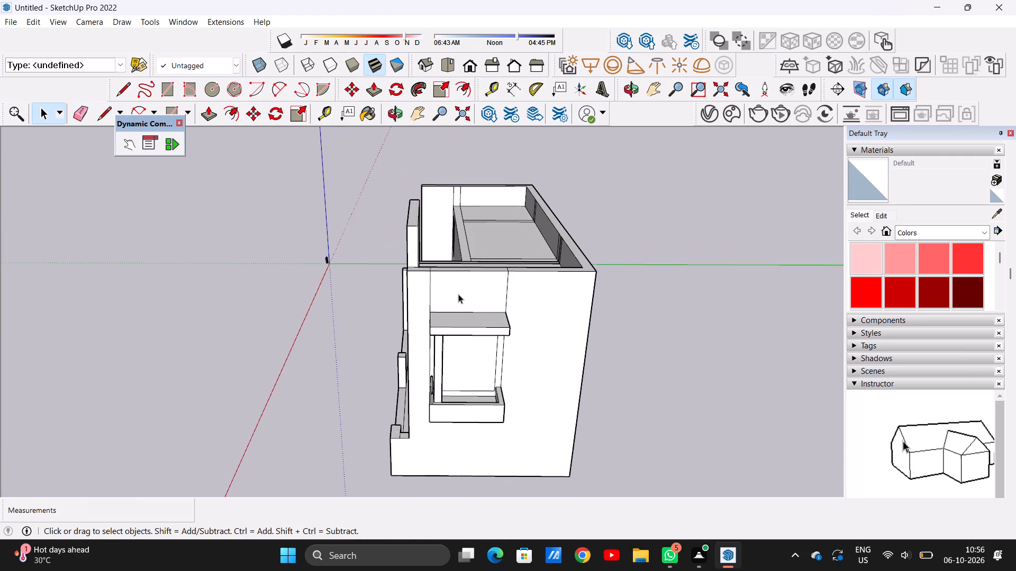
{"action": "scroll", "coordinate": [459, 296], "scroll_direction": "up", "scroll_amount": 2}
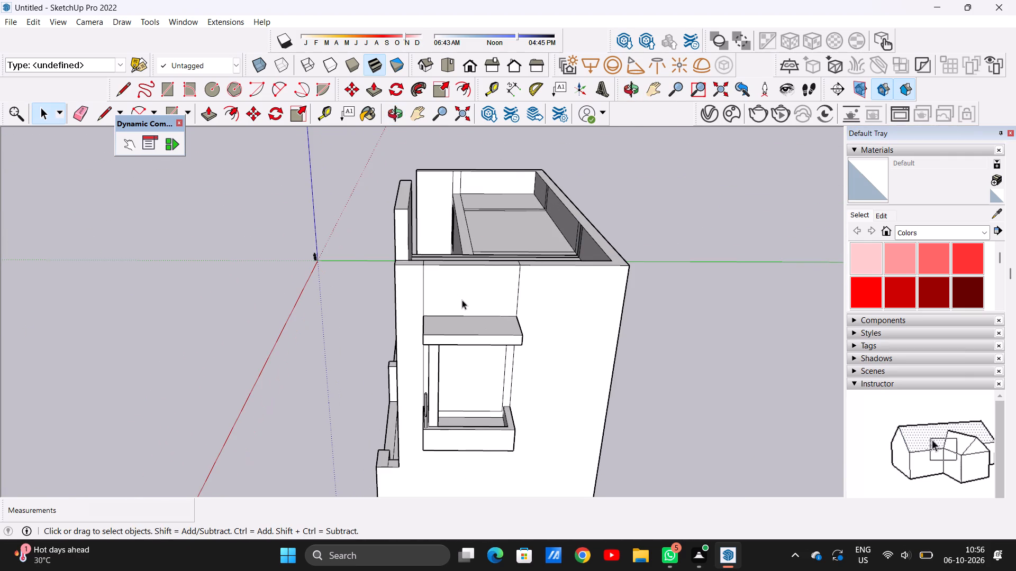
{"action": "scroll", "coordinate": [463, 301], "scroll_direction": "down", "scroll_amount": 5}
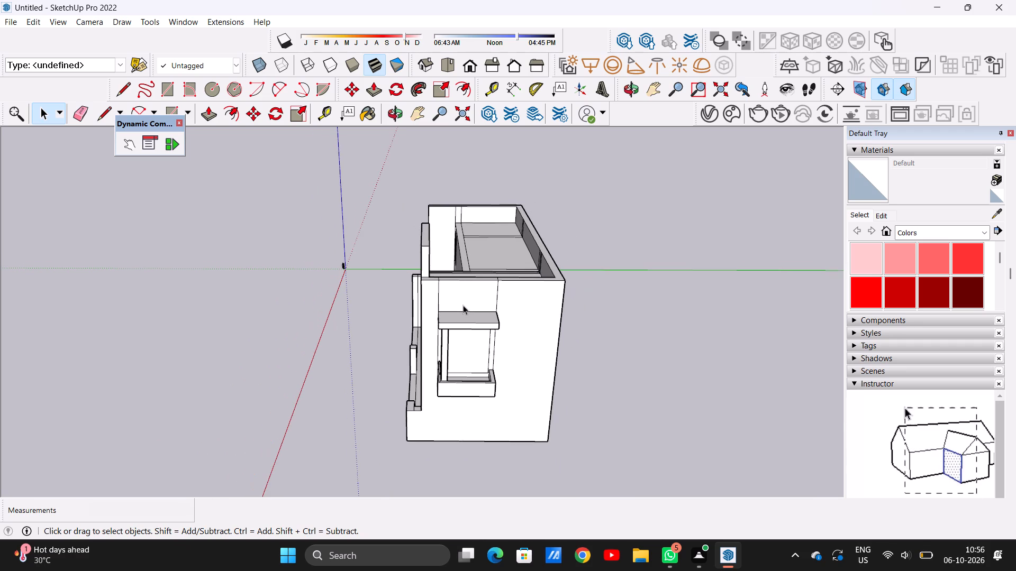
Draw a three-sided inset outline on the window canopy's top face, with sides about 10' 11" long starting at the wall.
{"action": "scroll", "coordinate": [483, 320], "scroll_direction": "up", "scroll_amount": 5}
{"action": "middle_click_drag", "start_coordinate": [461, 317], "coordinate": [472, 378]}
{"action": "scroll", "coordinate": [437, 362], "scroll_direction": "up", "scroll_amount": 7}
{"action": "scroll", "coordinate": [407, 324], "scroll_direction": "up", "scroll_amount": 3}
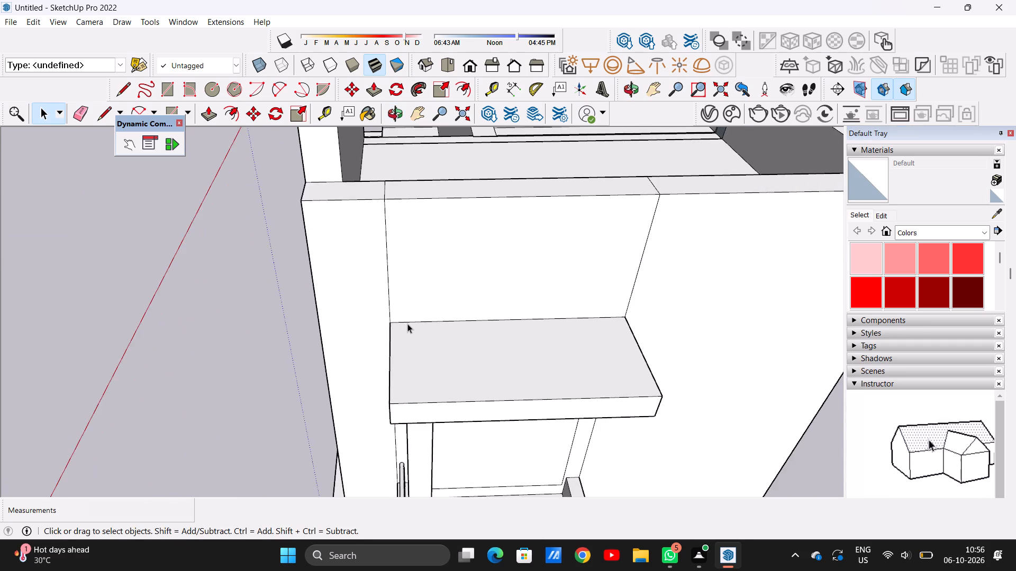
{"action": "key", "text": "r"}
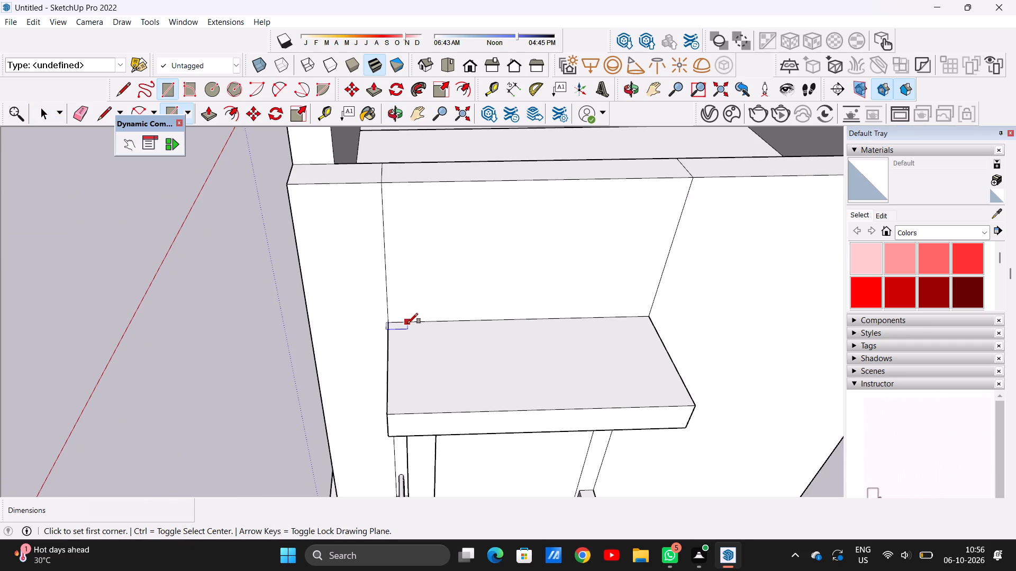
{"action": "key", "text": "space"}
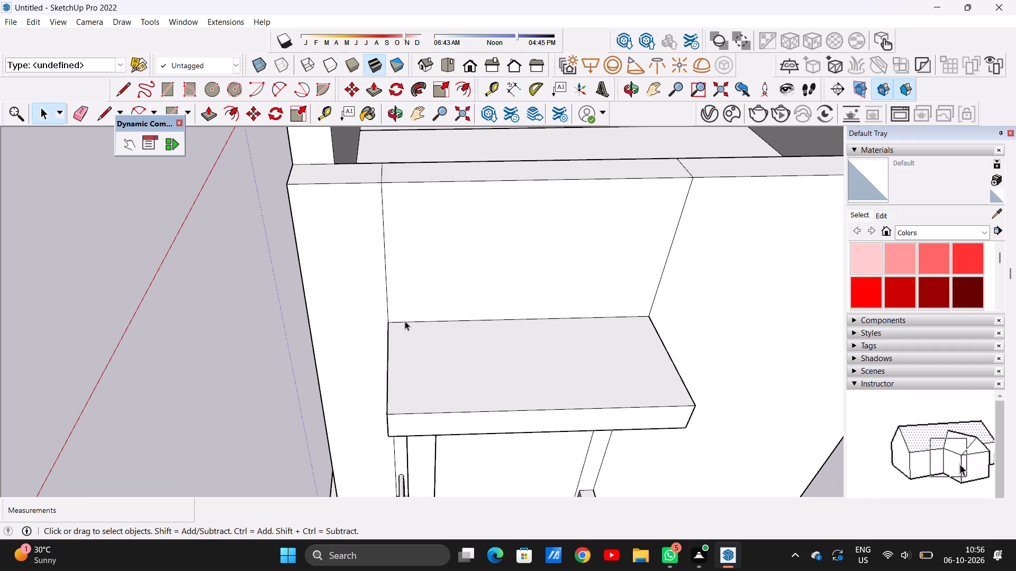
{"action": "key", "text": "l"}
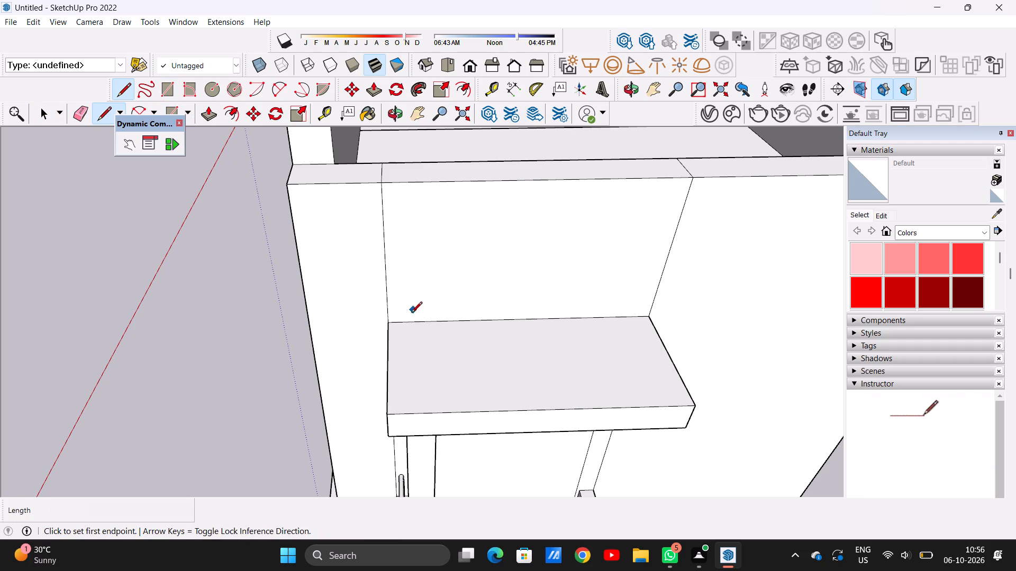
{"action": "left_click", "coordinate": [407, 320]}
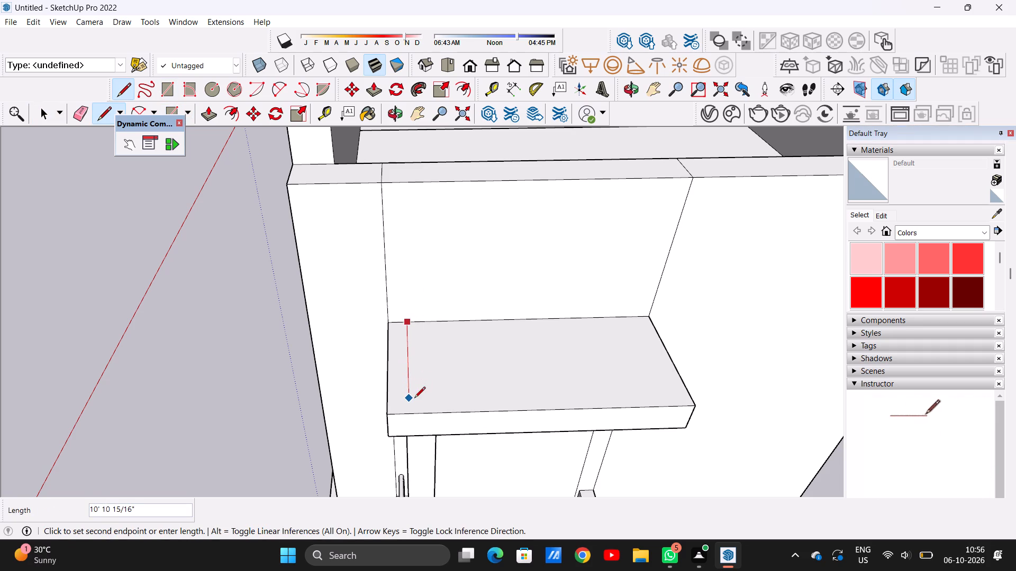
{"action": "left_click", "coordinate": [414, 399]}
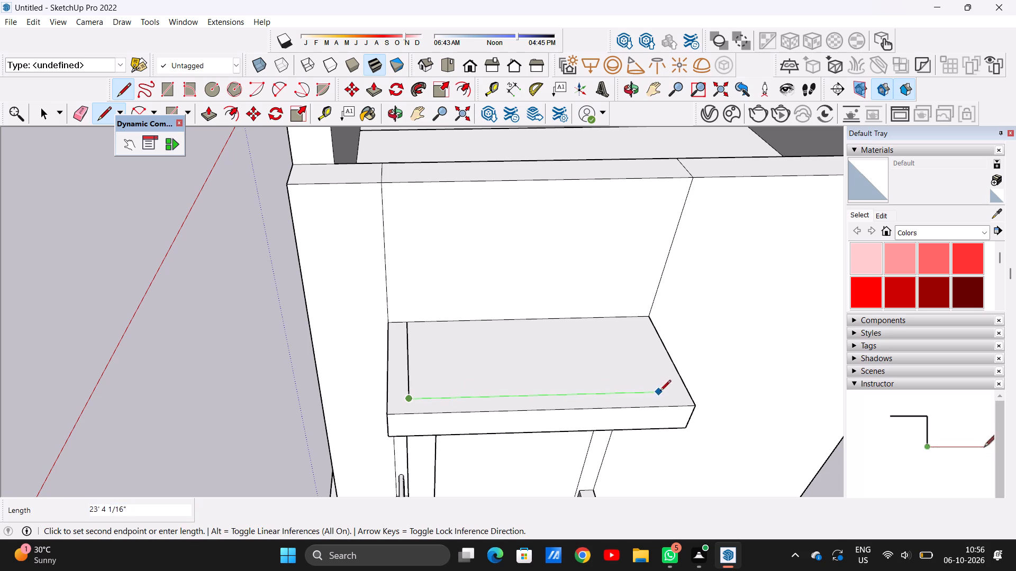
{"action": "left_click", "coordinate": [667, 392]}
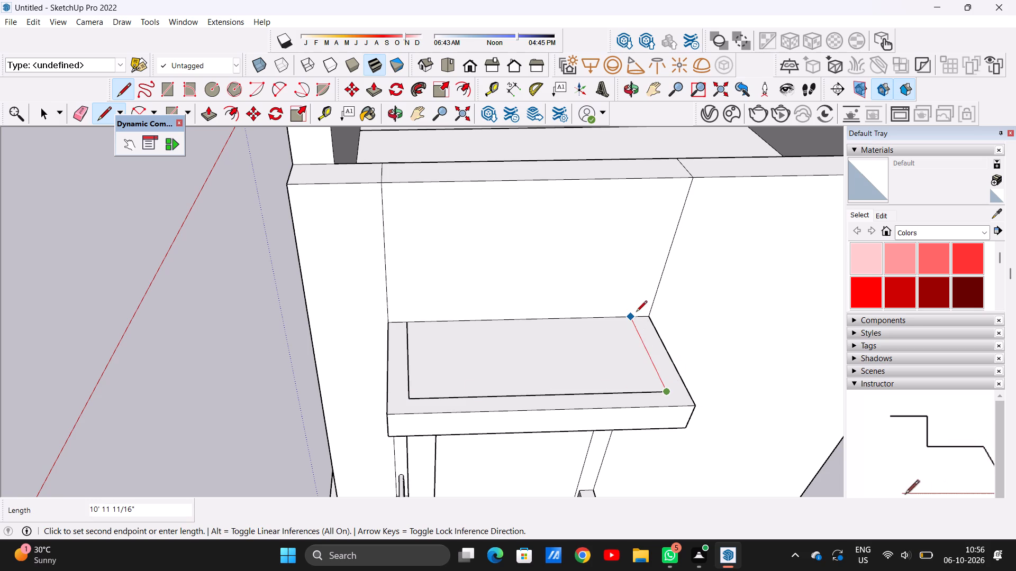
{"action": "left_click", "coordinate": [633, 313]}
{"action": "key", "text": "space"}
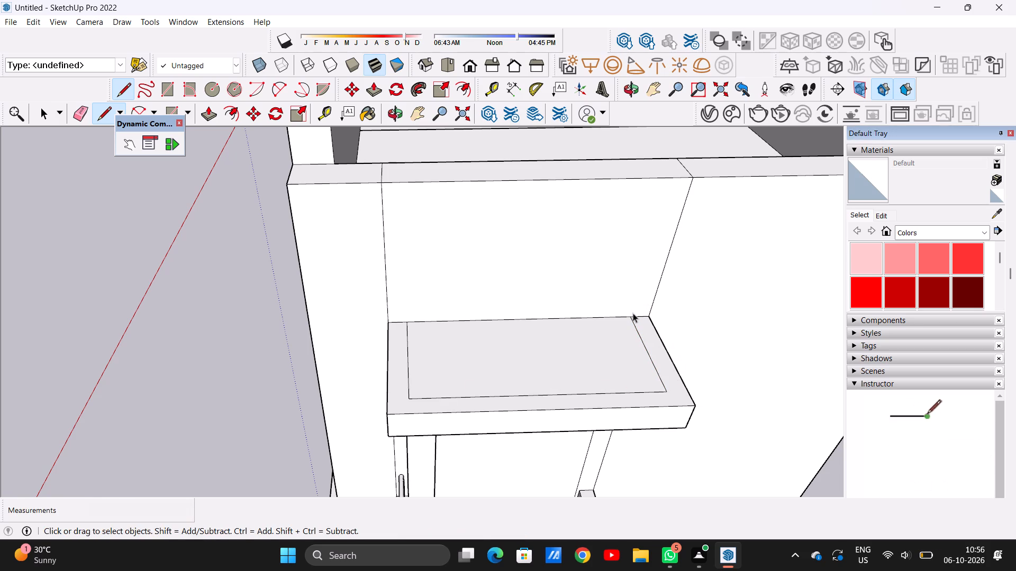
Push/Pull the U-shaped border on the canopy's top face up about 7' 11" to form a parapet.
{"action": "key", "text": "p"}
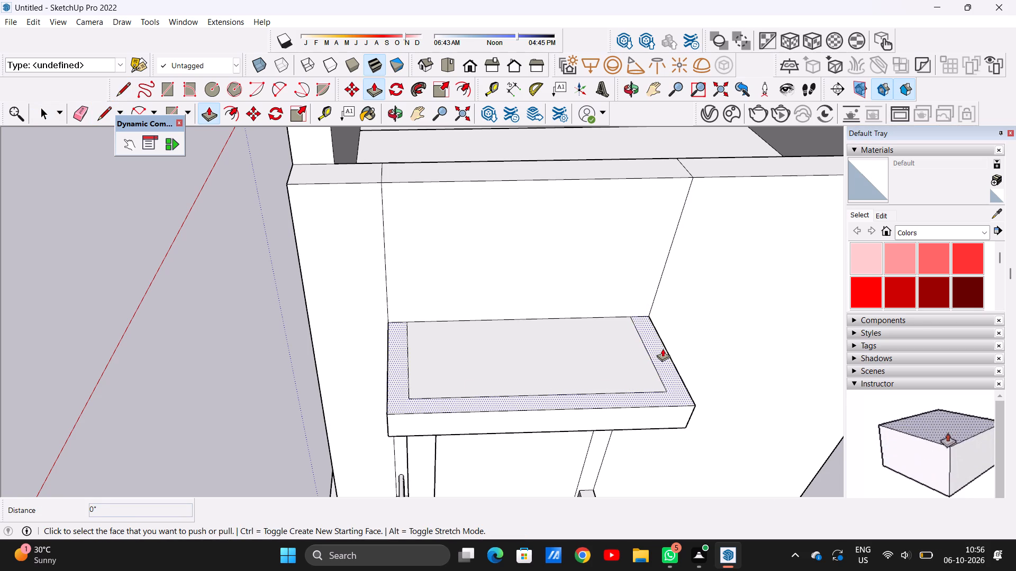
{"action": "left_click", "coordinate": [663, 348]}
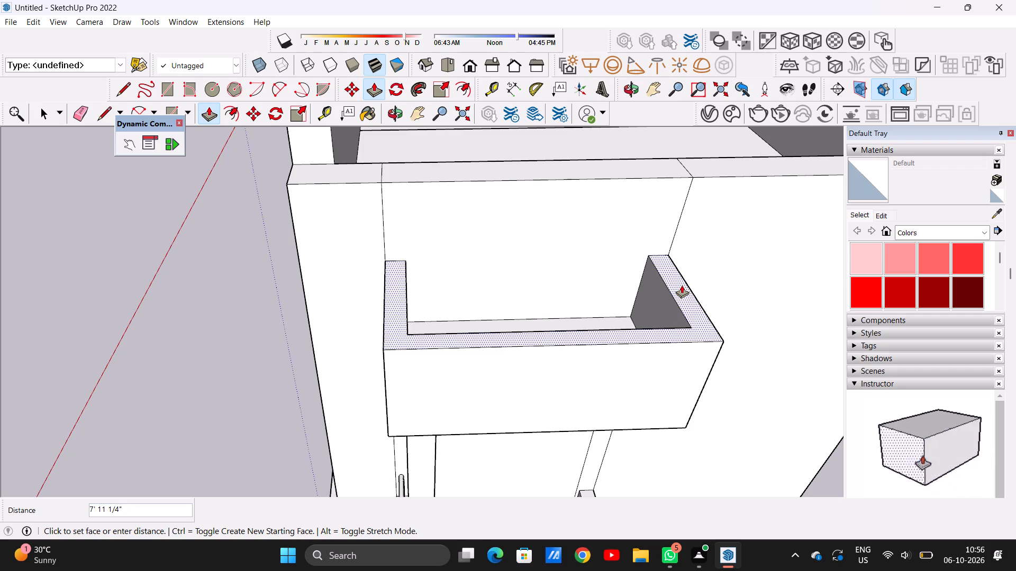
{"action": "left_click", "coordinate": [682, 285]}
{"action": "key", "text": "space"}
Examine the house's front, upper-floor wall and roof edge, and the canopy parapet from several angles.
{"action": "scroll", "coordinate": [540, 377], "scroll_direction": "down", "scroll_amount": 14}
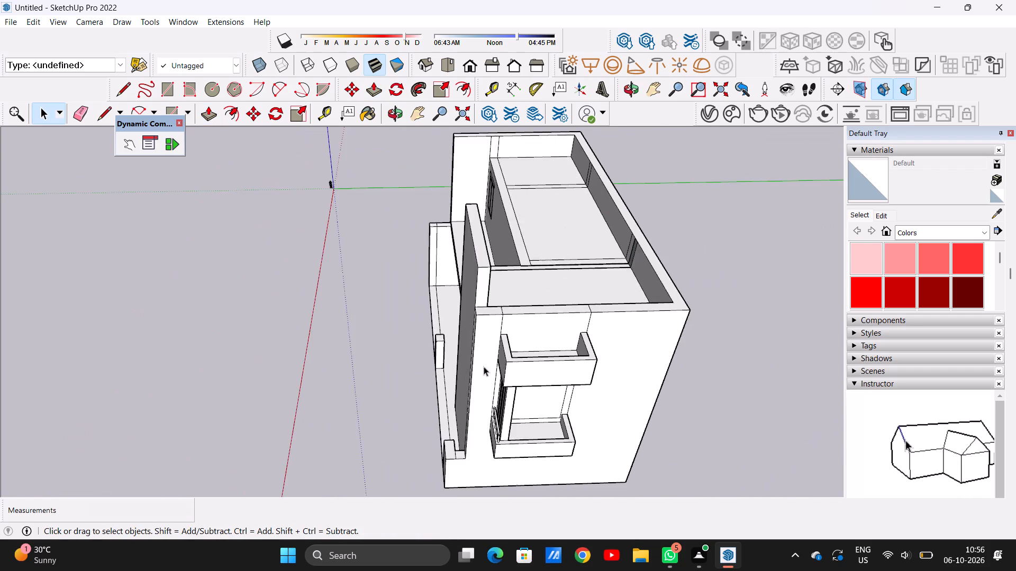
{"action": "middle_click_drag", "start_coordinate": [486, 366], "coordinate": [671, 249]}
{"action": "scroll", "coordinate": [573, 237], "scroll_direction": "up", "scroll_amount": 13}
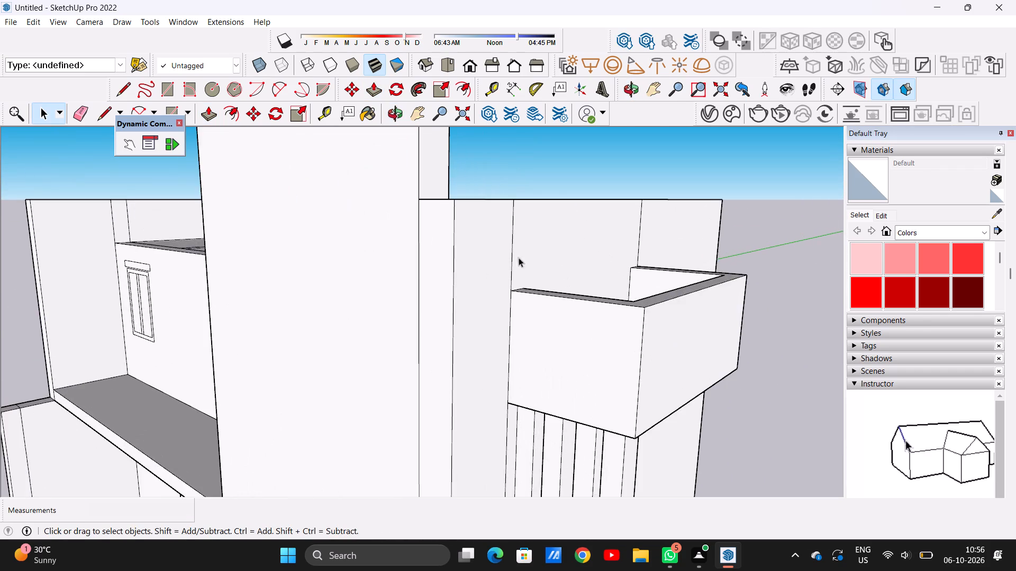
{"action": "middle_click_drag", "start_coordinate": [417, 293], "coordinate": [583, 287]}
{"action": "scroll", "coordinate": [578, 298], "scroll_direction": "down", "scroll_amount": 17}
{"action": "scroll", "coordinate": [579, 302], "scroll_direction": "up", "scroll_amount": 2}
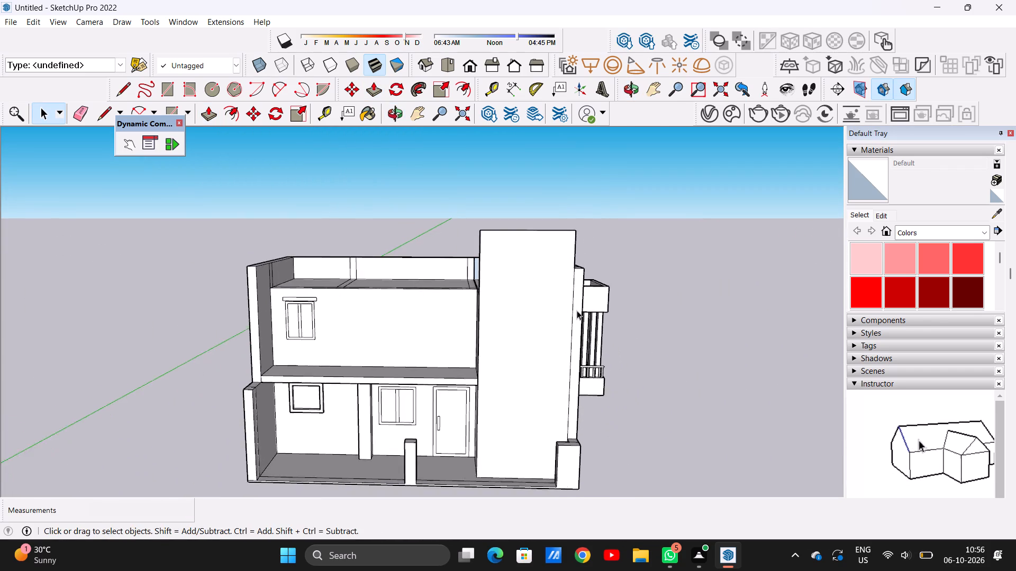
{"action": "scroll", "coordinate": [577, 310], "scroll_direction": "up", "scroll_amount": 2}
{"action": "middle_click_drag", "start_coordinate": [570, 319], "coordinate": [567, 291]}
{"action": "scroll", "coordinate": [549, 303], "scroll_direction": "up", "scroll_amount": 1}
{"action": "scroll", "coordinate": [520, 307], "scroll_direction": "down", "scroll_amount": 10}
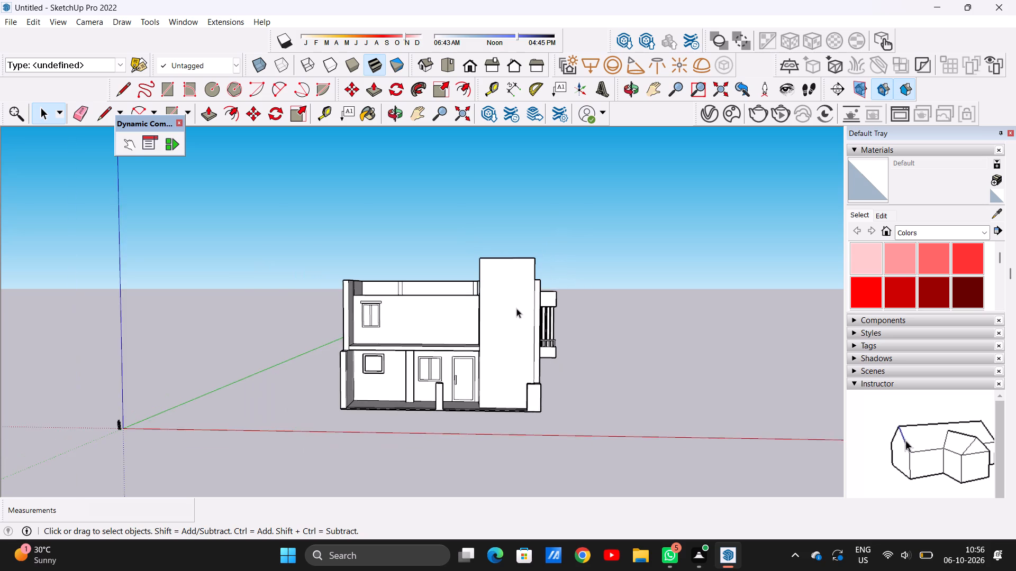
{"action": "scroll", "coordinate": [518, 314], "scroll_direction": "up", "scroll_amount": 5}
{"action": "scroll", "coordinate": [524, 329], "scroll_direction": "down", "scroll_amount": 2}
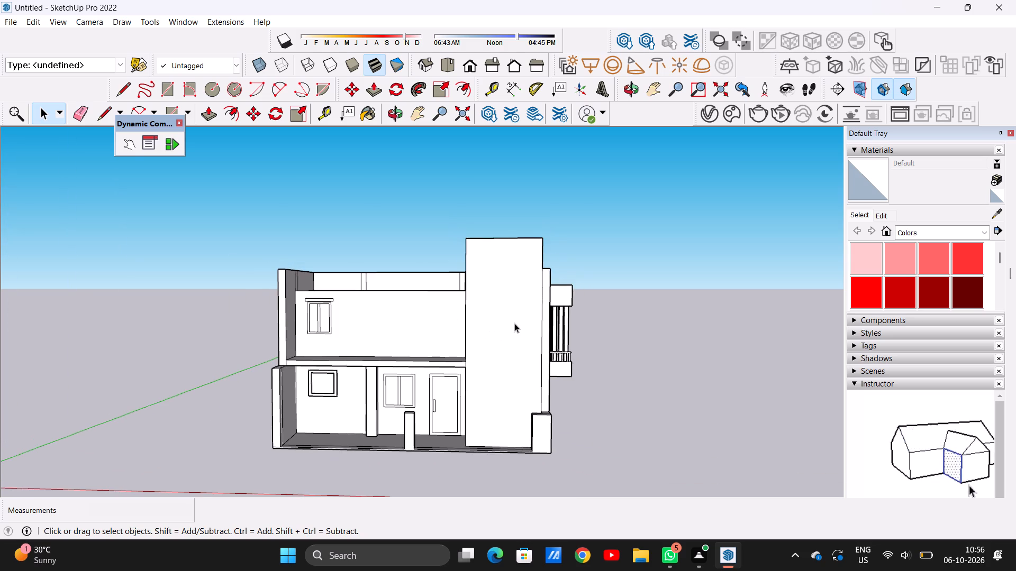
{"action": "scroll", "coordinate": [370, 315], "scroll_direction": "up", "scroll_amount": 4}
{"action": "middle_click_drag", "start_coordinate": [363, 321], "coordinate": [389, 438]}
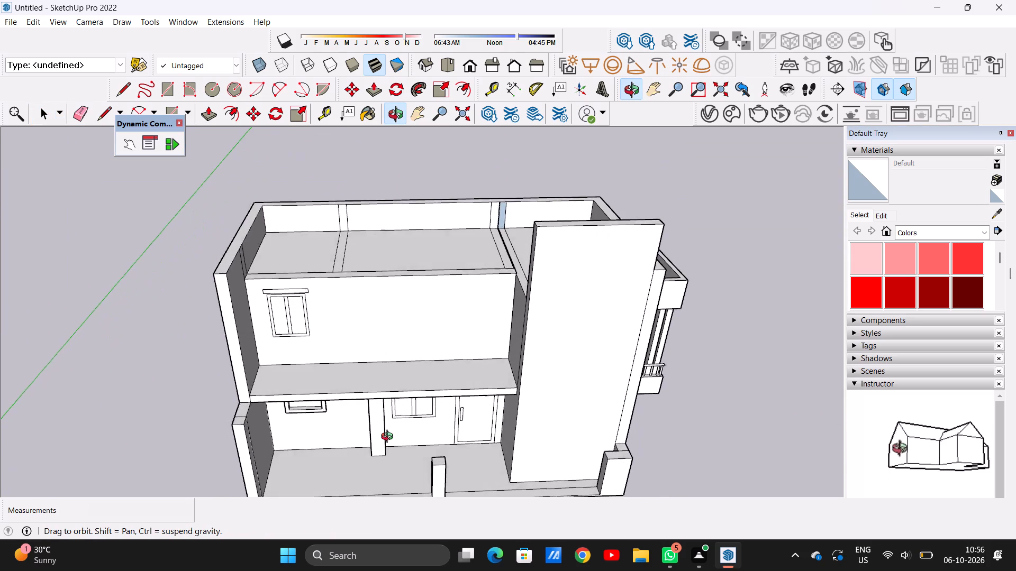
{"action": "middle_click_drag", "start_coordinate": [389, 438], "coordinate": [385, 450]}
{"action": "middle_click_drag", "start_coordinate": [387, 403], "coordinate": [395, 336]}
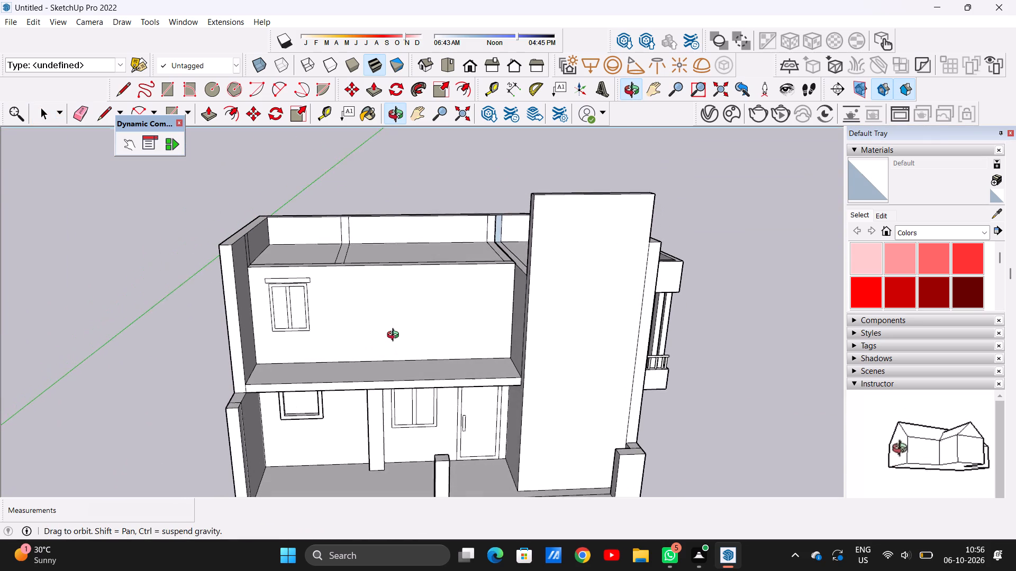
{"action": "middle_click_drag", "start_coordinate": [395, 336], "coordinate": [403, 315]}
{"action": "scroll", "coordinate": [394, 263], "scroll_direction": "up", "scroll_amount": 6}
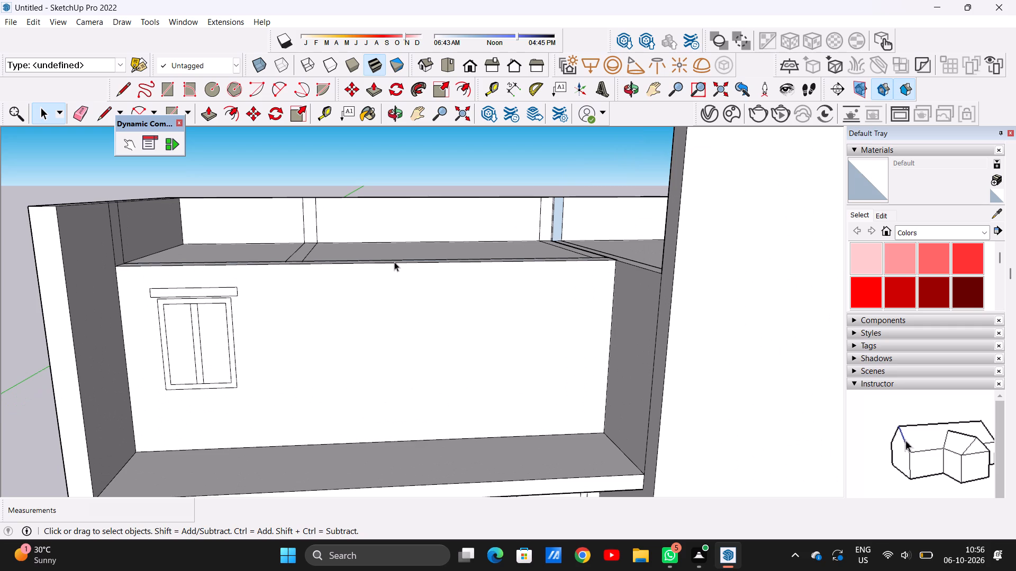
{"action": "scroll", "coordinate": [404, 327], "scroll_direction": "down", "scroll_amount": 5}
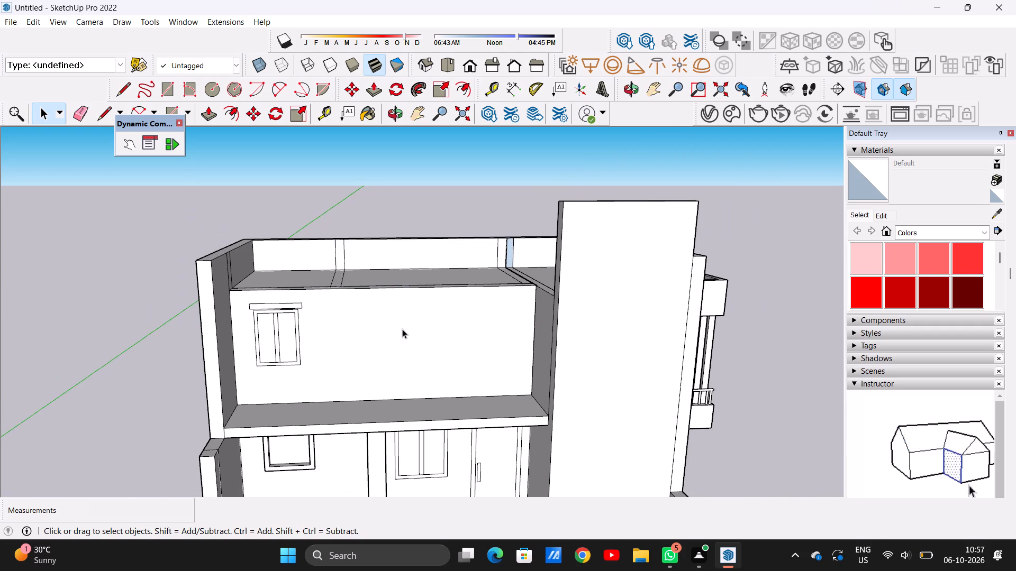
Push/Pull the small end section of the flat roof above the upper-floor window up 3'.
{"action": "scroll", "coordinate": [402, 329], "scroll_direction": "up", "scroll_amount": 4}
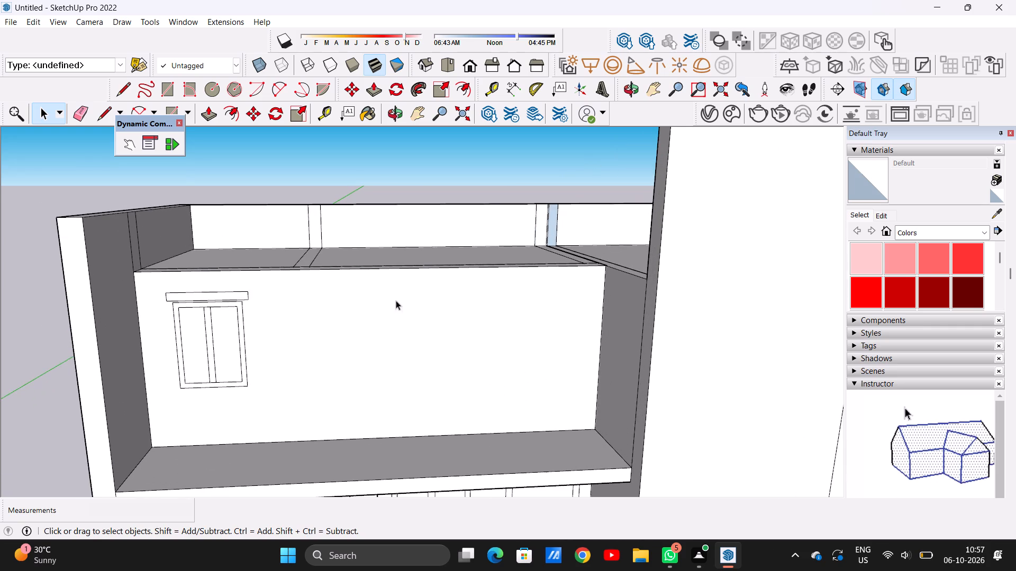
{"action": "middle_click_drag", "start_coordinate": [397, 297], "coordinate": [398, 423]}
{"action": "scroll", "coordinate": [394, 315], "scroll_direction": "down", "scroll_amount": 6}
{"action": "middle_click_drag", "start_coordinate": [398, 315], "coordinate": [394, 366]}
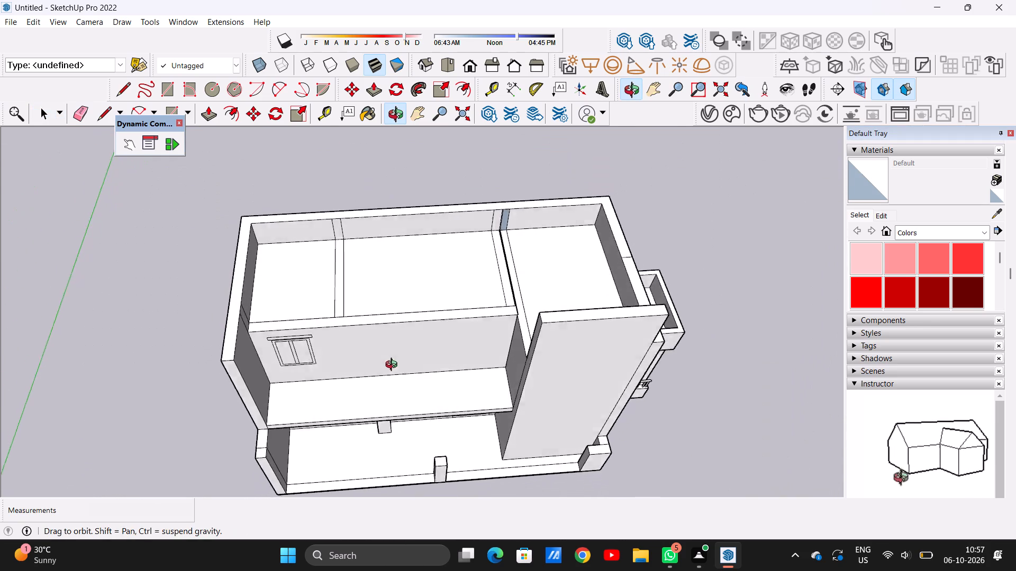
{"action": "middle_click_drag", "start_coordinate": [394, 366], "coordinate": [386, 403]}
{"action": "scroll", "coordinate": [454, 291], "scroll_direction": "up", "scroll_amount": 7}
{"action": "scroll", "coordinate": [454, 291], "scroll_direction": "down", "scroll_amount": 3}
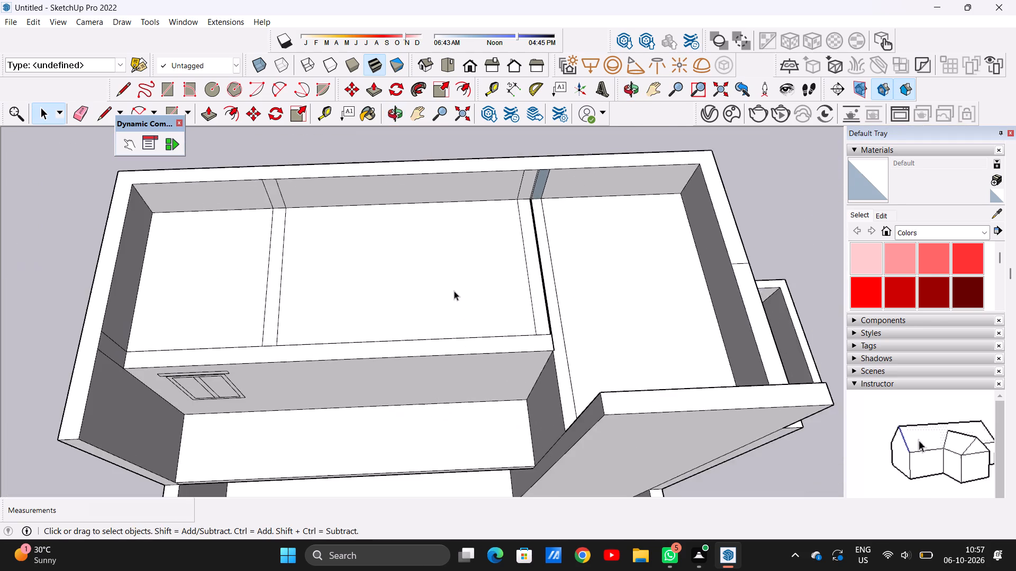
{"action": "scroll", "coordinate": [454, 291], "scroll_direction": "down", "scroll_amount": 2}
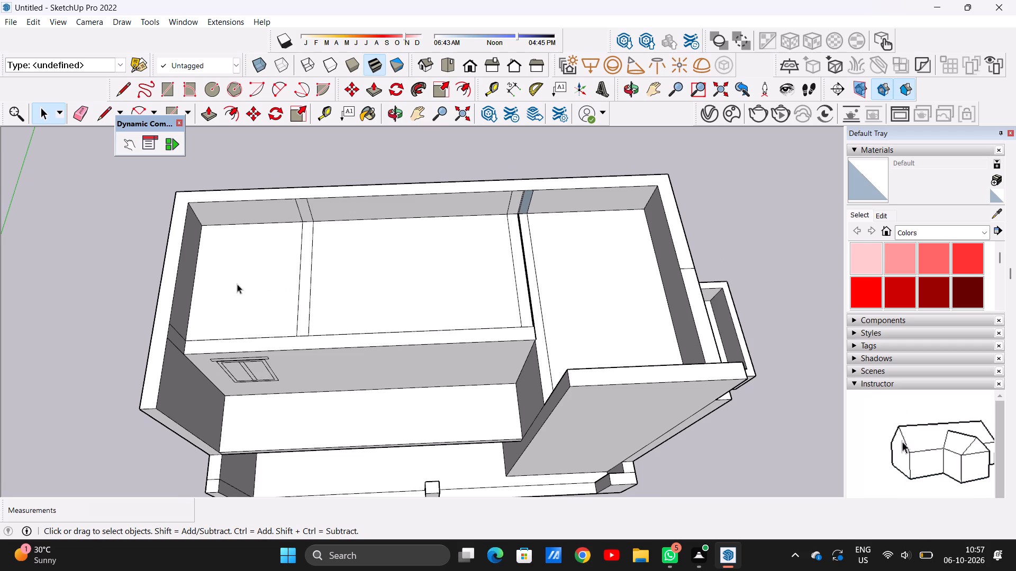
{"action": "key", "text": "p"}
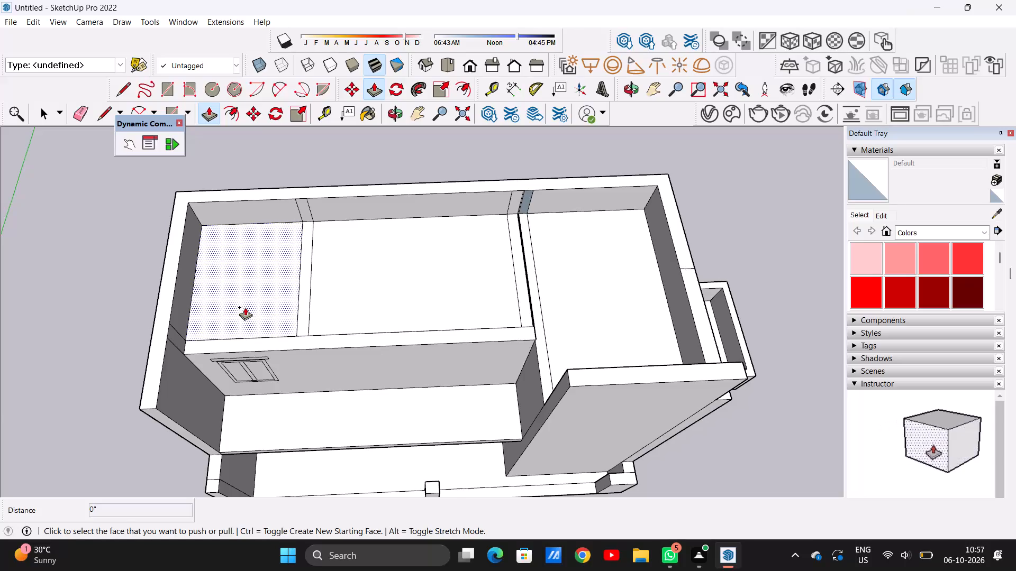
{"action": "left_click", "coordinate": [245, 307]}
{"action": "type", "text": "3'"}
{"action": "key", "text": "Return"}
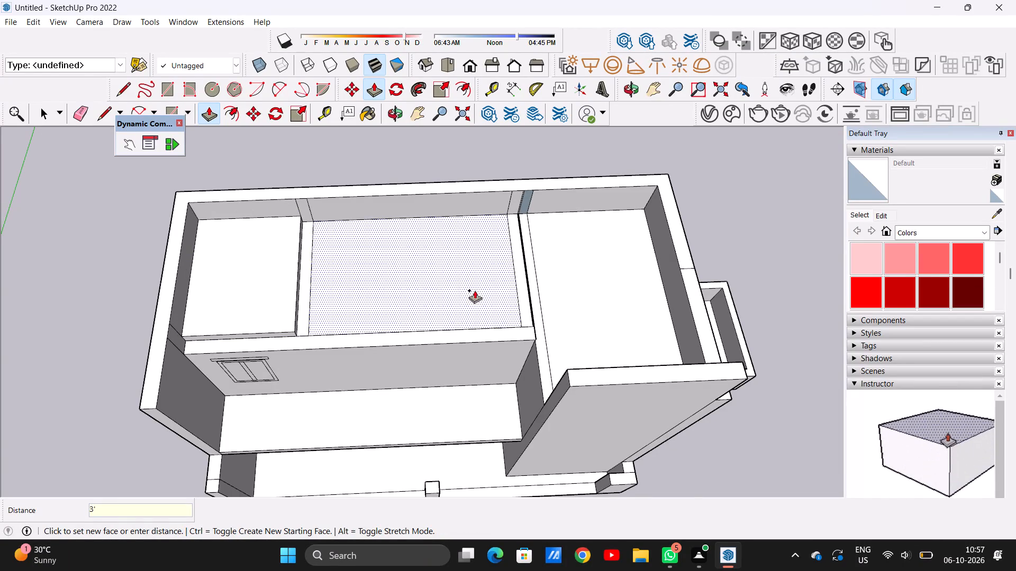
Push/Pull the raised roof section's inner side face about 3' 3" across the adjacent narrow strip.
{"action": "middle_click_drag", "start_coordinate": [467, 291], "coordinate": [295, 264]}
{"action": "scroll", "coordinate": [292, 234], "scroll_direction": "up", "scroll_amount": 16}
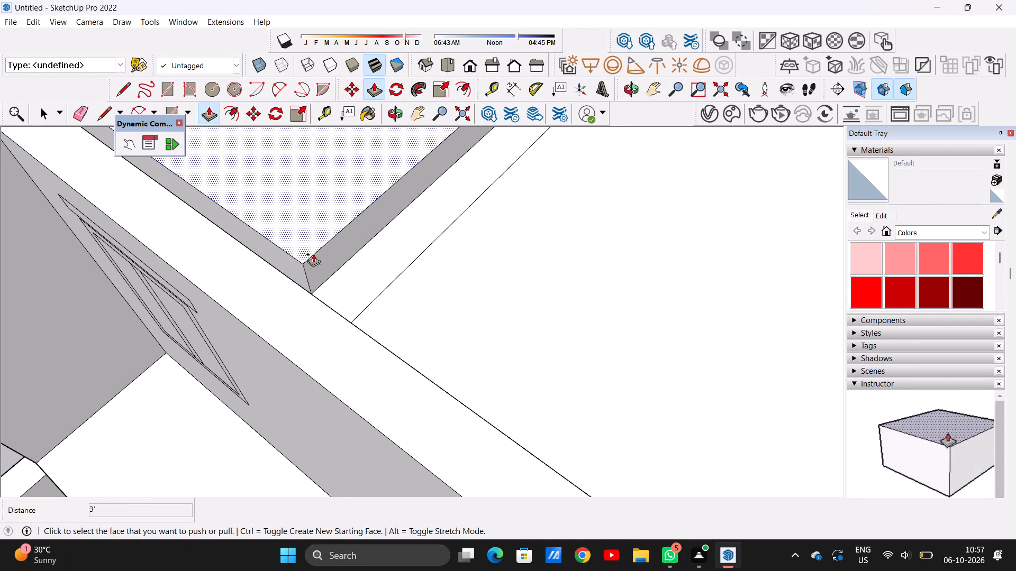
{"action": "left_click", "coordinate": [316, 257]}
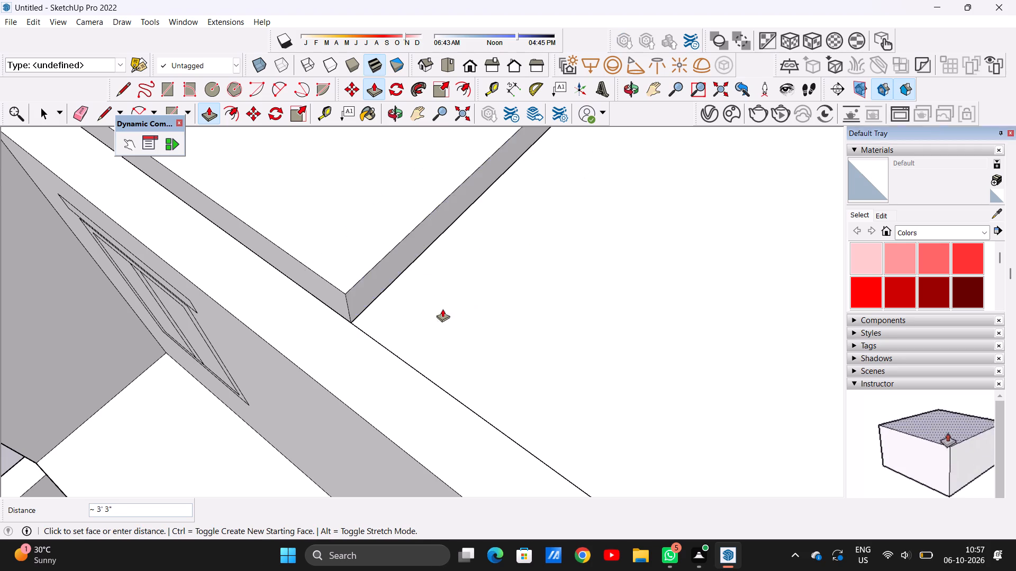
{"action": "scroll", "coordinate": [428, 292], "scroll_direction": "down", "scroll_amount": 4}
{"action": "left_click", "coordinate": [395, 274]}
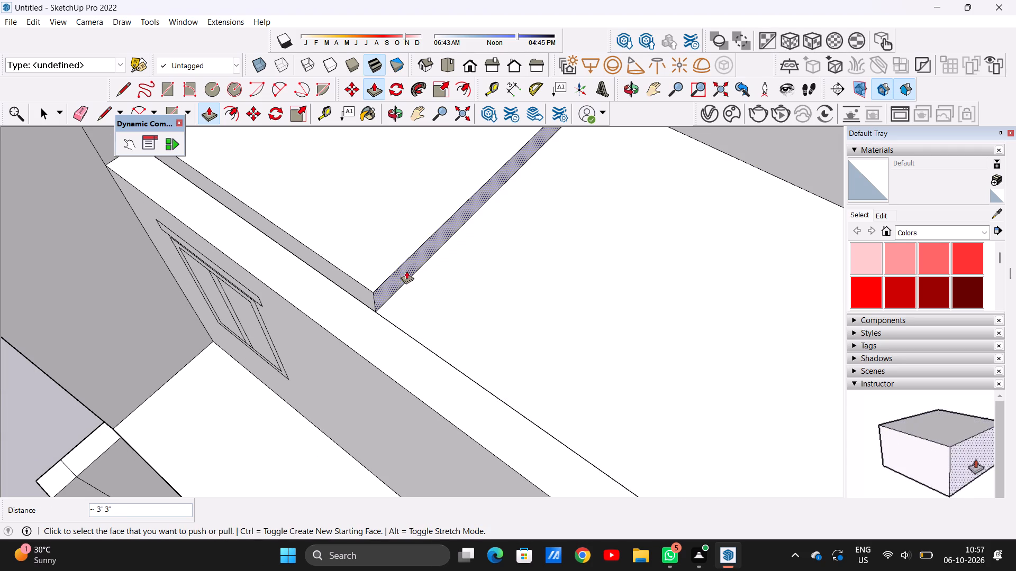
Extend the same side face about 58' 11 3/4" across the middle roof section.
{"action": "left_click", "coordinate": [391, 278]}
{"action": "scroll", "coordinate": [456, 275], "scroll_direction": "down", "scroll_amount": 15}
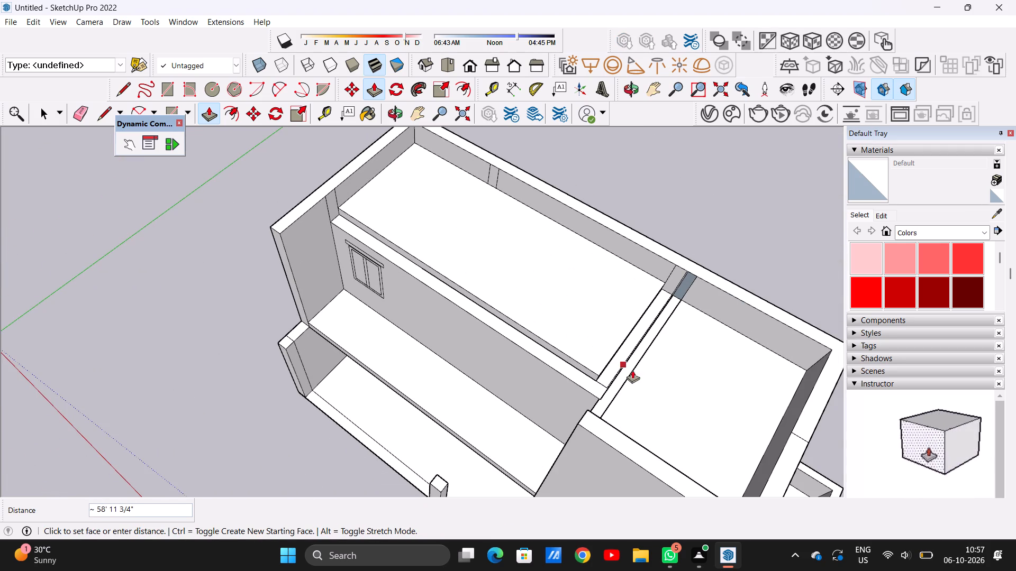
{"action": "scroll", "coordinate": [611, 366], "scroll_direction": "up", "scroll_amount": 6}
{"action": "middle_click_drag", "start_coordinate": [595, 381], "coordinate": [557, 310]}
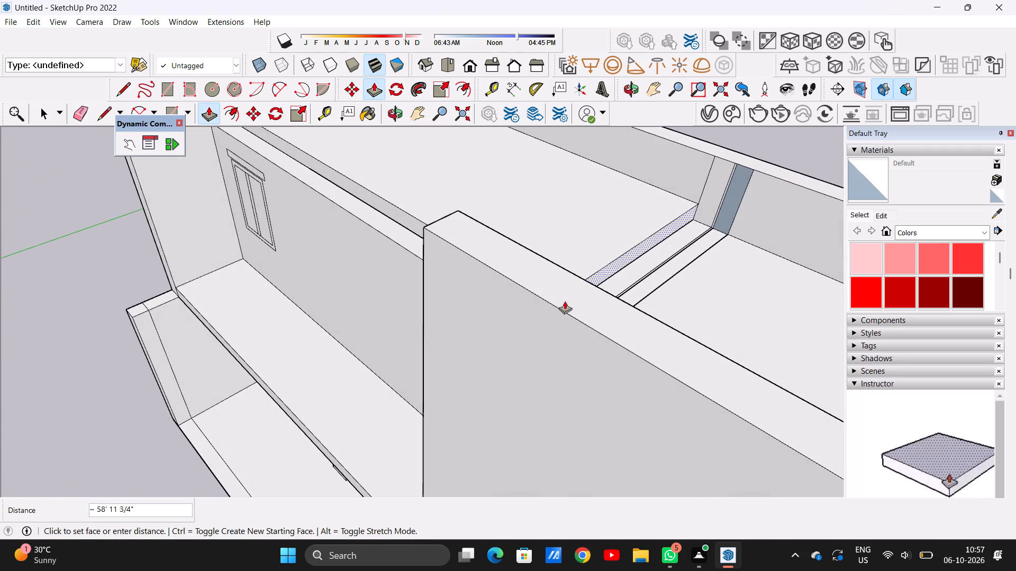
{"action": "middle_click_drag", "start_coordinate": [631, 263], "coordinate": [569, 294]}
{"action": "scroll", "coordinate": [561, 345], "scroll_direction": "up", "scroll_amount": 10}
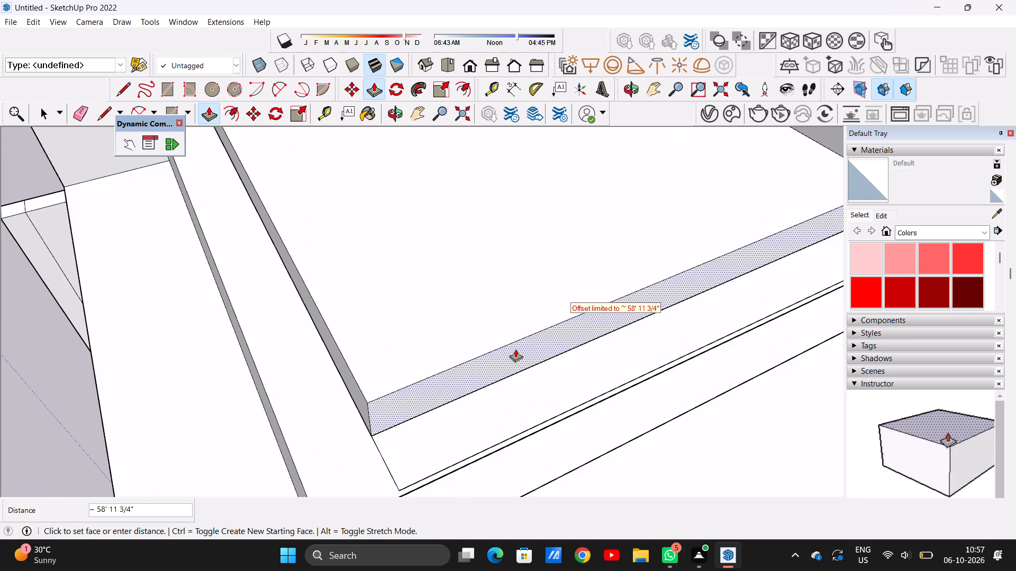
{"action": "left_click", "coordinate": [515, 349]}
Extend the raised slab's side face over the remaining narrow strips, about 3' 3 3/16" and a final 3 1/2".
{"action": "left_click", "coordinate": [511, 353]}
{"action": "scroll", "coordinate": [564, 391], "scroll_direction": "down", "scroll_amount": 6}
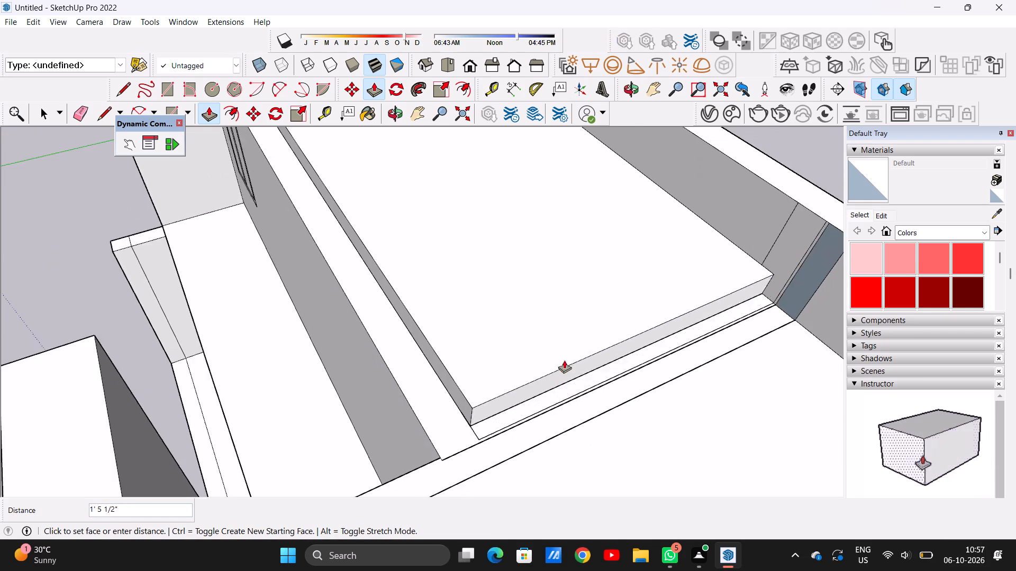
{"action": "scroll", "coordinate": [564, 360], "scroll_direction": "down", "scroll_amount": 4}
{"action": "left_click", "coordinate": [568, 385]}
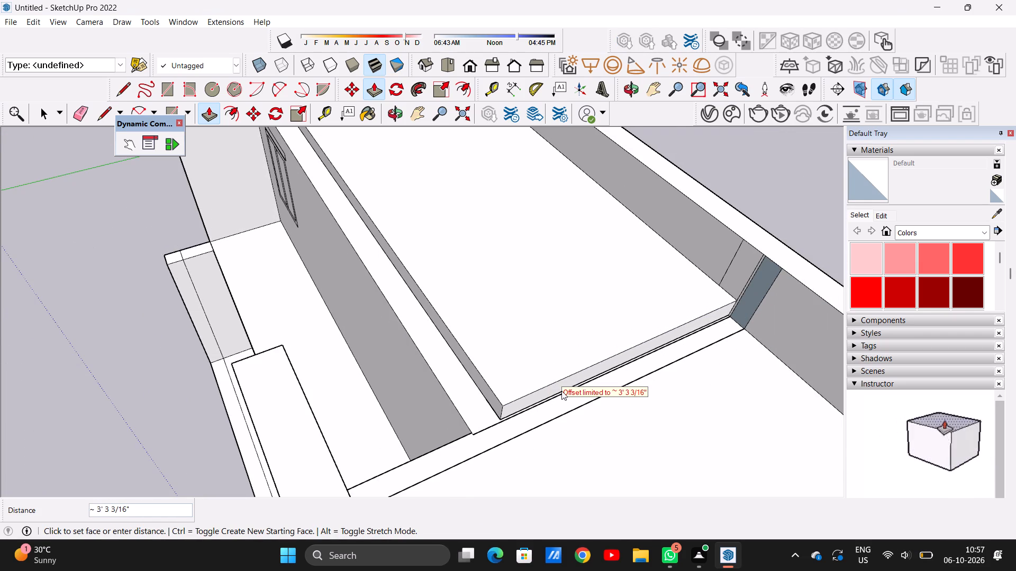
{"action": "left_click", "coordinate": [561, 391]}
{"action": "scroll", "coordinate": [541, 388], "scroll_direction": "up", "scroll_amount": 6}
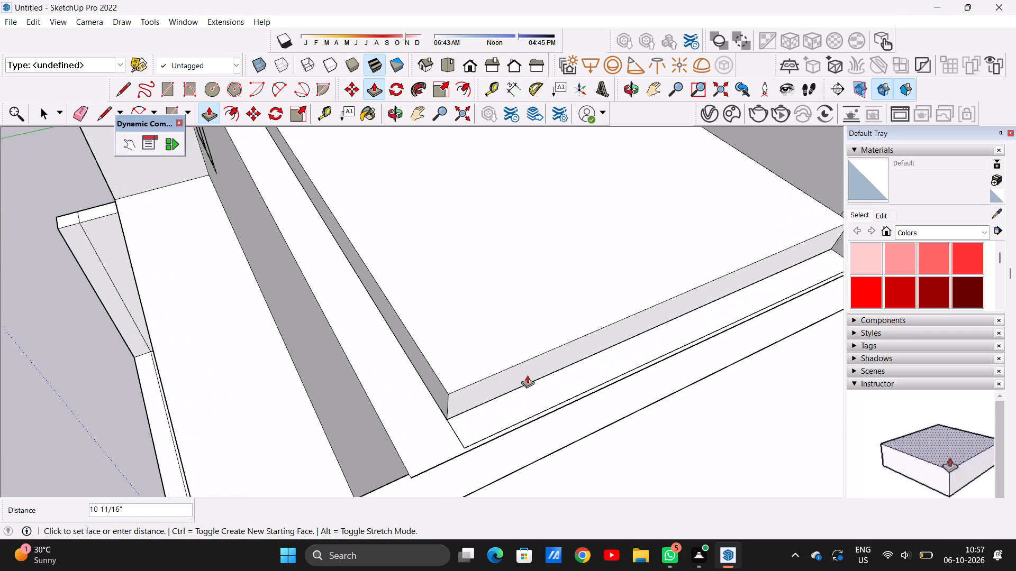
{"action": "left_click", "coordinate": [551, 412]}
{"action": "left_click", "coordinate": [529, 398]}
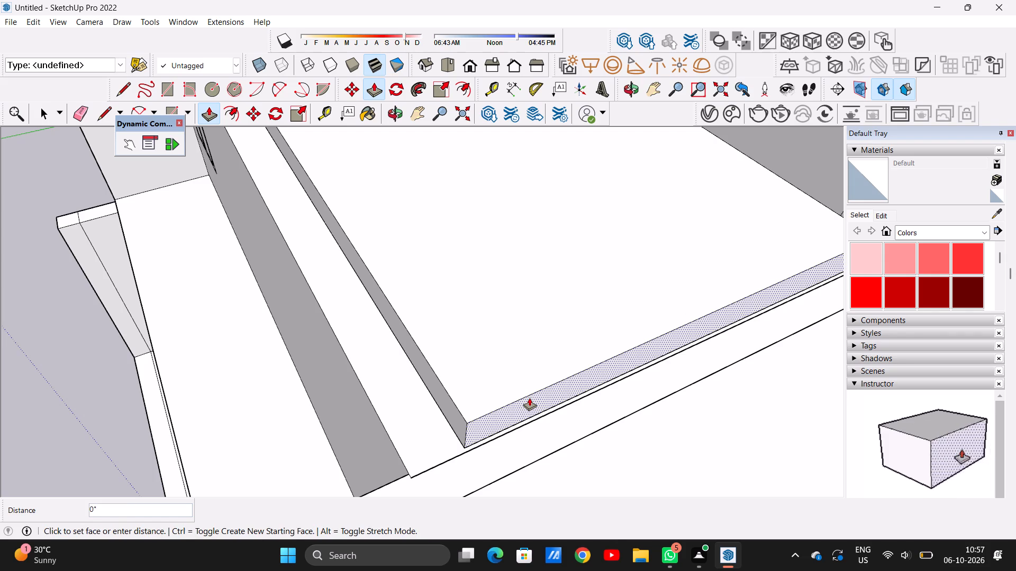
{"action": "left_click", "coordinate": [520, 413]}
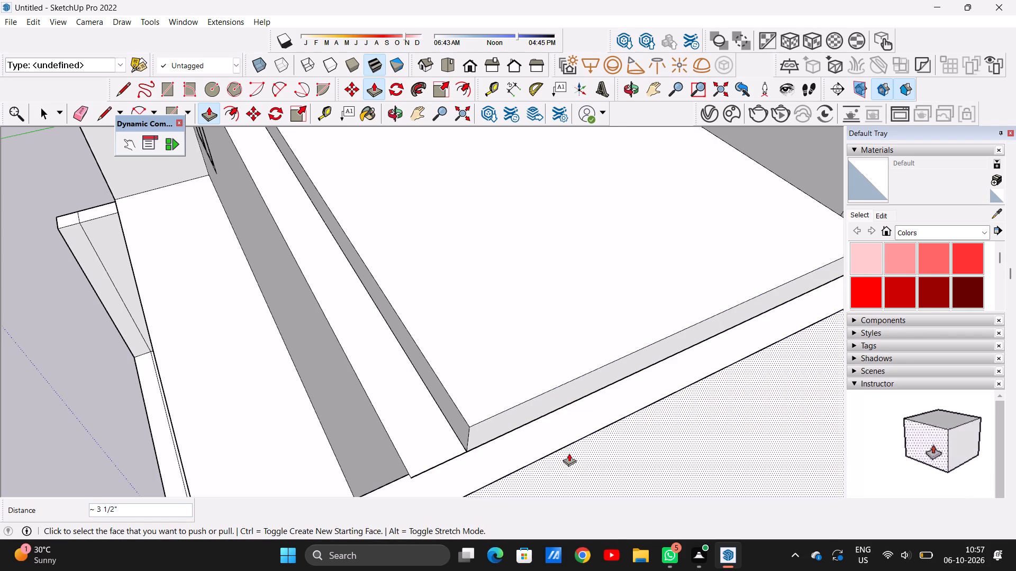
Push/Pull the other roof section, behind the tall front wall, up 3'.
{"action": "scroll", "coordinate": [573, 419], "scroll_direction": "down", "scroll_amount": 15}
{"action": "middle_click_drag", "start_coordinate": [647, 364], "coordinate": [551, 378]}
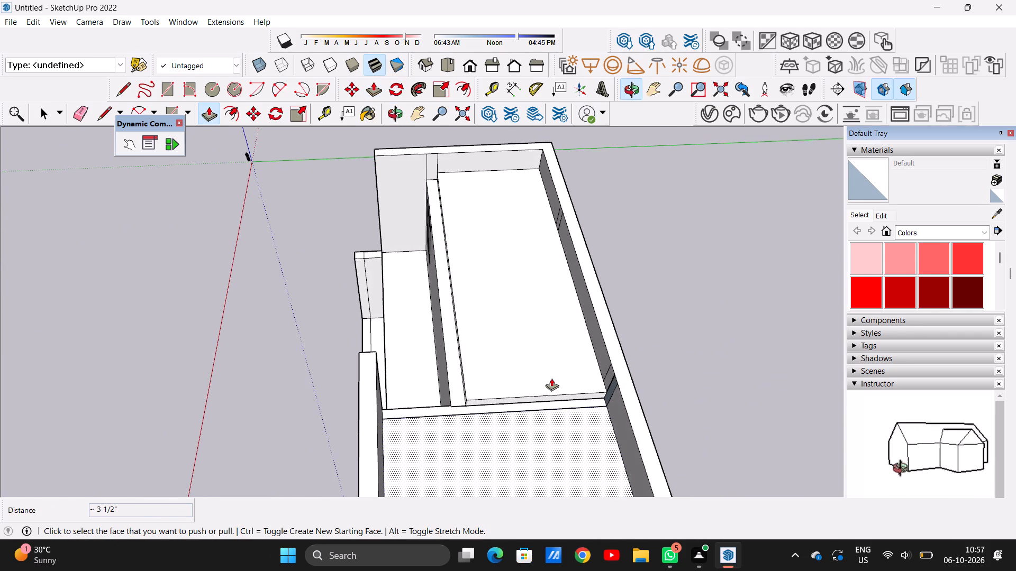
{"action": "key", "text": "space"}
{"action": "scroll", "coordinate": [503, 317], "scroll_direction": "down", "scroll_amount": 6}
{"action": "middle_click_drag", "start_coordinate": [507, 364], "coordinate": [377, 389]}
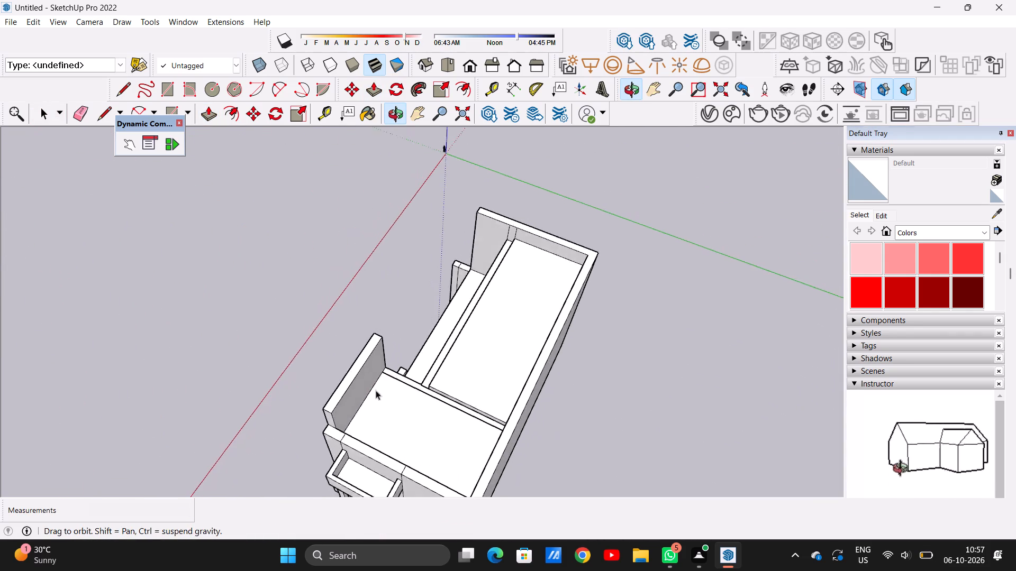
{"action": "scroll", "coordinate": [441, 464], "scroll_direction": "up", "scroll_amount": 9}
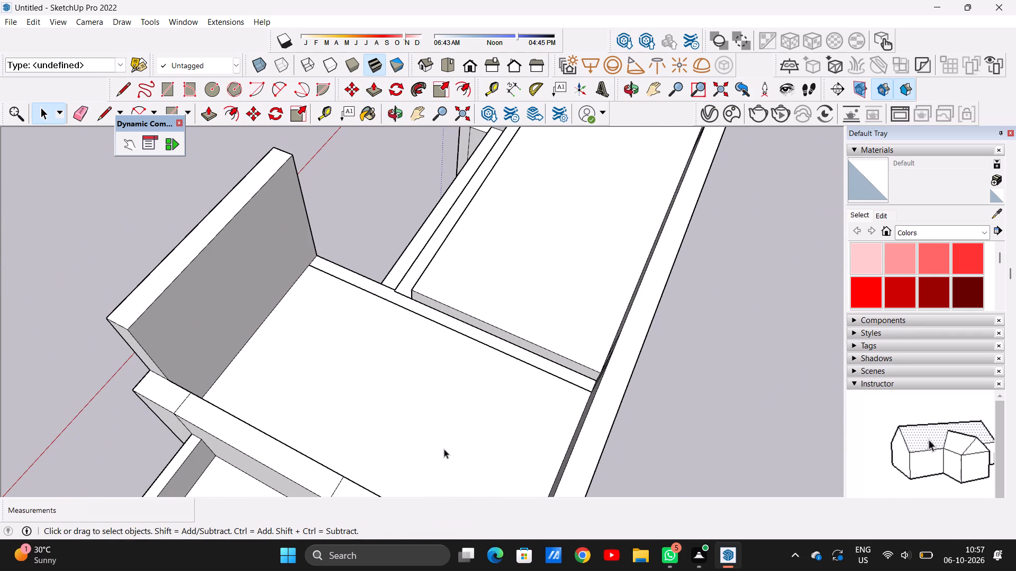
{"action": "key", "text": "p"}
{"action": "left_click", "coordinate": [446, 447]}
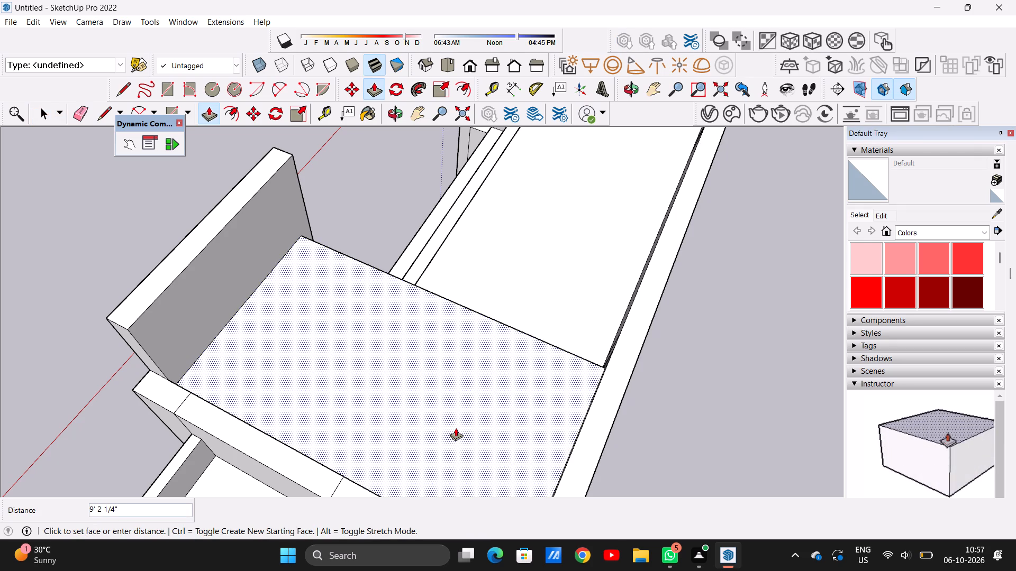
{"action": "type", "text": "3'"}
{"action": "key", "text": "Return"}
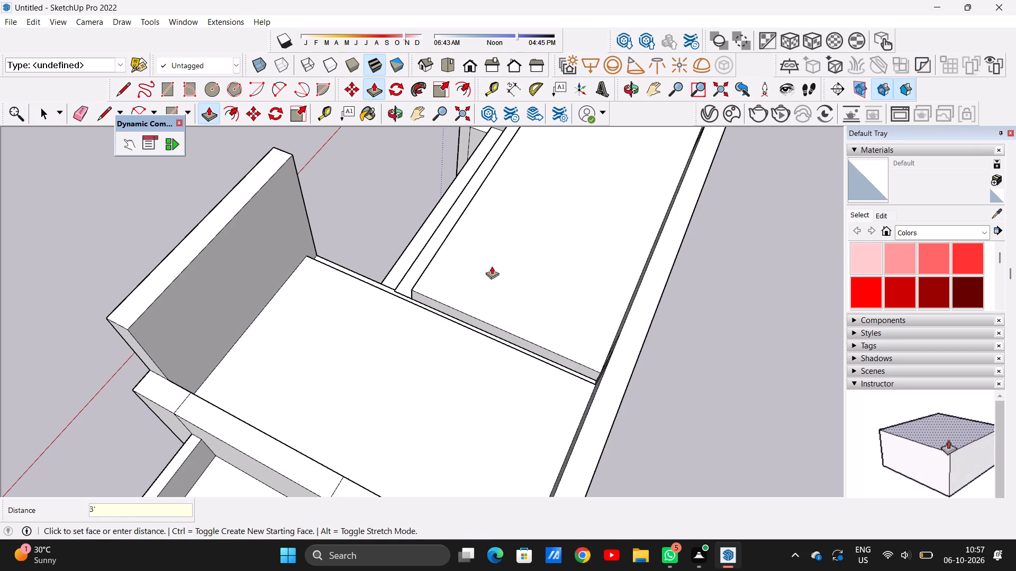
Push/Pull the side face between the two raised roof sections about 2' 7" to close the gap over the dividing strip.
{"action": "middle_click_drag", "start_coordinate": [532, 336], "coordinate": [364, 380]}
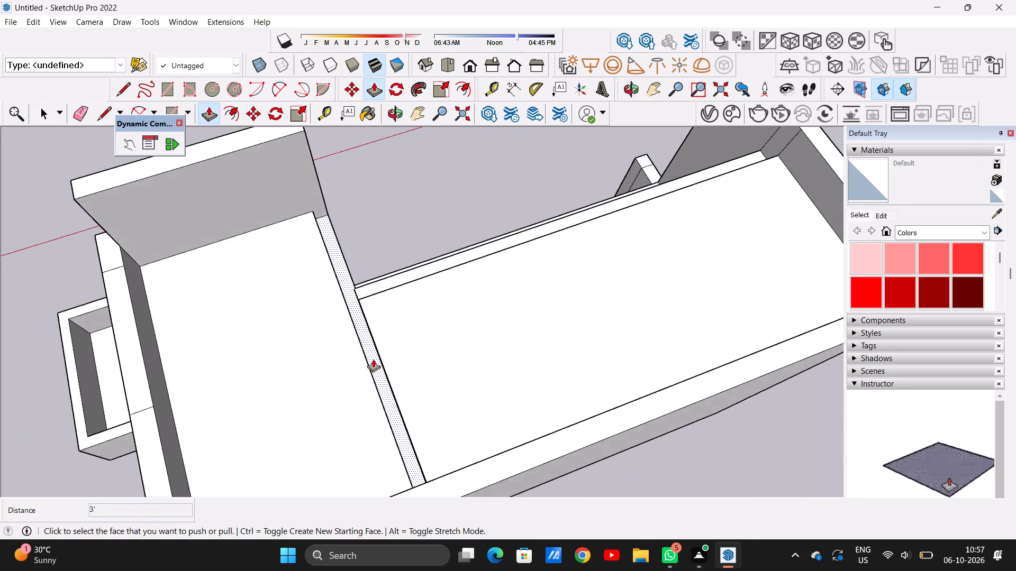
{"action": "scroll", "coordinate": [373, 359], "scroll_direction": "up", "scroll_amount": 11}
{"action": "middle_click_drag", "start_coordinate": [379, 360], "coordinate": [302, 339]}
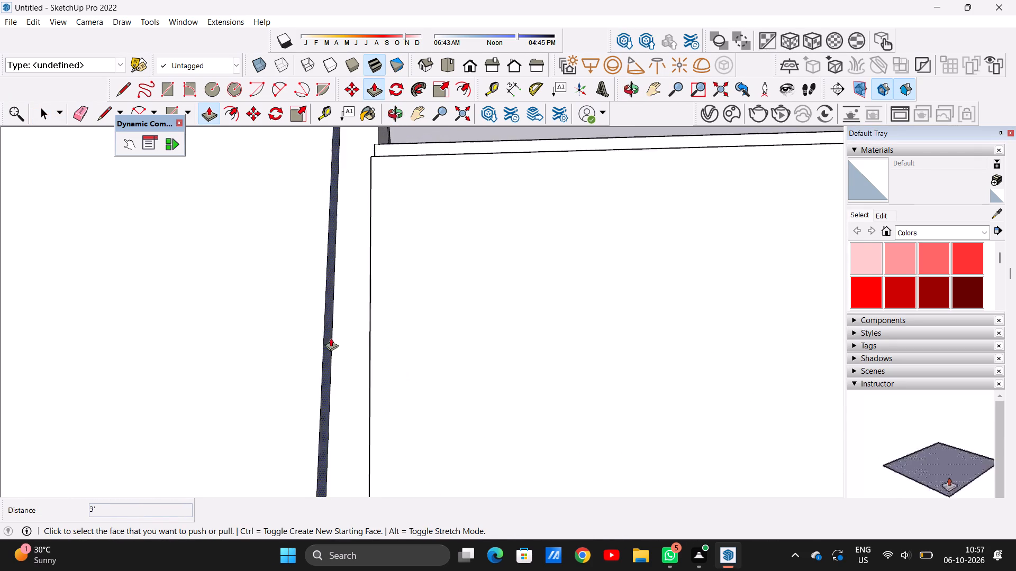
{"action": "scroll", "coordinate": [331, 338], "scroll_direction": "up", "scroll_amount": 6}
{"action": "left_click", "coordinate": [322, 343]}
{"action": "left_click", "coordinate": [411, 348]}
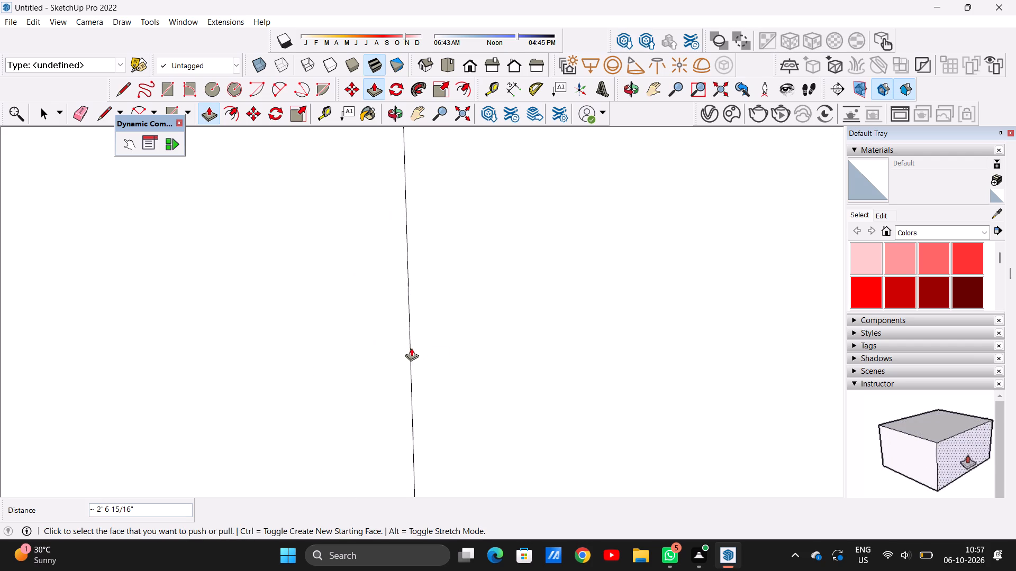
Examine the joined roof slab and the surrounding parapets from the rear and front of the house.
{"action": "key", "text": "space"}
{"action": "scroll", "coordinate": [432, 369], "scroll_direction": "down", "scroll_amount": 20}
{"action": "scroll", "coordinate": [432, 369], "scroll_direction": "down", "scroll_amount": 16}
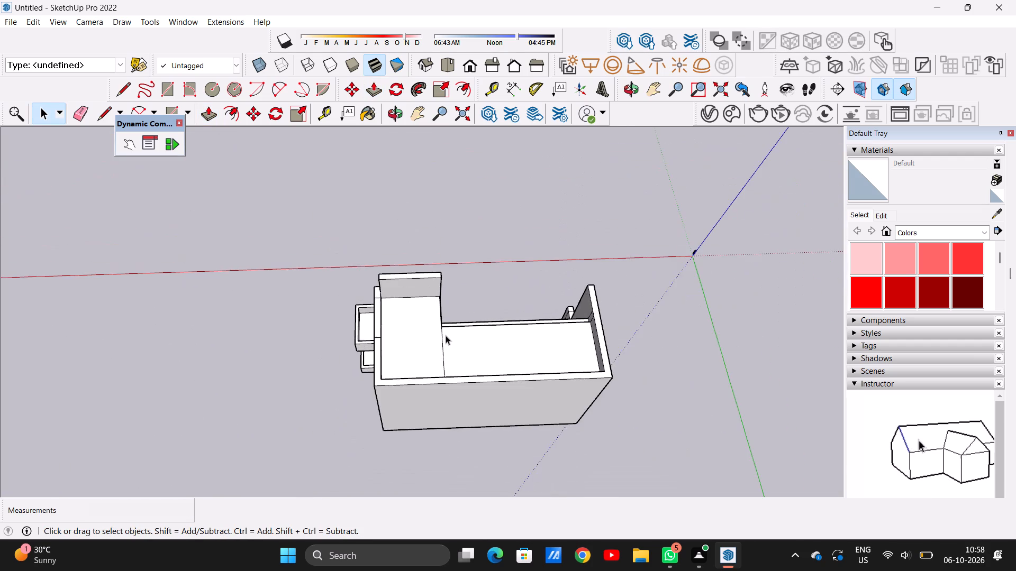
{"action": "middle_click_drag", "start_coordinate": [399, 347], "coordinate": [585, 294]}
{"action": "middle_click_drag", "start_coordinate": [325, 300], "coordinate": [613, 287]}
{"action": "middle_click_drag", "start_coordinate": [240, 273], "coordinate": [494, 275]}
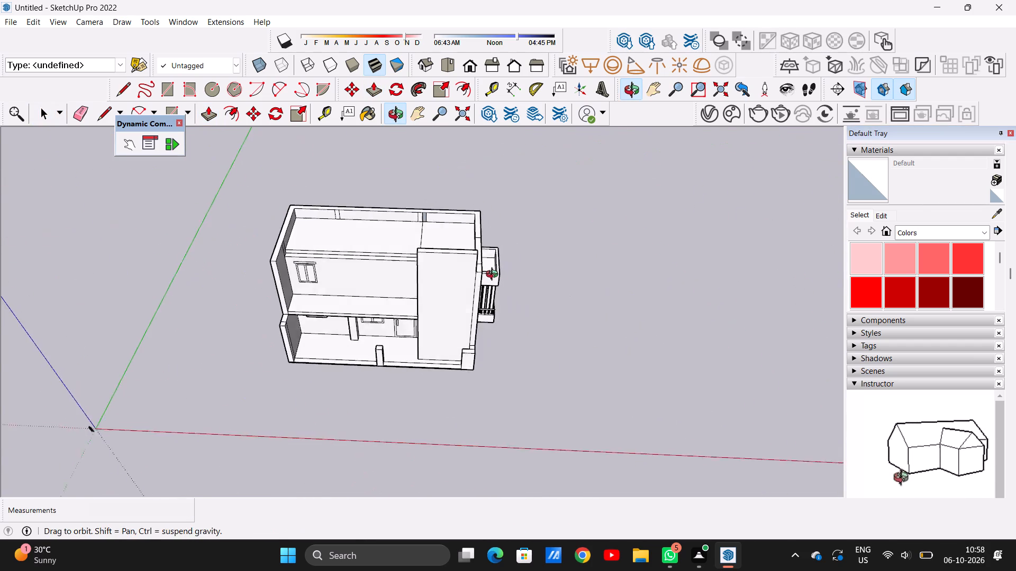
{"action": "middle_click_drag", "start_coordinate": [494, 275], "coordinate": [499, 273]}
{"action": "scroll", "coordinate": [360, 247], "scroll_direction": "up", "scroll_amount": 8}
{"action": "middle_click_drag", "start_coordinate": [301, 283], "coordinate": [473, 265]}
{"action": "scroll", "coordinate": [371, 284], "scroll_direction": "up", "scroll_amount": 3}
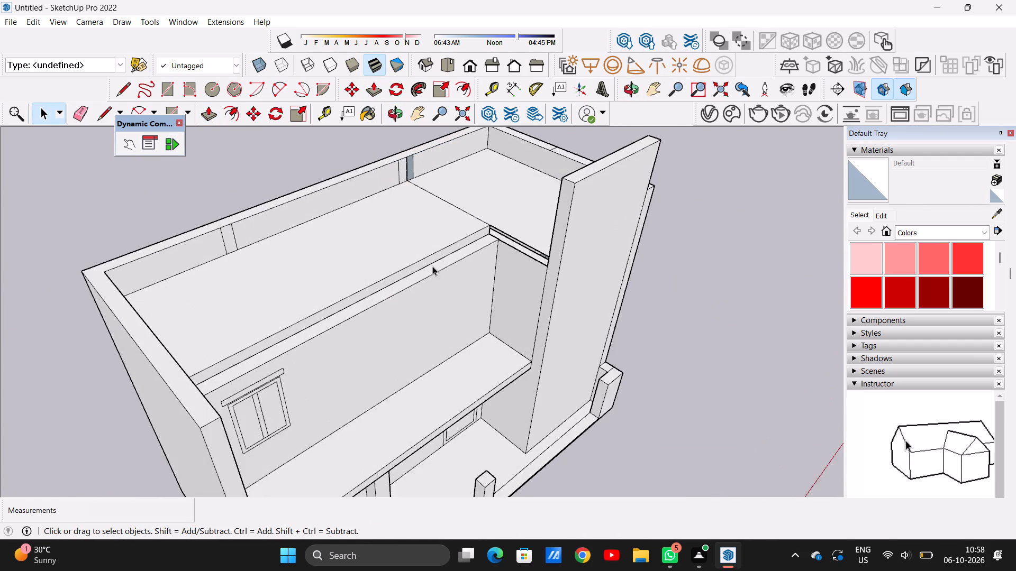
Examine up close the opening under the roof slab's edge where it meets the tall front wall.
{"action": "scroll", "coordinate": [432, 266], "scroll_direction": "up", "scroll_amount": 2}
{"action": "middle_click_drag", "start_coordinate": [501, 259], "coordinate": [564, 230]}
{"action": "scroll", "coordinate": [577, 198], "scroll_direction": "up", "scroll_amount": 13}
{"action": "scroll", "coordinate": [532, 215], "scroll_direction": "down", "scroll_amount": 2}
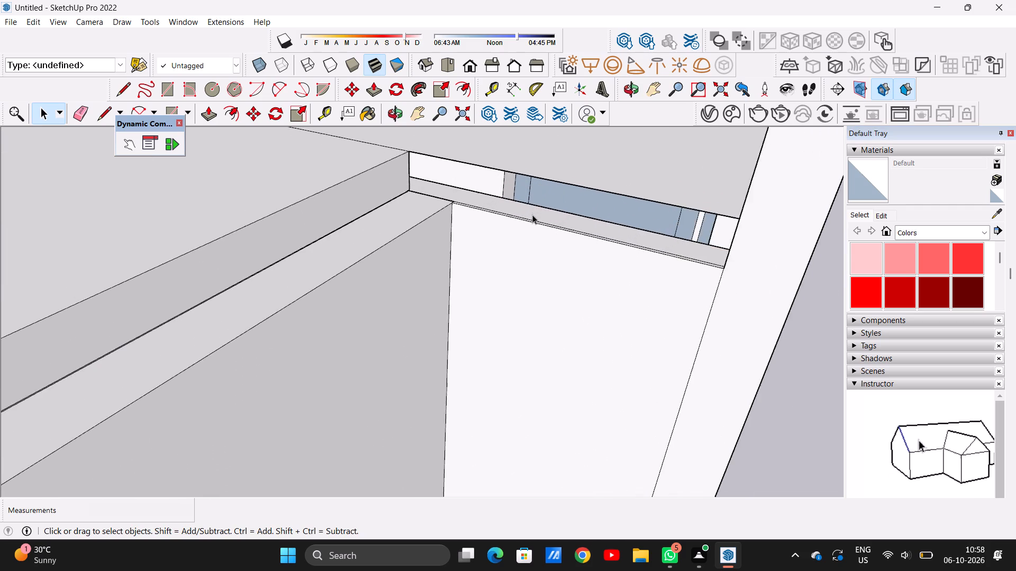
{"action": "scroll", "coordinate": [532, 215], "scroll_direction": "down", "scroll_amount": 5}
{"action": "middle_click_drag", "start_coordinate": [532, 214], "coordinate": [557, 215]}
{"action": "scroll", "coordinate": [513, 198], "scroll_direction": "up", "scroll_amount": 3}
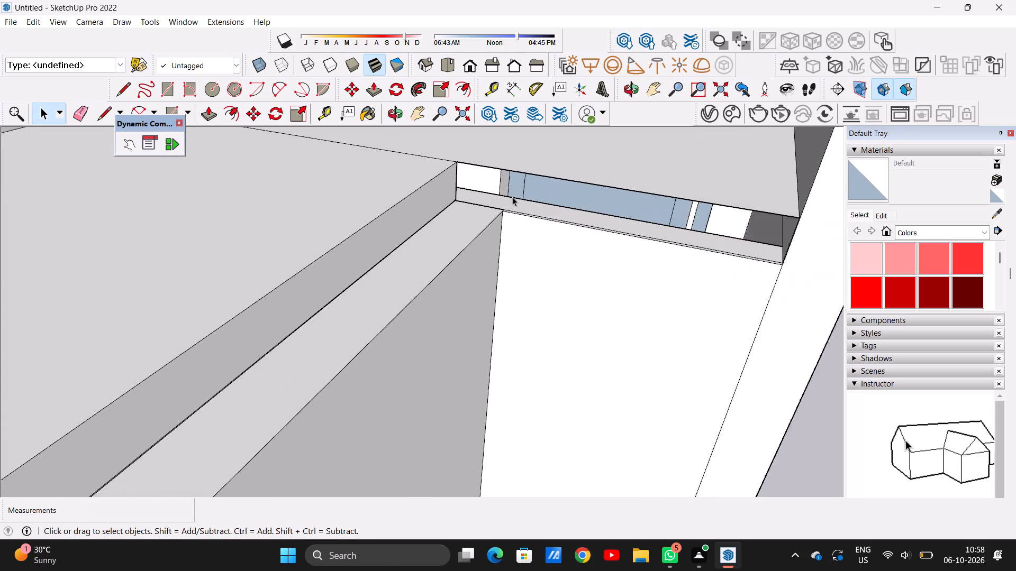
{"action": "scroll", "coordinate": [512, 197], "scroll_direction": "up", "scroll_amount": 5}
{"action": "scroll", "coordinate": [493, 212], "scroll_direction": "down", "scroll_amount": 13}
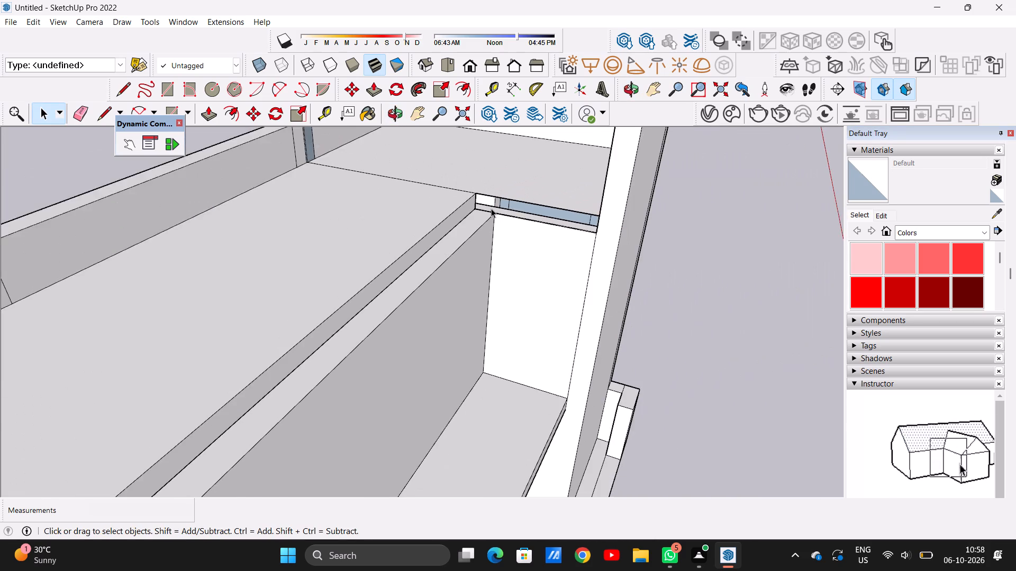
{"action": "scroll", "coordinate": [491, 208], "scroll_direction": "down", "scroll_amount": 2}
{"action": "middle_click_drag", "start_coordinate": [554, 212], "coordinate": [599, 192]}
{"action": "middle_click_drag", "start_coordinate": [572, 205], "coordinate": [619, 214]}
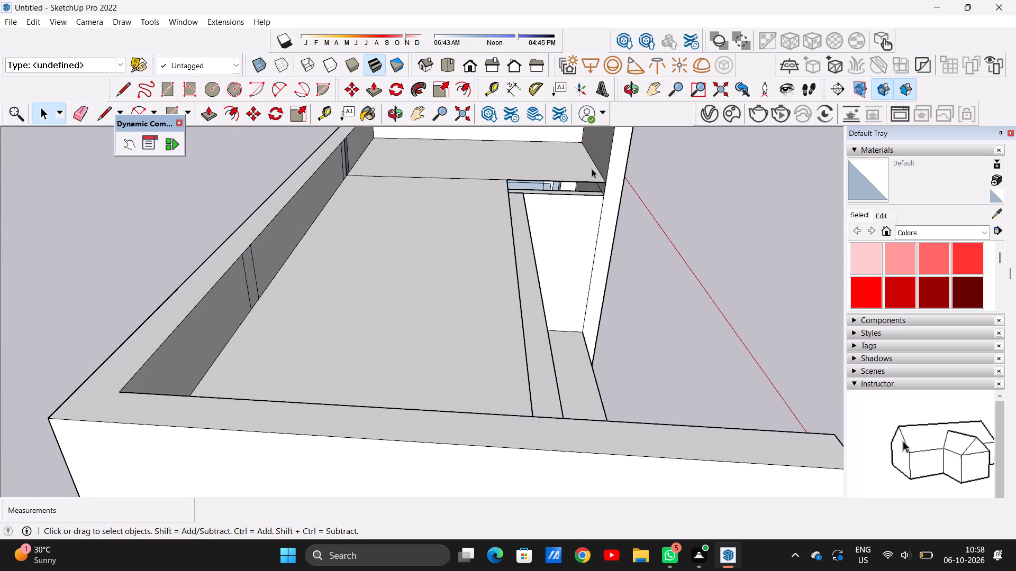
{"action": "scroll", "coordinate": [592, 169], "scroll_direction": "up", "scroll_amount": 7}
{"action": "middle_click_drag", "start_coordinate": [580, 224], "coordinate": [559, 263]}
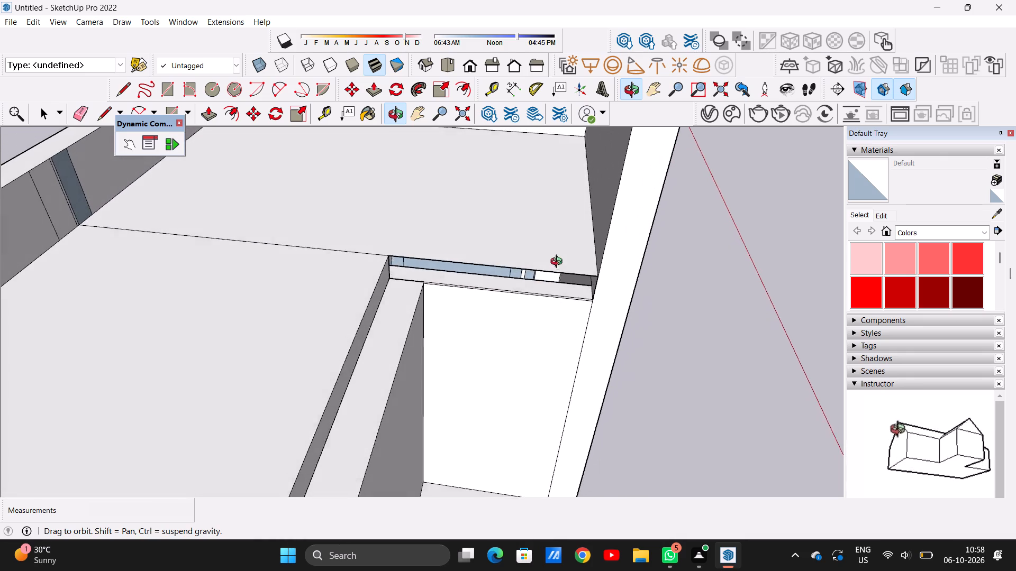
{"action": "middle_click_drag", "start_coordinate": [559, 263], "coordinate": [559, 264]}
{"action": "scroll", "coordinate": [488, 230], "scroll_direction": "down", "scroll_amount": 6}
{"action": "middle_click_drag", "start_coordinate": [483, 265], "coordinate": [442, 169]}
{"action": "scroll", "coordinate": [445, 173], "scroll_direction": "up", "scroll_amount": 2}
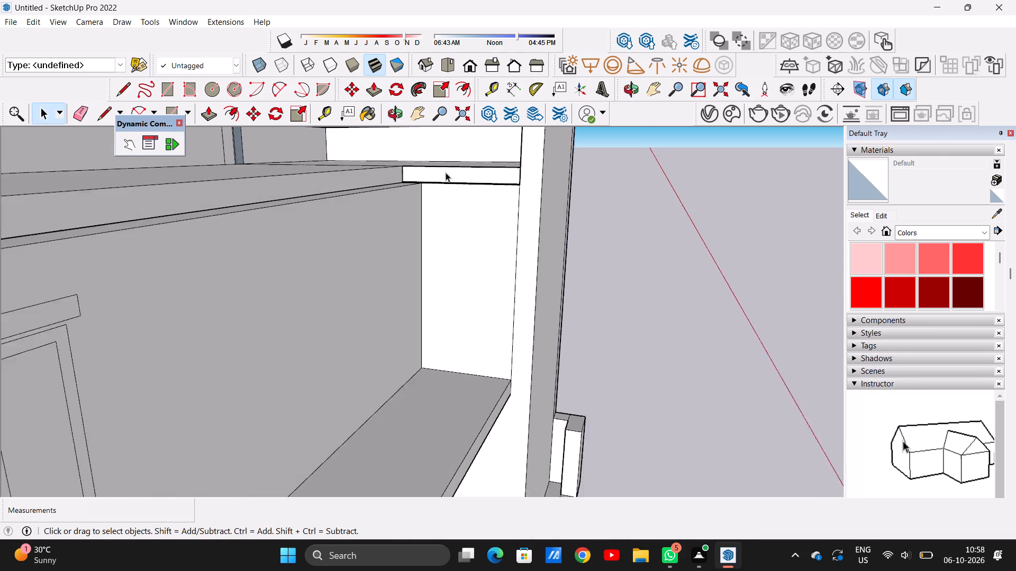
{"action": "scroll", "coordinate": [446, 172], "scroll_direction": "up", "scroll_amount": 16}
{"action": "scroll", "coordinate": [467, 227], "scroll_direction": "down", "scroll_amount": 20}
{"action": "scroll", "coordinate": [467, 227], "scroll_direction": "down", "scroll_amount": 5}
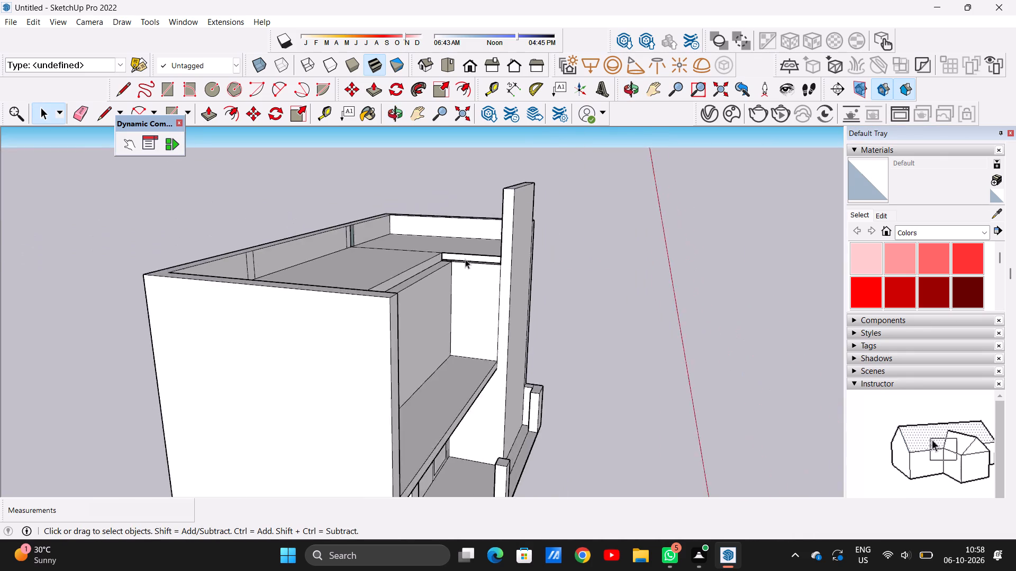
Examine the roof slab and parapets from above and the front, around the tall front wall.
{"action": "scroll", "coordinate": [465, 259], "scroll_direction": "down", "scroll_amount": 8}
{"action": "middle_click_drag", "start_coordinate": [465, 242], "coordinate": [374, 332]}
{"action": "middle_click_drag", "start_coordinate": [486, 250], "coordinate": [275, 318]}
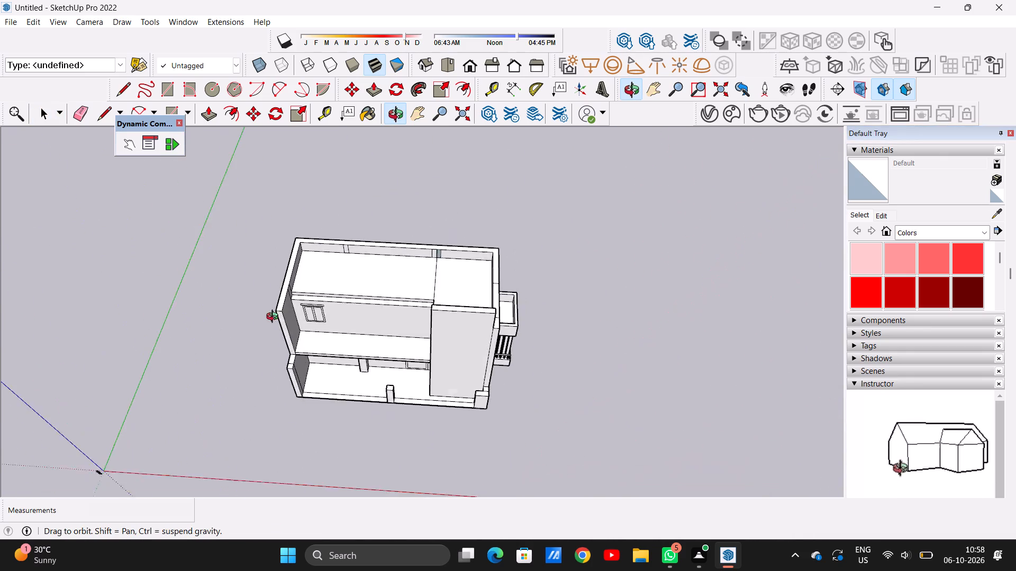
{"action": "middle_click_drag", "start_coordinate": [275, 318], "coordinate": [255, 341]}
{"action": "scroll", "coordinate": [501, 279], "scroll_direction": "up", "scroll_amount": 7}
{"action": "middle_click_drag", "start_coordinate": [442, 291], "coordinate": [327, 308]}
{"action": "scroll", "coordinate": [367, 329], "scroll_direction": "up", "scroll_amount": 7}
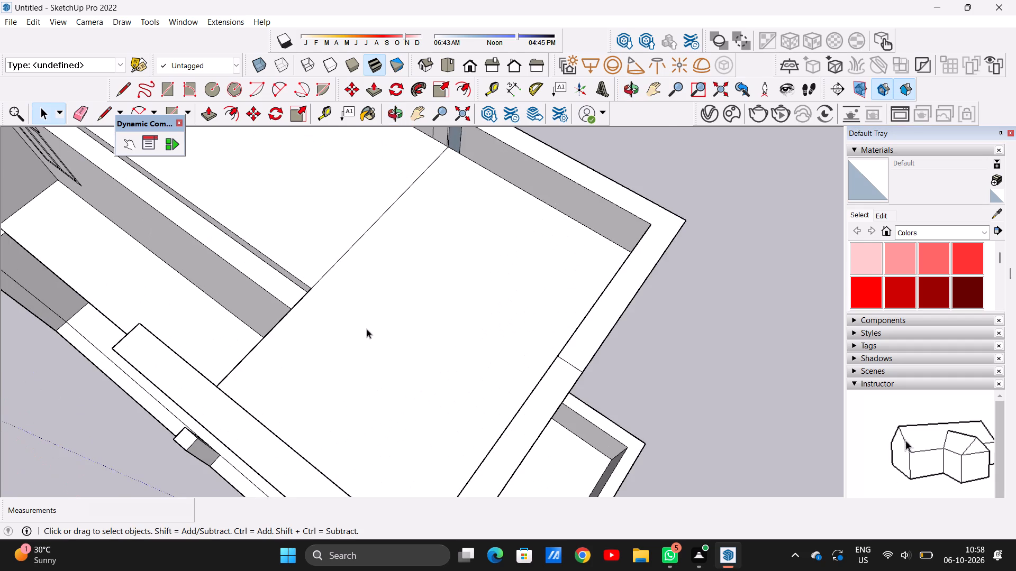
{"action": "scroll", "coordinate": [373, 324], "scroll_direction": "down", "scroll_amount": 12}
{"action": "middle_click_drag", "start_coordinate": [351, 293], "coordinate": [525, 240]}
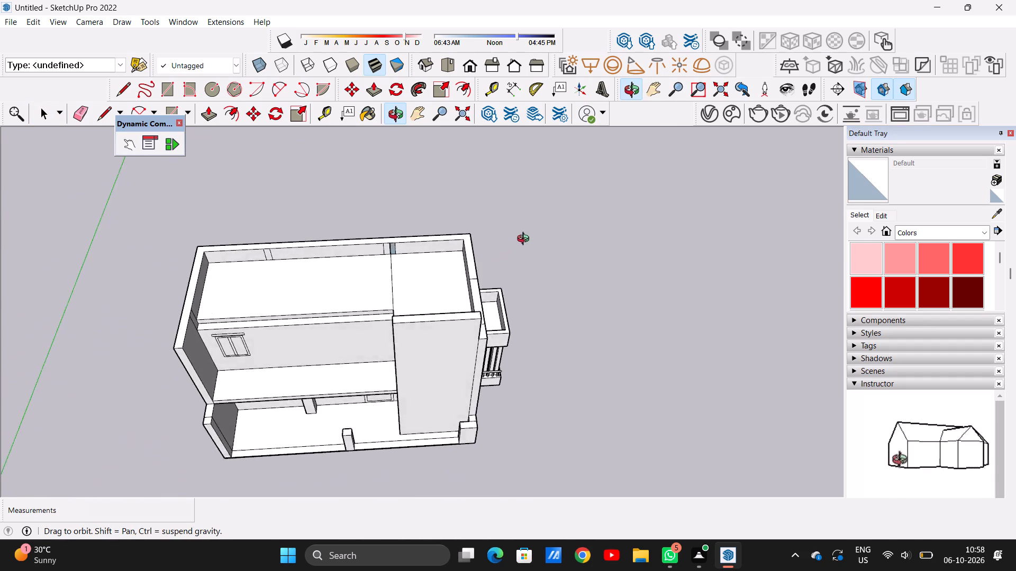
{"action": "middle_click_drag", "start_coordinate": [525, 240], "coordinate": [556, 174]}
{"action": "middle_click_drag", "start_coordinate": [284, 317], "coordinate": [424, 219]}
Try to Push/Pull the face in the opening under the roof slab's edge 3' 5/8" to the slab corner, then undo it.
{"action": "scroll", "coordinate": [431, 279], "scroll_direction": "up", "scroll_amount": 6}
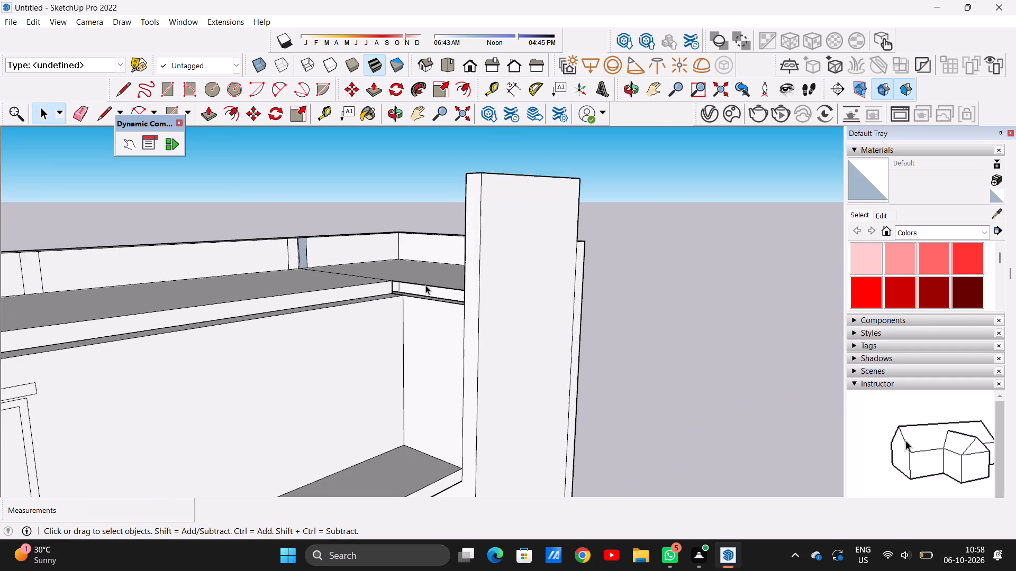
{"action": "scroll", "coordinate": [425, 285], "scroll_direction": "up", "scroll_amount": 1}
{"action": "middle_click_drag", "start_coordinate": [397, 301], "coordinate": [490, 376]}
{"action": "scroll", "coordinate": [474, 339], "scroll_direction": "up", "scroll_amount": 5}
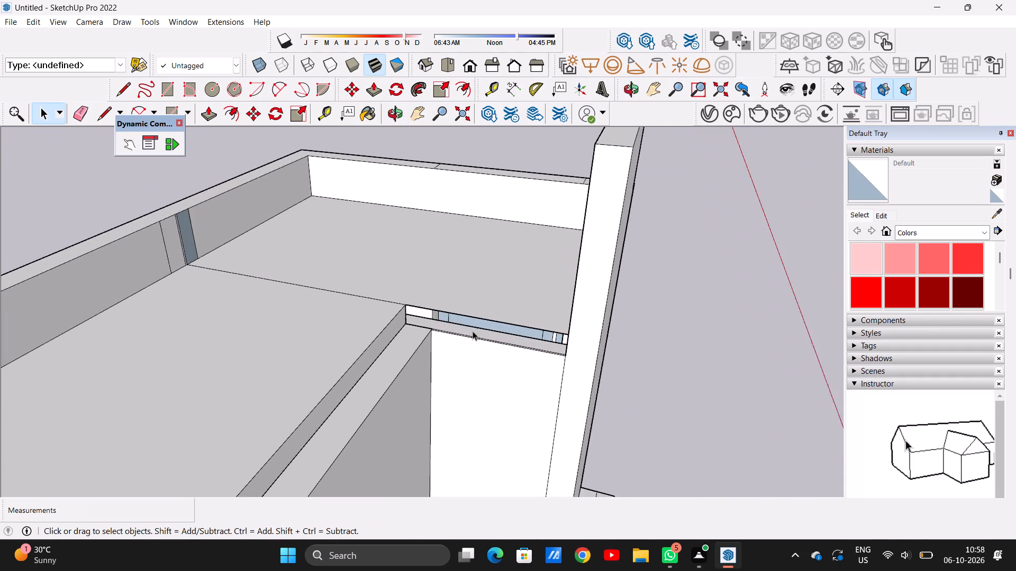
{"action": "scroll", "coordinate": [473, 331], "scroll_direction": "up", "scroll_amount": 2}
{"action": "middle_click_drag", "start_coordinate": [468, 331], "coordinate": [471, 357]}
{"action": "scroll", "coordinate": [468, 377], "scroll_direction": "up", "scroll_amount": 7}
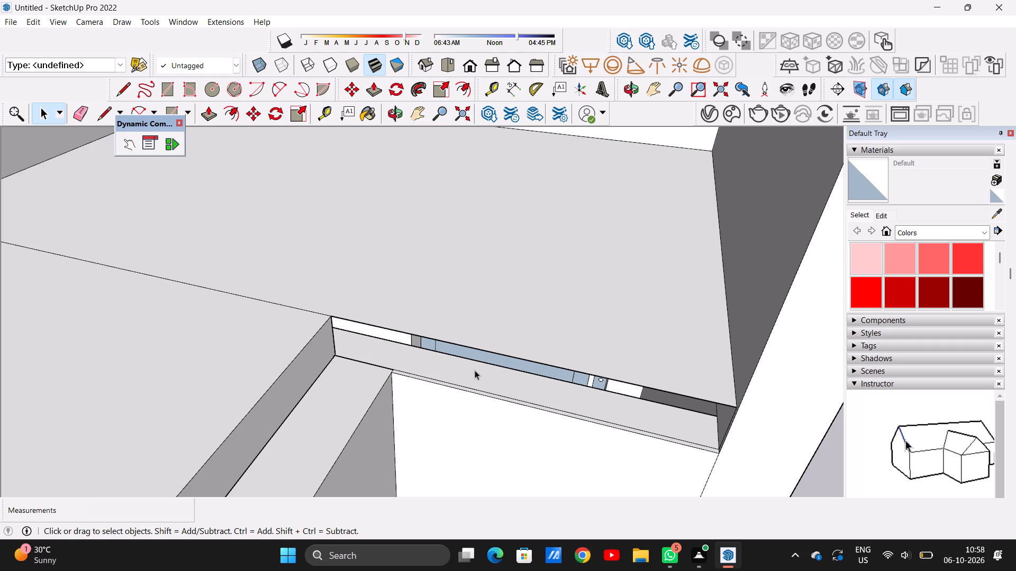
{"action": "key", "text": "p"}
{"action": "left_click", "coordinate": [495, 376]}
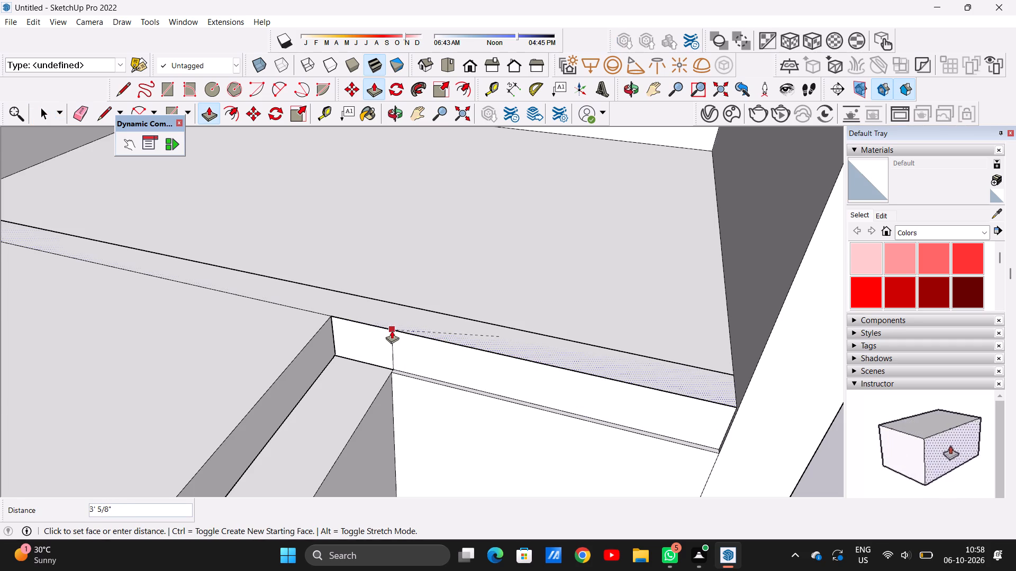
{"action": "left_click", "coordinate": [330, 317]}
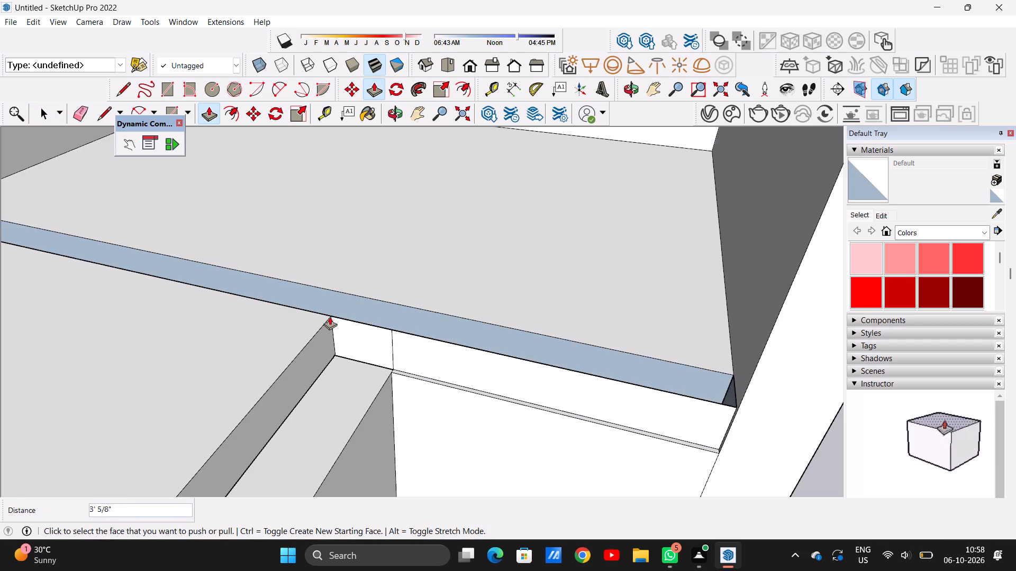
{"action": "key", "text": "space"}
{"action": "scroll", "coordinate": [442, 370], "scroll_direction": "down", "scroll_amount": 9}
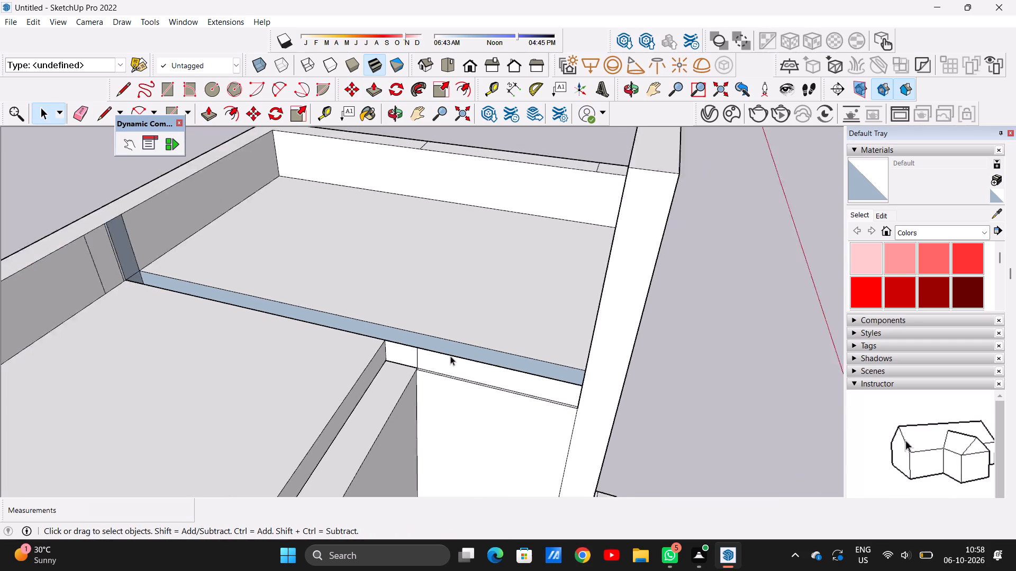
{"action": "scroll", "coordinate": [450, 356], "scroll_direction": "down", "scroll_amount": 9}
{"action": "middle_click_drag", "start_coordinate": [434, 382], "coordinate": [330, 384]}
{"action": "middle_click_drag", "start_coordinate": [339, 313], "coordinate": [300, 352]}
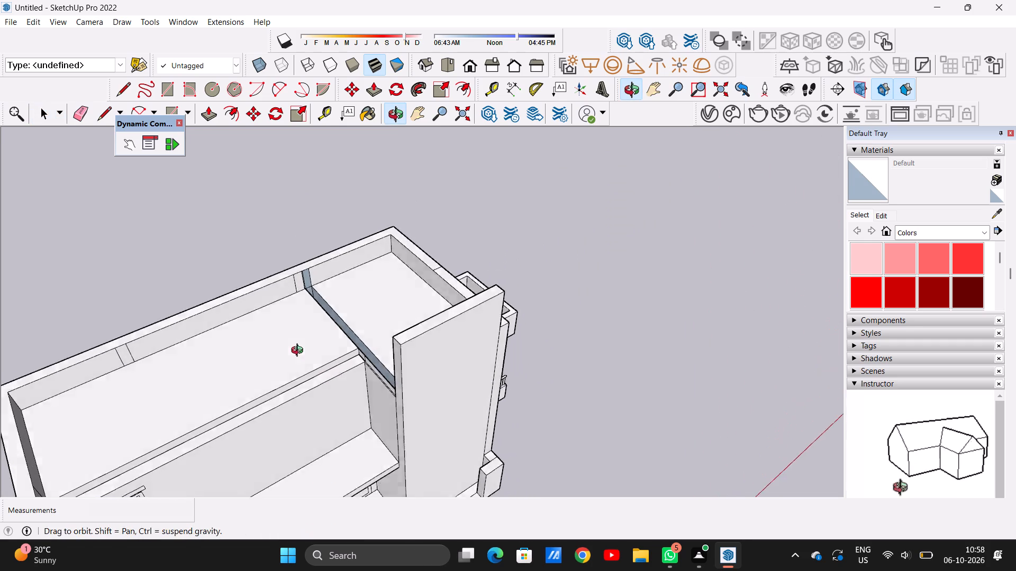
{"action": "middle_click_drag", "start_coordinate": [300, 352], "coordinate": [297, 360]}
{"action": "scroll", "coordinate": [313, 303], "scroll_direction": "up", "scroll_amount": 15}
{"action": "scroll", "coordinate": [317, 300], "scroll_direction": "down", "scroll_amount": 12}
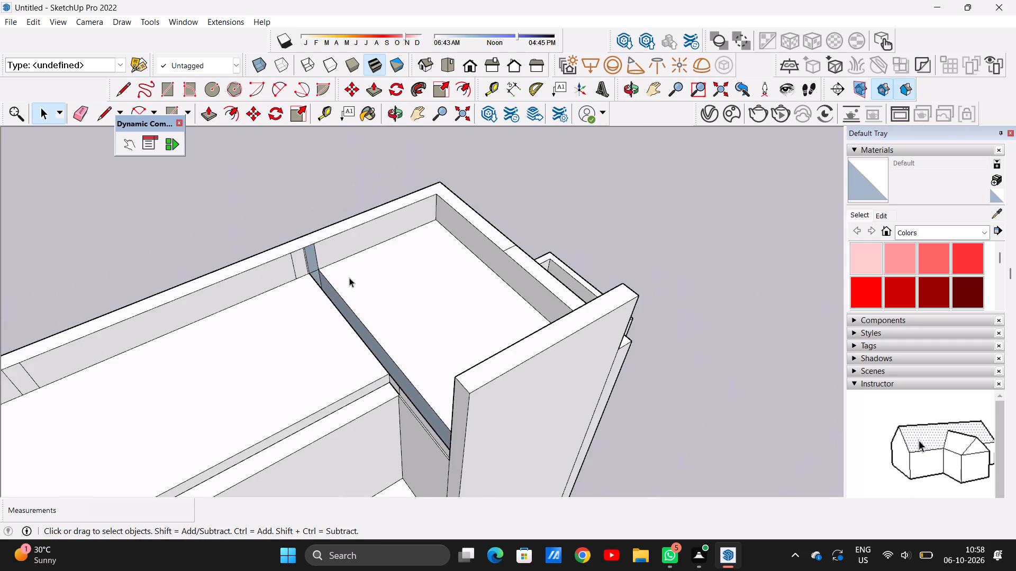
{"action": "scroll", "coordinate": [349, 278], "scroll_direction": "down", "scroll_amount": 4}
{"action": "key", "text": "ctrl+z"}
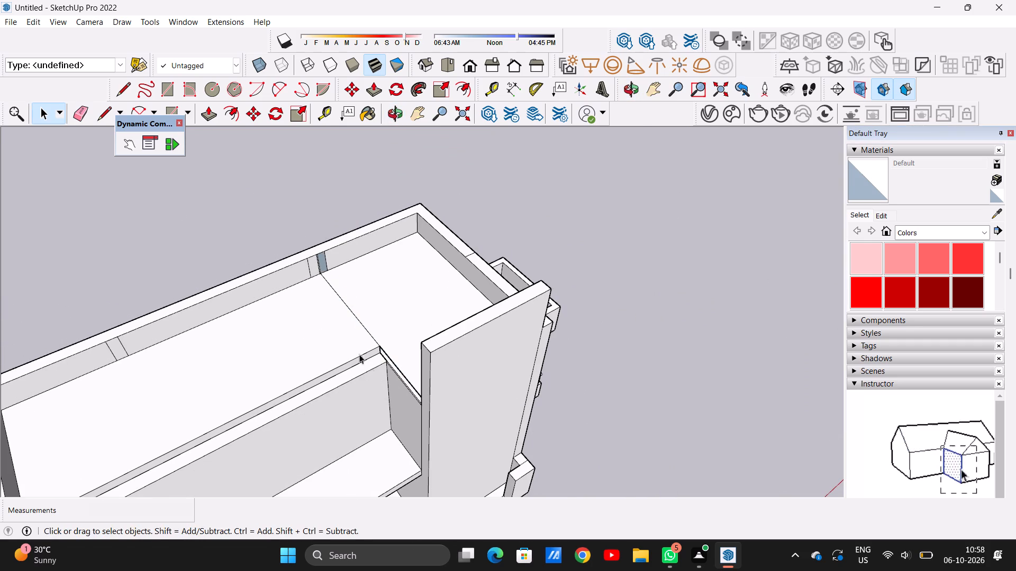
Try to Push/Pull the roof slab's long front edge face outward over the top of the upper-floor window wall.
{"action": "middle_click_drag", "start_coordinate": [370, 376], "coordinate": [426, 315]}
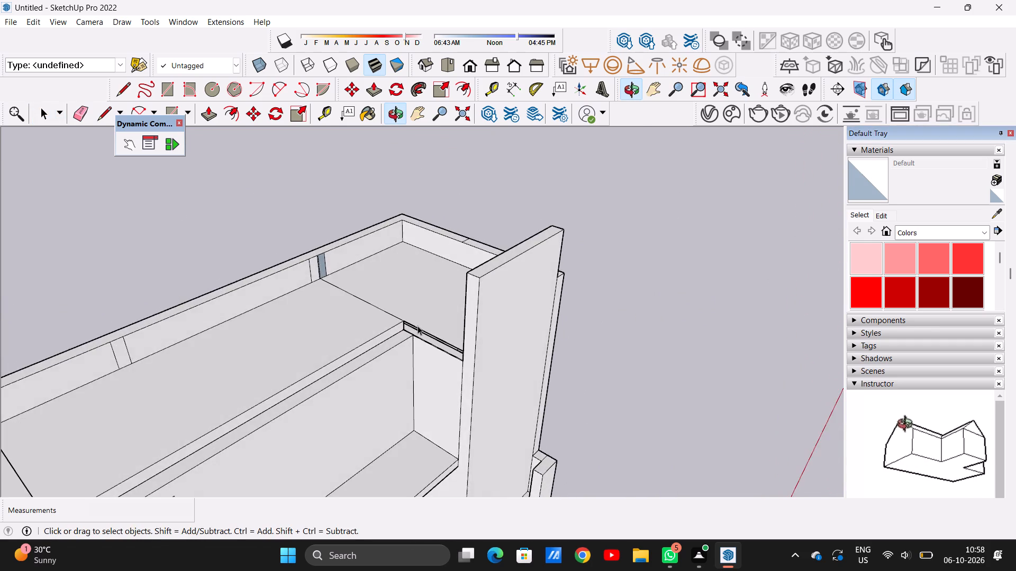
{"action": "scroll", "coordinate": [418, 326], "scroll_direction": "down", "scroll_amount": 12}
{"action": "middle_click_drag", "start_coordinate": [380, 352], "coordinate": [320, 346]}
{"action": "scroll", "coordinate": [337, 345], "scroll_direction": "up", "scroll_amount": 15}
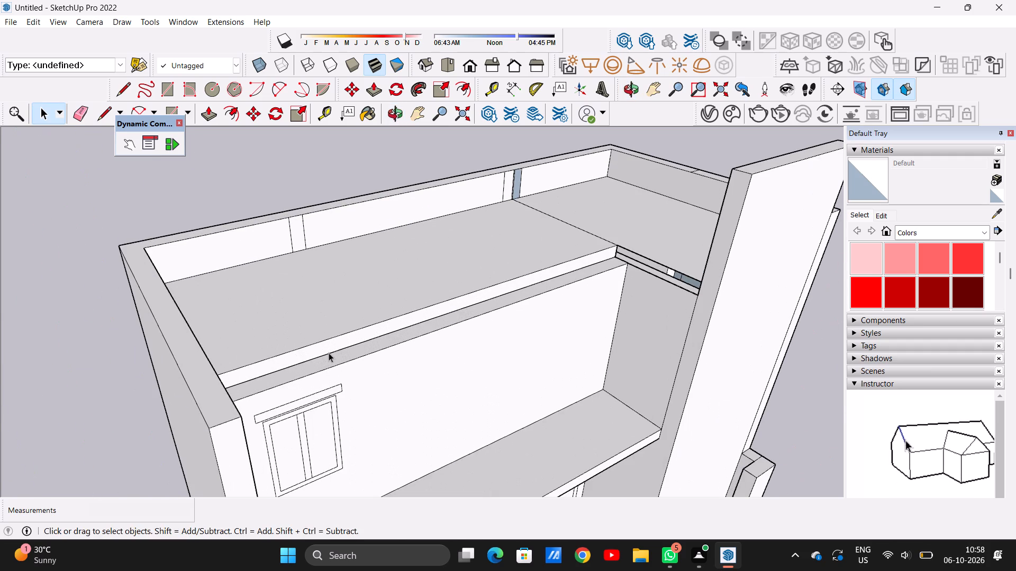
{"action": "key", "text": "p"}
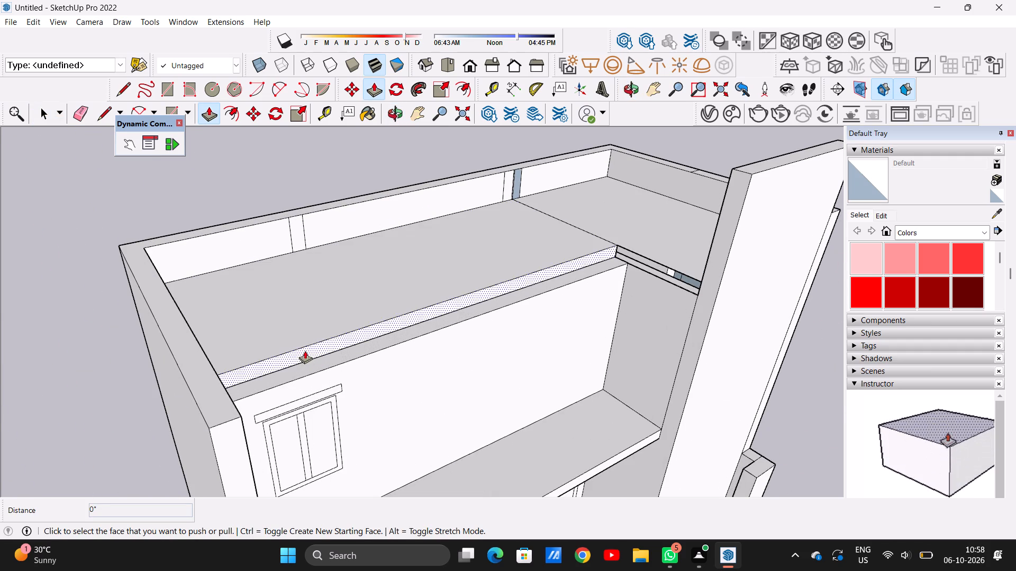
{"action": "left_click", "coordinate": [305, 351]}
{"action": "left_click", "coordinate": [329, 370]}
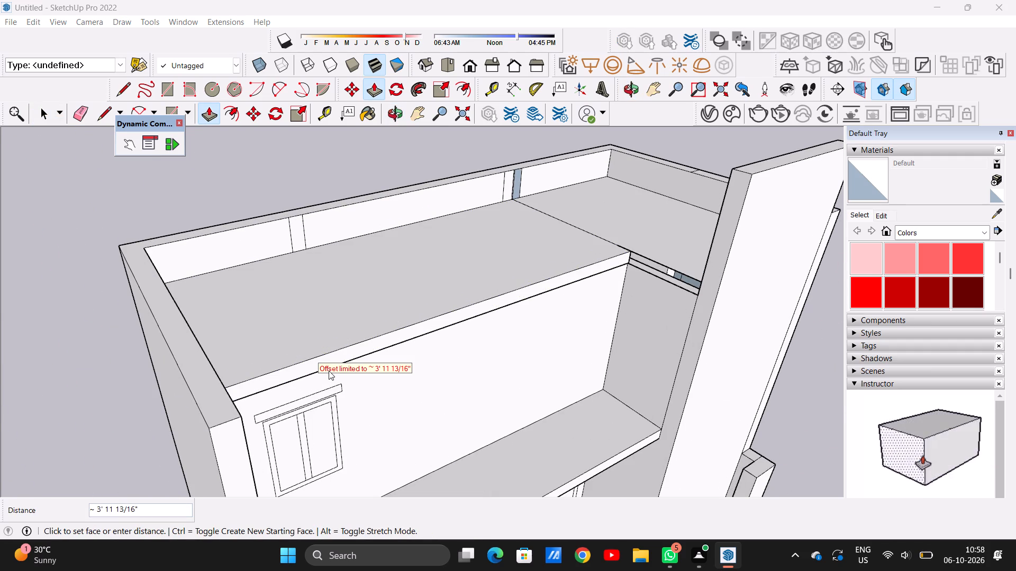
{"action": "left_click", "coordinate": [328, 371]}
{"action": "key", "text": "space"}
Push/Pull the roof slab's long front edge face outward about 3' 11 13/16", flush with the upper-floor window wall.
{"action": "scroll", "coordinate": [249, 356], "scroll_direction": "up", "scroll_amount": 3}
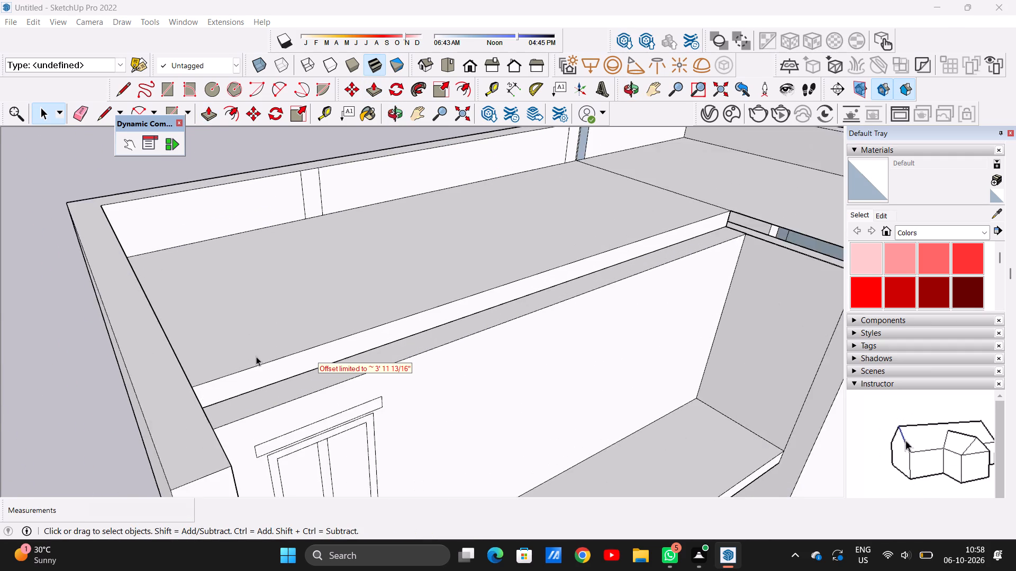
{"action": "scroll", "coordinate": [256, 356], "scroll_direction": "up", "scroll_amount": 7}
{"action": "key", "text": "p"}
{"action": "left_click", "coordinate": [257, 377]}
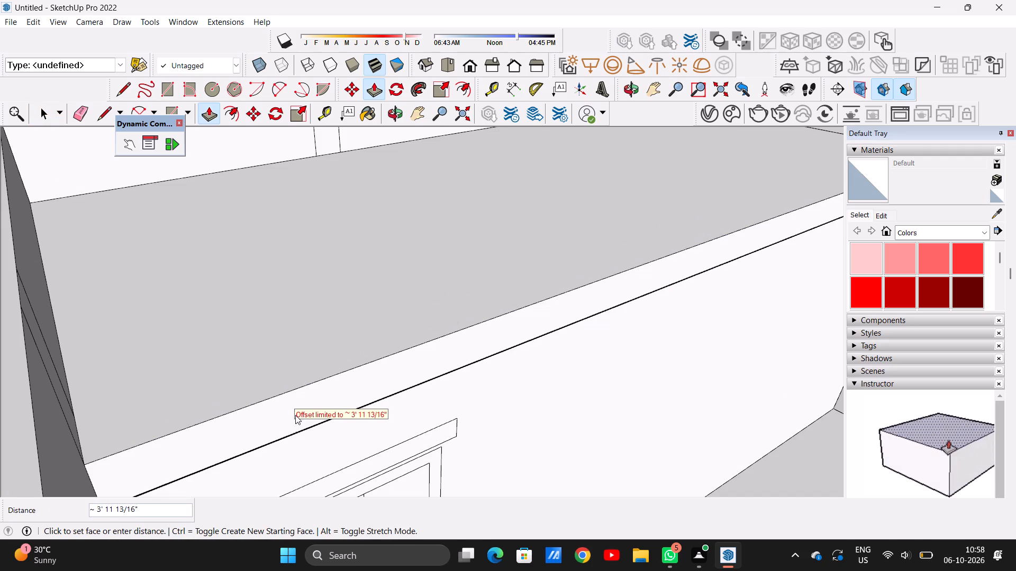
{"action": "left_click", "coordinate": [303, 427]}
{"action": "key", "text": "space"}
Draw a door rectangle about 18' wide by 31' 2" high on the upper-floor wall, rising from the floor near the tall front wall.
{"action": "scroll", "coordinate": [338, 390], "scroll_direction": "down", "scroll_amount": 17}
{"action": "middle_click_drag", "start_coordinate": [434, 387], "coordinate": [403, 372]}
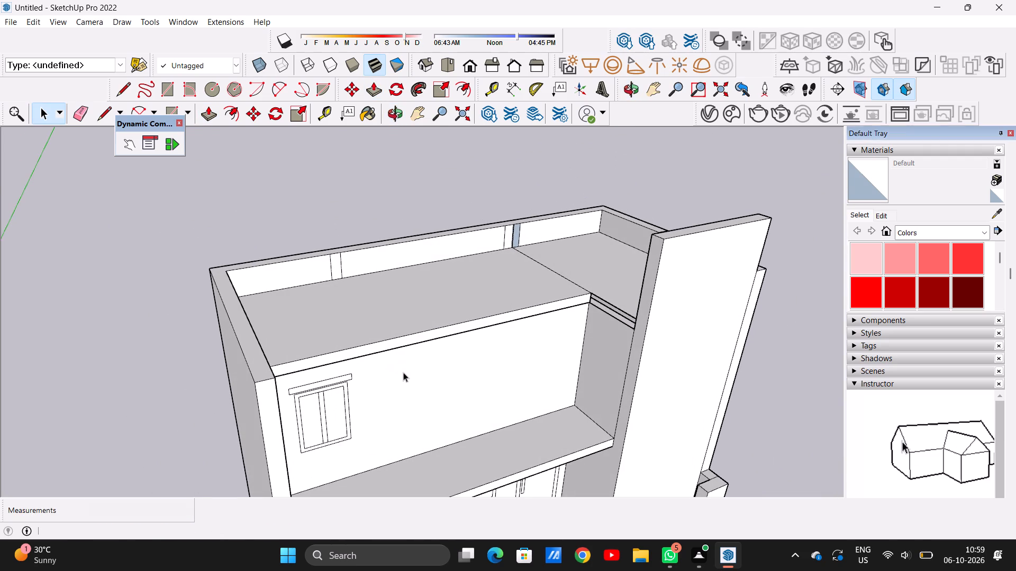
{"action": "scroll", "coordinate": [414, 351], "scroll_direction": "up", "scroll_amount": 6}
{"action": "scroll", "coordinate": [482, 333], "scroll_direction": "down", "scroll_amount": 9}
{"action": "scroll", "coordinate": [511, 318], "scroll_direction": "up", "scroll_amount": 8}
{"action": "scroll", "coordinate": [505, 323], "scroll_direction": "down", "scroll_amount": 13}
{"action": "middle_click_drag", "start_coordinate": [502, 361], "coordinate": [410, 291]}
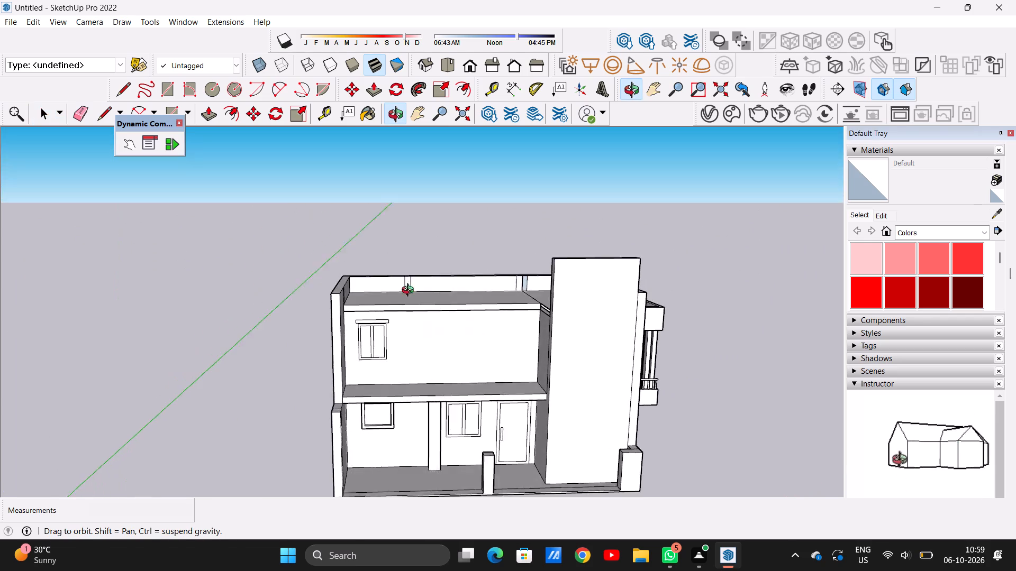
{"action": "middle_click_drag", "start_coordinate": [410, 291], "coordinate": [411, 283]}
{"action": "scroll", "coordinate": [441, 358], "scroll_direction": "up", "scroll_amount": 4}
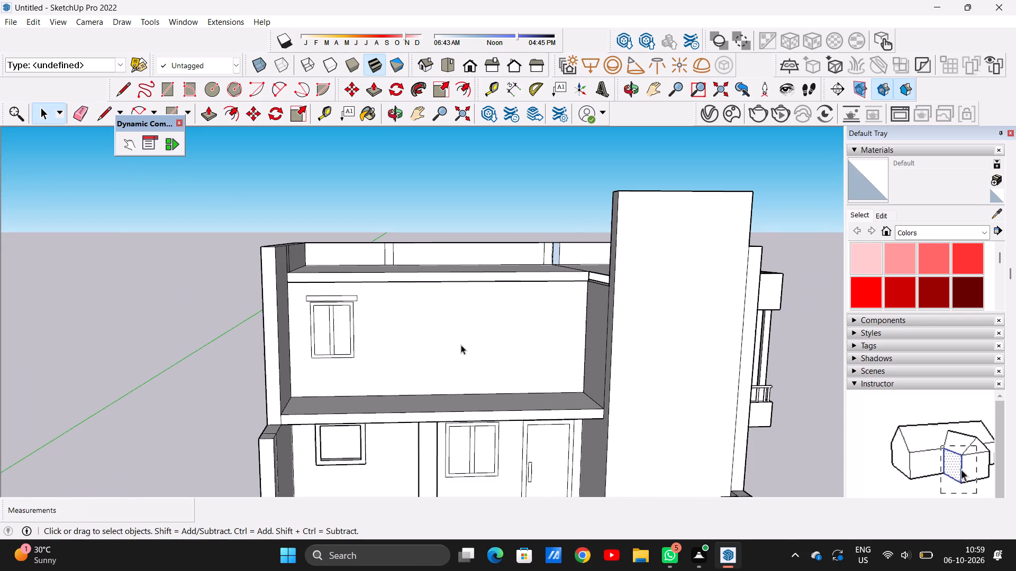
{"action": "scroll", "coordinate": [443, 353], "scroll_direction": "up", "scroll_amount": 2}
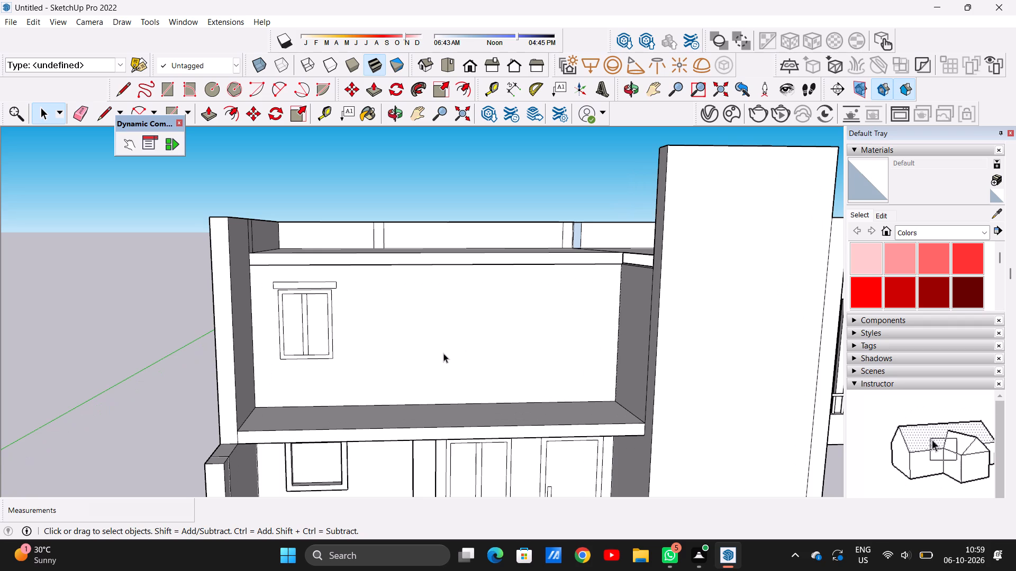
{"action": "key", "text": "r"}
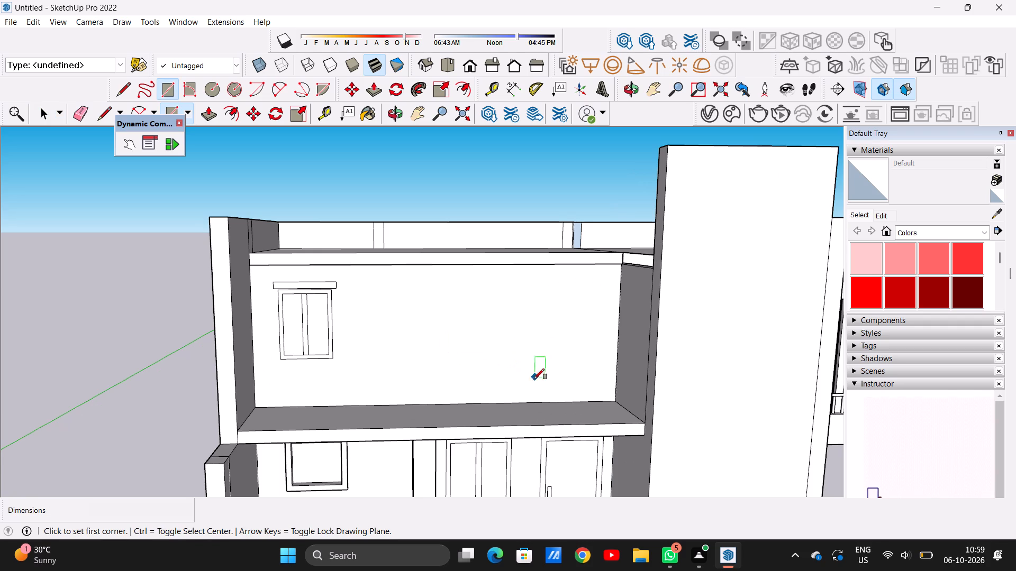
{"action": "left_click", "coordinate": [510, 402]}
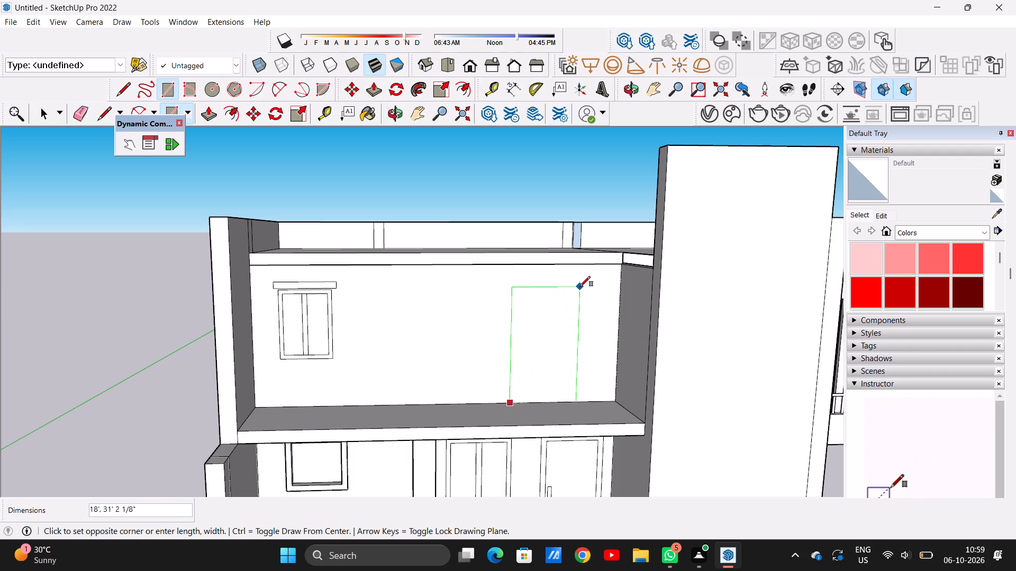
{"action": "left_click", "coordinate": [580, 287]}
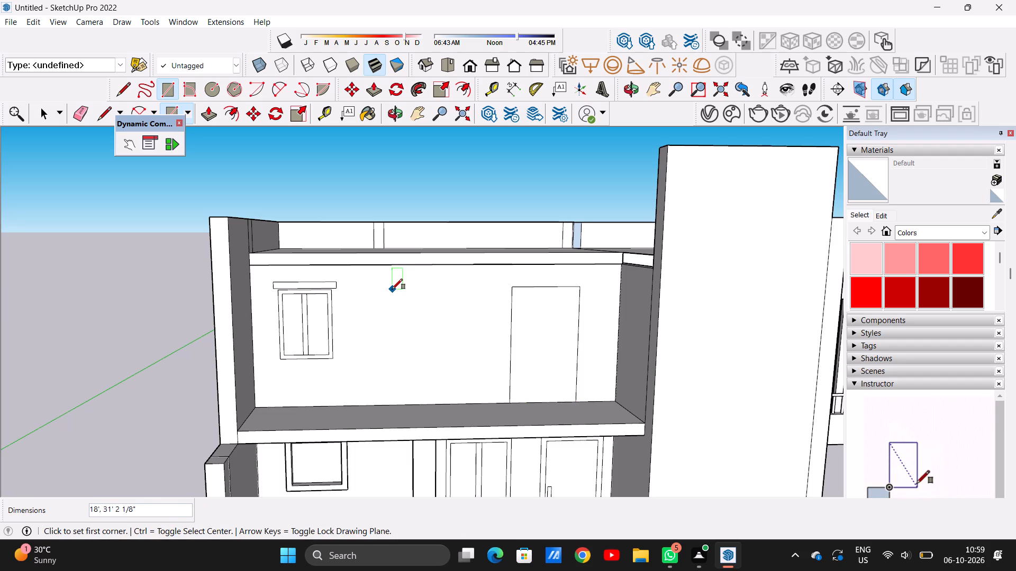
Draw a window about 15' 4" by 20' 11" between the existing window and the door outline, with a frame offset about 1' 7" inward.
{"action": "left_click", "coordinate": [392, 289]}
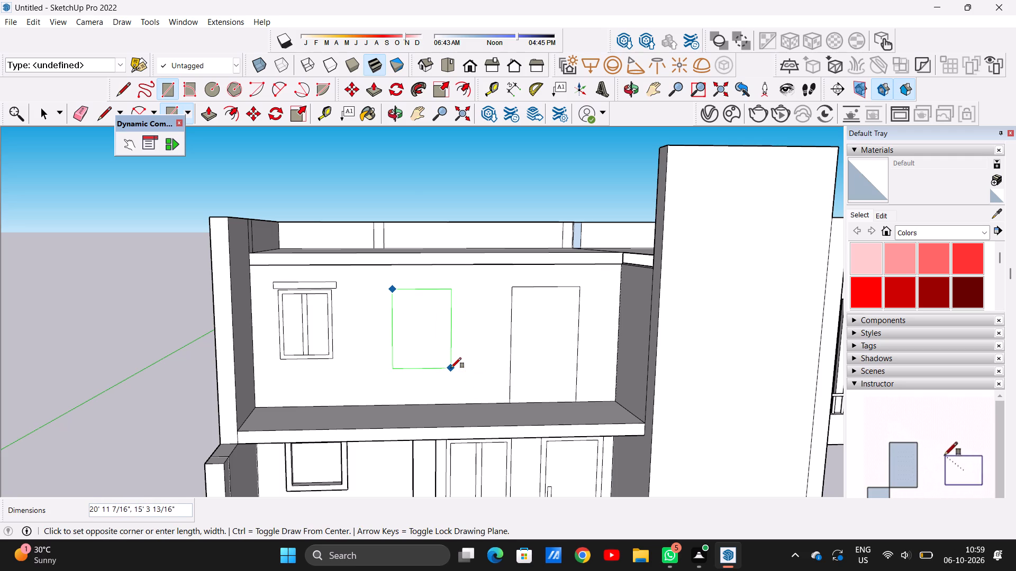
{"action": "left_click", "coordinate": [451, 368]}
{"action": "key", "text": "space"}
{"action": "type", "text": "OF"}
{"action": "left_click", "coordinate": [416, 296]}
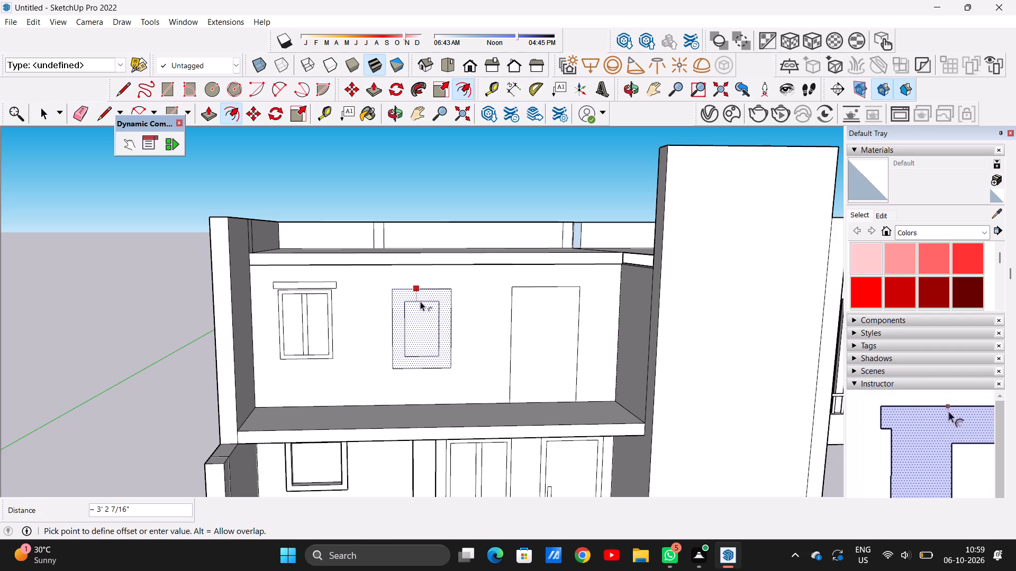
{"action": "left_click", "coordinate": [420, 295]}
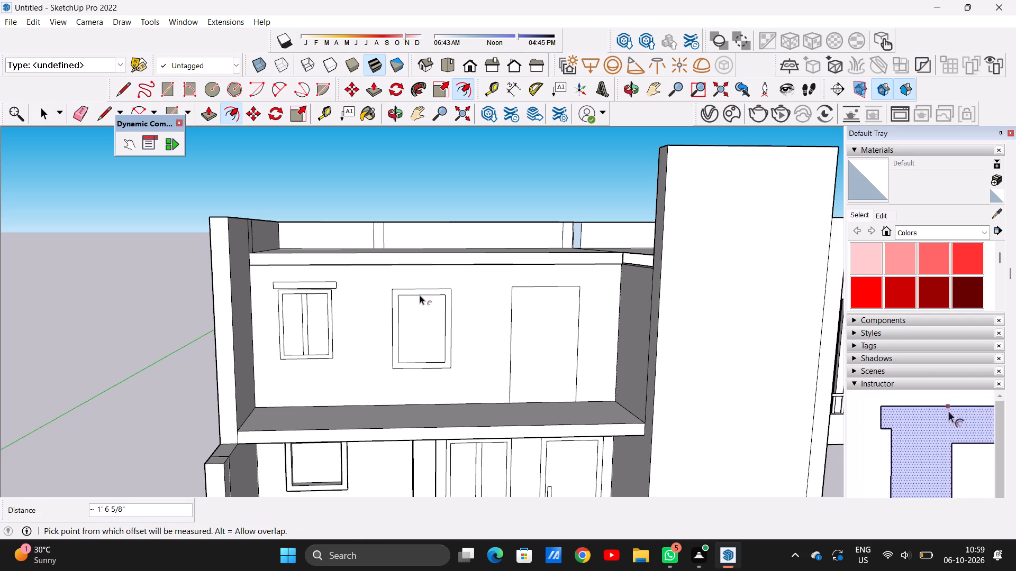
{"action": "key", "text": "space"}
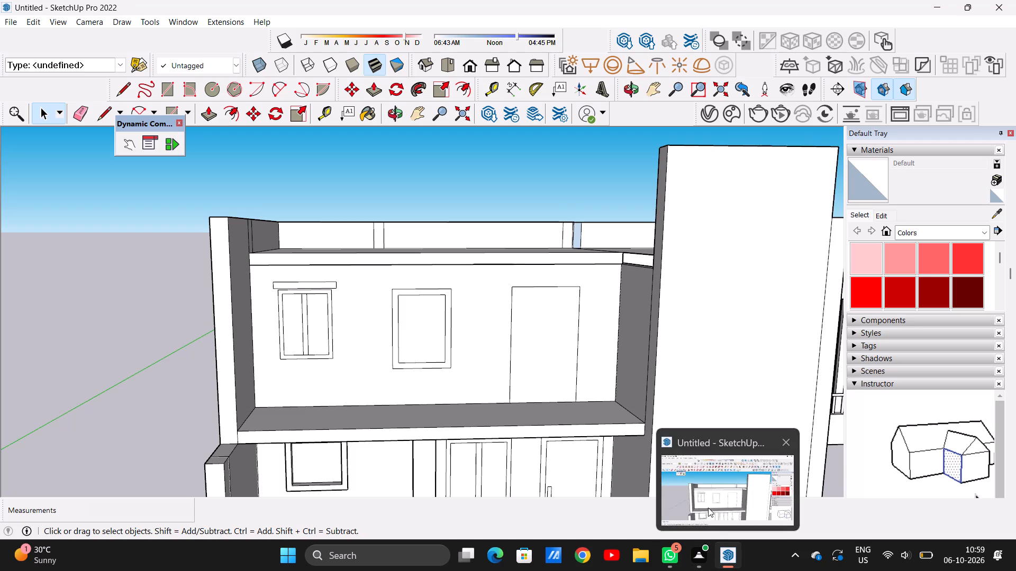
{"action": "left_click", "coordinate": [707, 504]}
Draw two vertical centre mullion lines about 17' 10" long inside the second upper-floor window's inner frame.
{"action": "scroll", "coordinate": [401, 310], "scroll_direction": "up", "scroll_amount": 7}
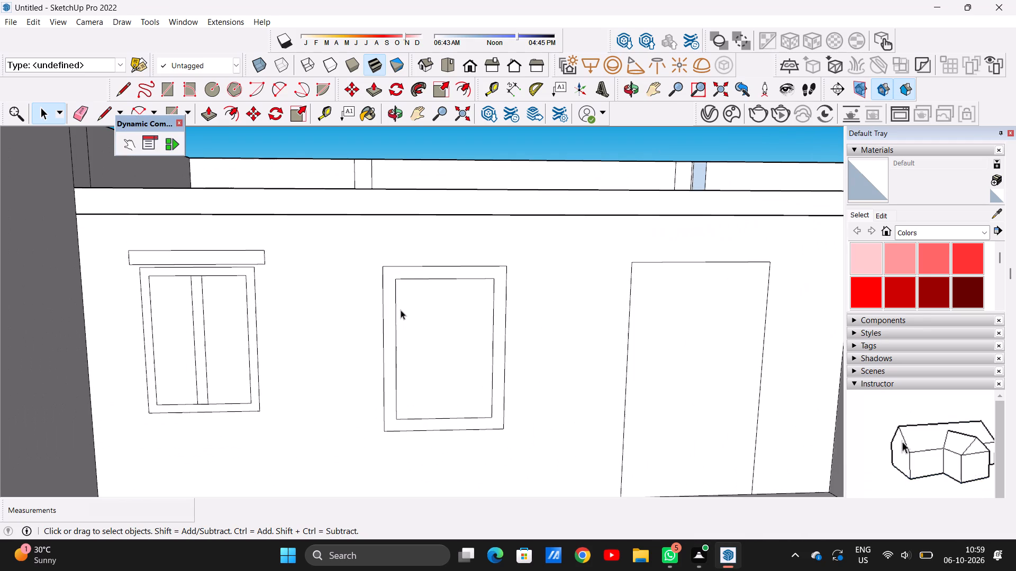
{"action": "key", "text": "l"}
{"action": "scroll", "coordinate": [448, 290], "scroll_direction": "up", "scroll_amount": 2}
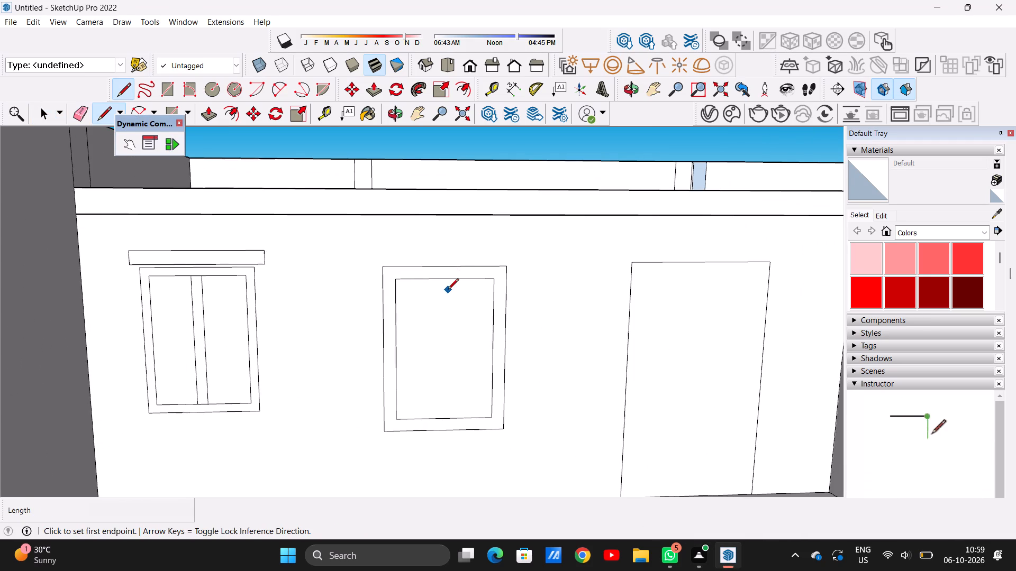
{"action": "scroll", "coordinate": [448, 290], "scroll_direction": "up", "scroll_amount": 2}
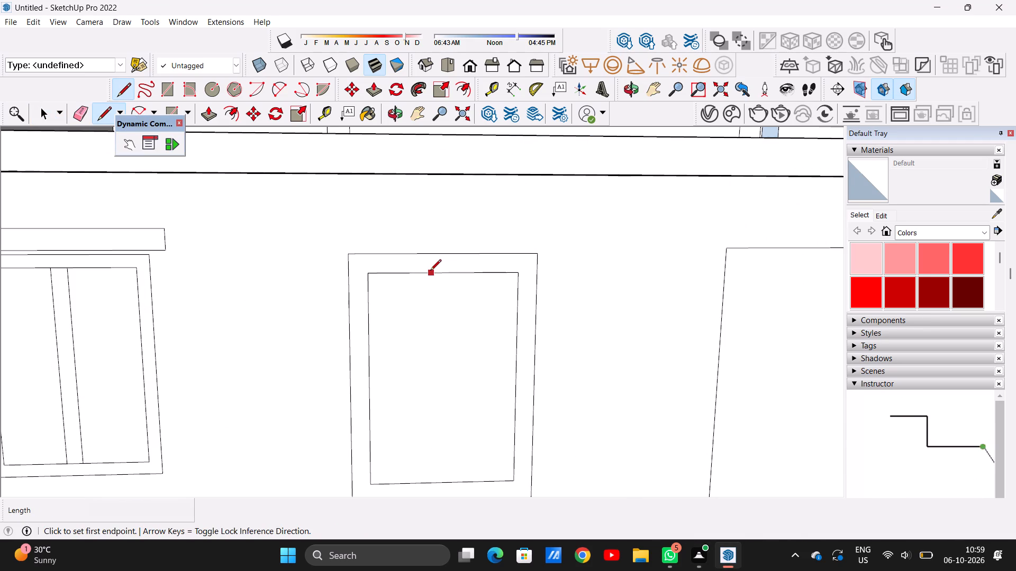
{"action": "left_click", "coordinate": [433, 272]}
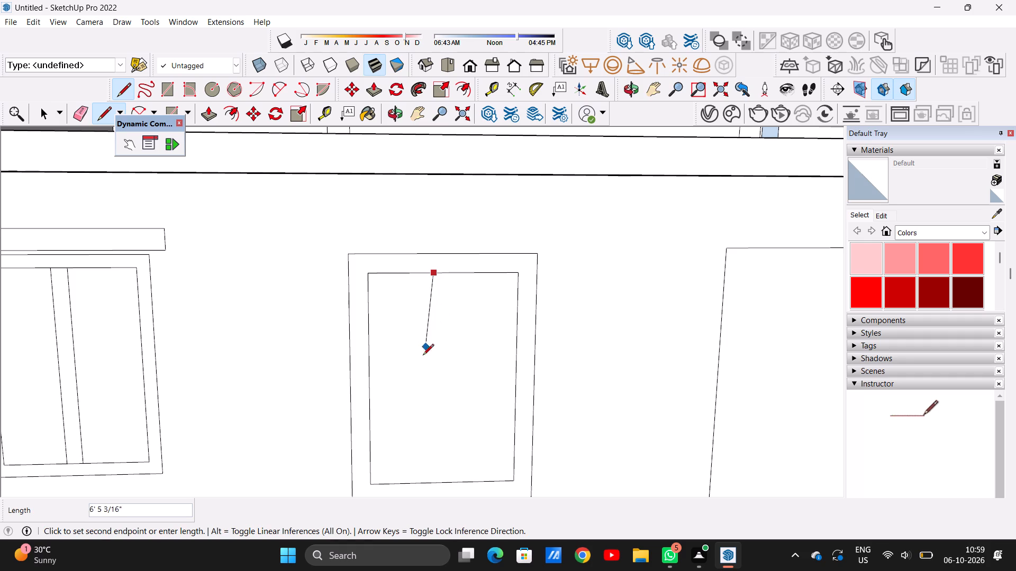
{"action": "left_click", "coordinate": [437, 481]}
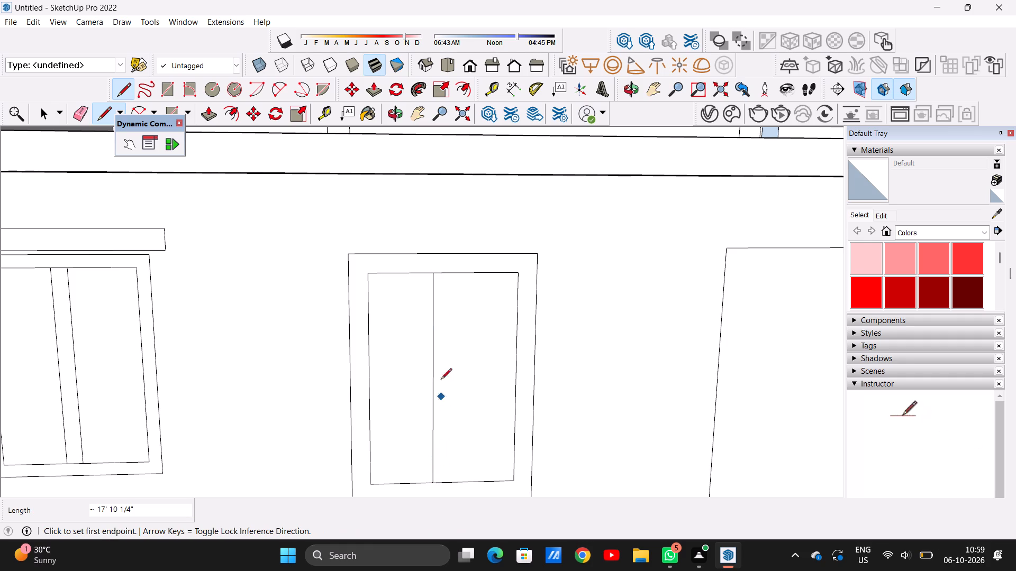
{"action": "left_click", "coordinate": [450, 275]}
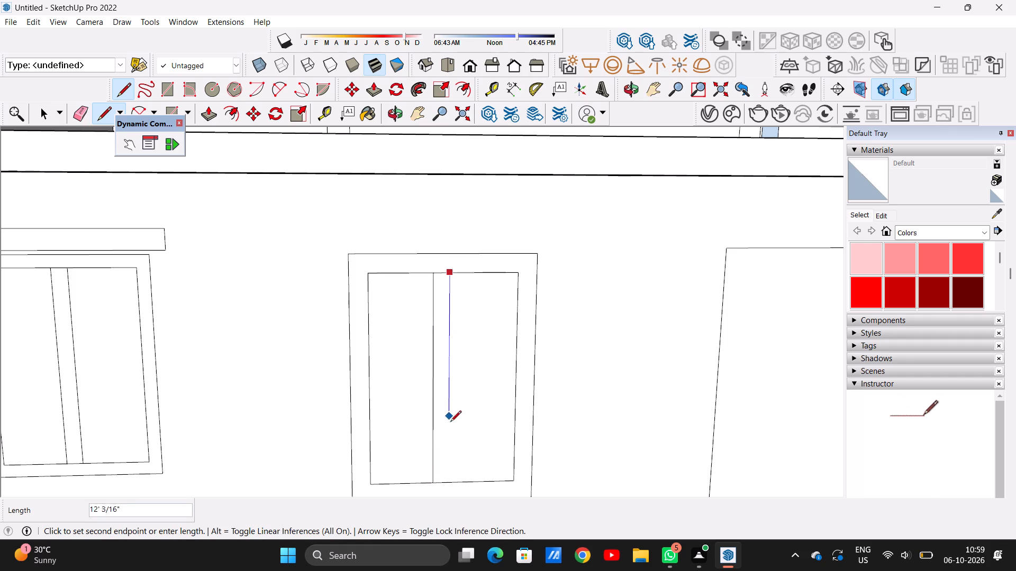
{"action": "left_click", "coordinate": [455, 482]}
{"action": "key", "text": "space"}
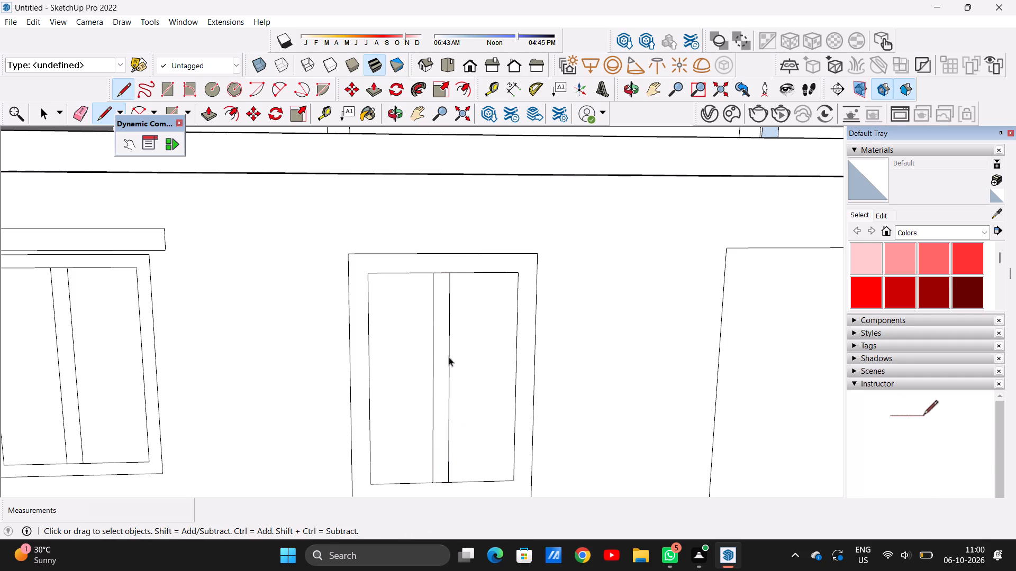
Offset the upper-floor door outline inward about 2' 1 9/16" to form its frame.
{"action": "scroll", "coordinate": [437, 358], "scroll_direction": "down", "scroll_amount": 17}
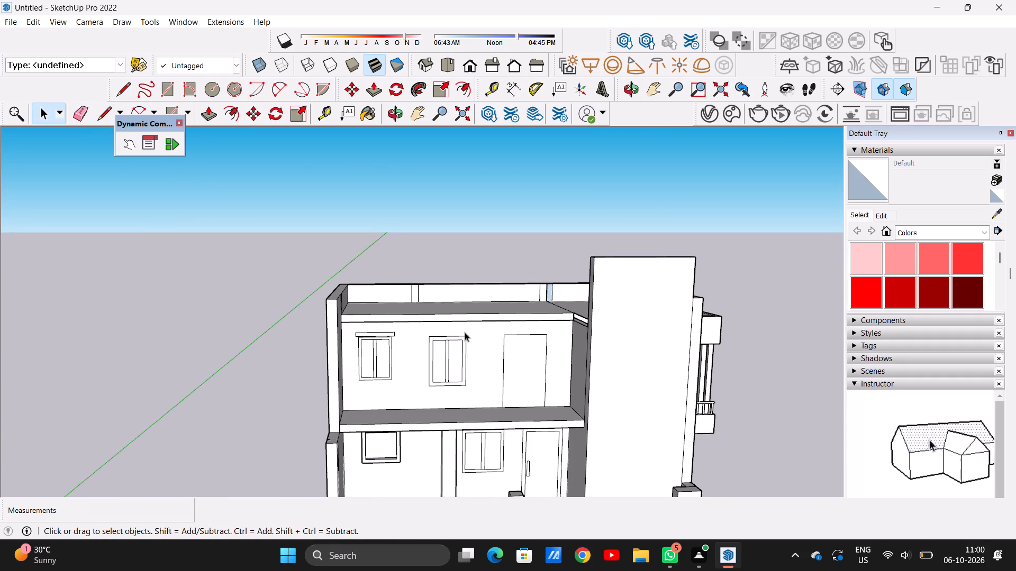
{"action": "scroll", "coordinate": [468, 386], "scroll_direction": "up", "scroll_amount": 6}
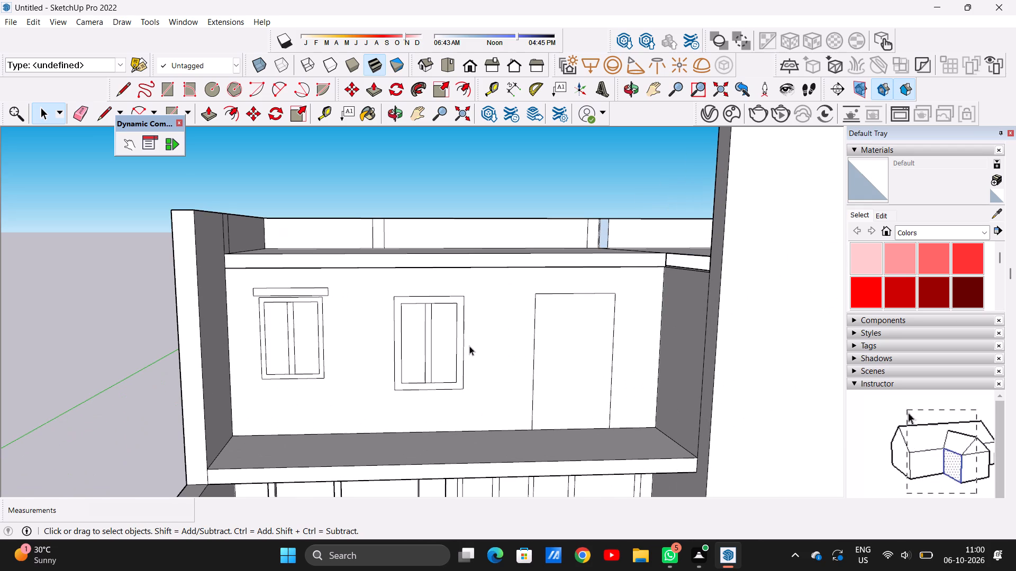
{"action": "scroll", "coordinate": [469, 346], "scroll_direction": "down", "scroll_amount": 9}
{"action": "scroll", "coordinate": [537, 351], "scroll_direction": "up", "scroll_amount": 11}
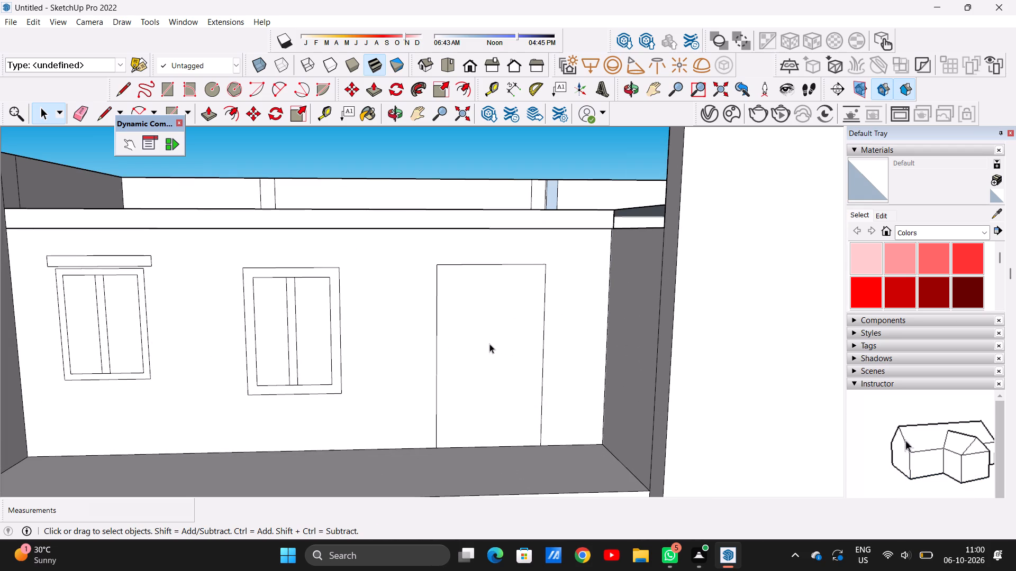
{"action": "type", "text": "OF"}
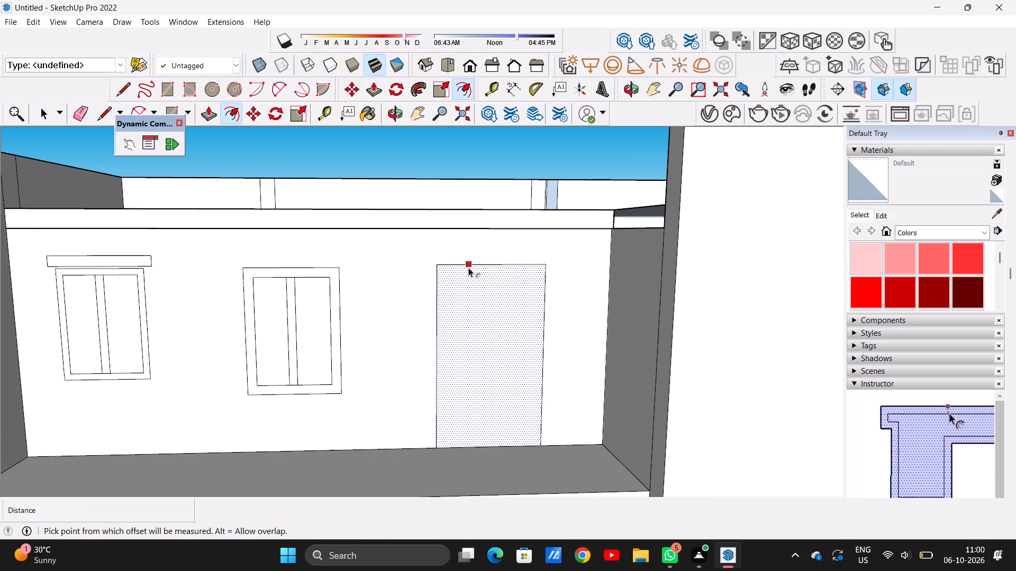
{"action": "left_click", "coordinate": [468, 268]}
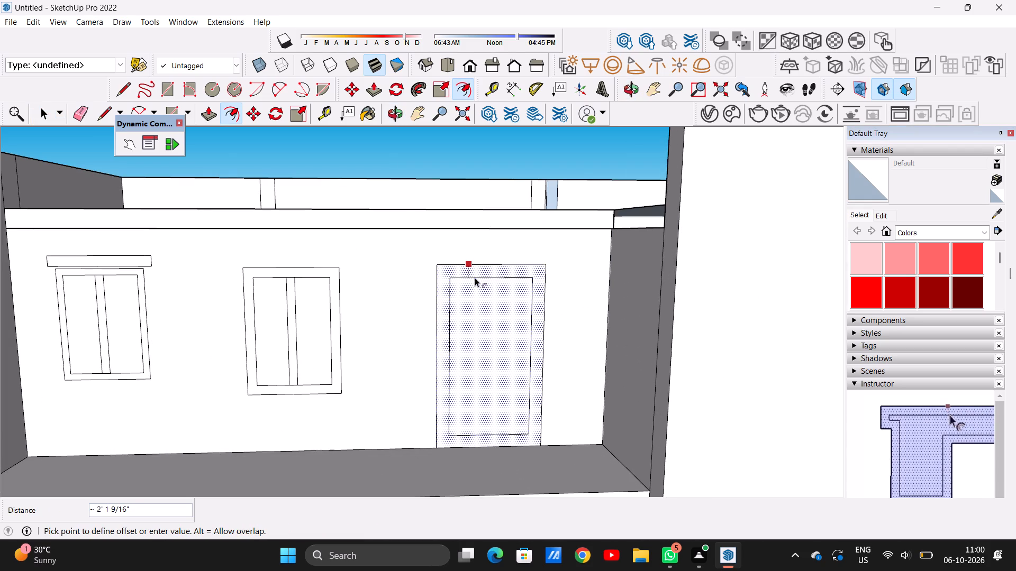
{"action": "left_click", "coordinate": [475, 278]}
{"action": "key", "text": "space"}
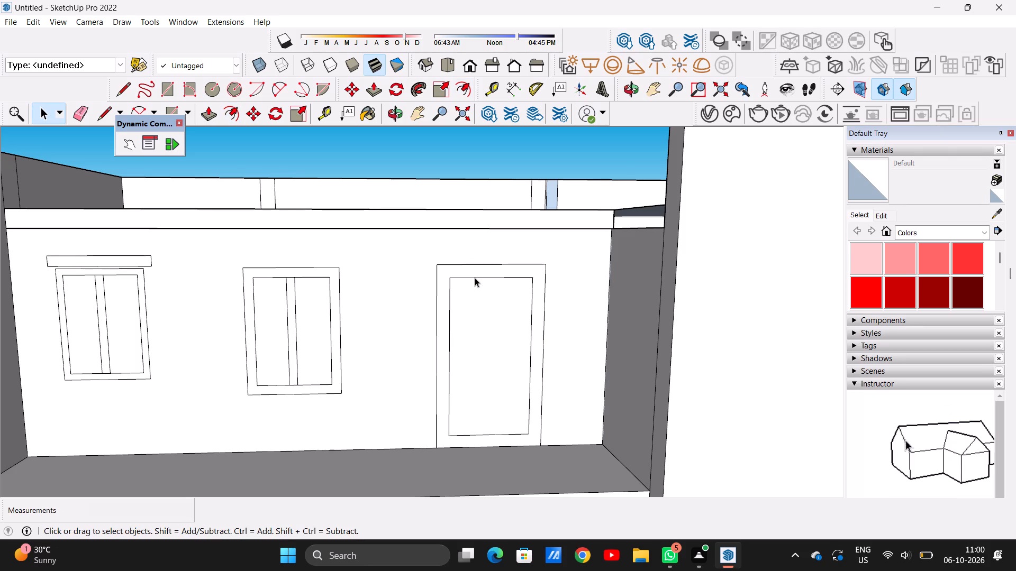
Examine the upper-floor front slab and how its two ends meet the side wall and the tall front wall.
{"action": "scroll", "coordinate": [477, 314], "scroll_direction": "down", "scroll_amount": 15}
{"action": "scroll", "coordinate": [475, 322], "scroll_direction": "up", "scroll_amount": 5}
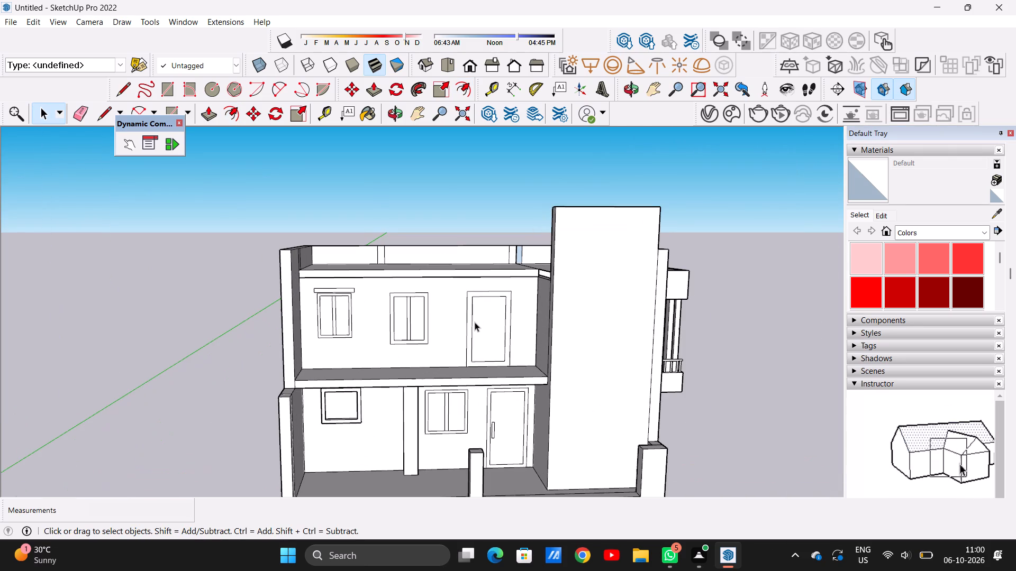
{"action": "middle_click_drag", "start_coordinate": [467, 325], "coordinate": [451, 346]}
{"action": "scroll", "coordinate": [378, 366], "scroll_direction": "up", "scroll_amount": 2}
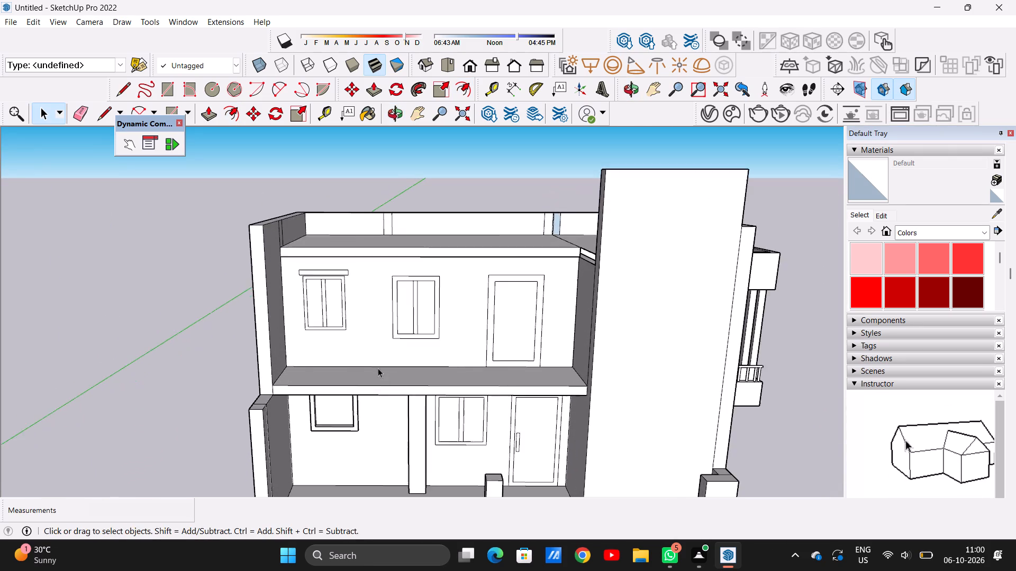
{"action": "middle_click_drag", "start_coordinate": [416, 388], "coordinate": [473, 411]}
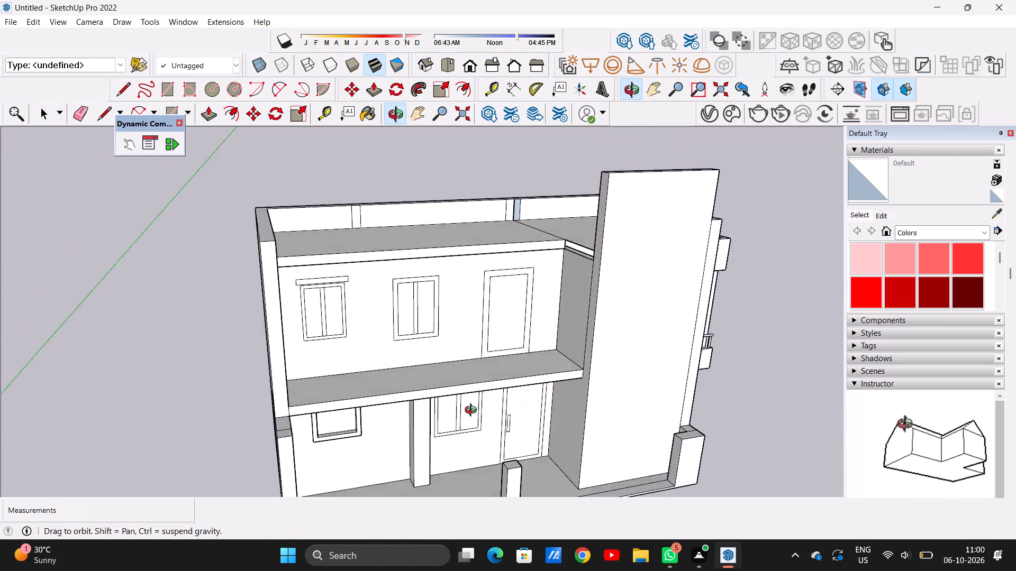
{"action": "middle_click_drag", "start_coordinate": [473, 411], "coordinate": [439, 433]}
{"action": "scroll", "coordinate": [521, 399], "scroll_direction": "up", "scroll_amount": 2}
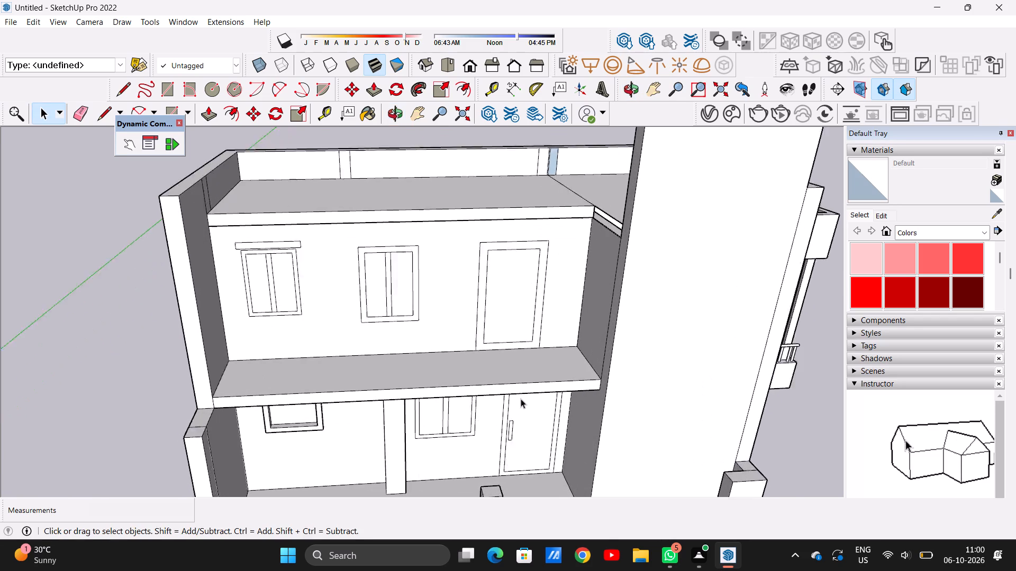
{"action": "scroll", "coordinate": [521, 399], "scroll_direction": "up", "scroll_amount": 1}
{"action": "middle_click_drag", "start_coordinate": [541, 389], "coordinate": [586, 386]}
{"action": "scroll", "coordinate": [616, 368], "scroll_direction": "up", "scroll_amount": 3}
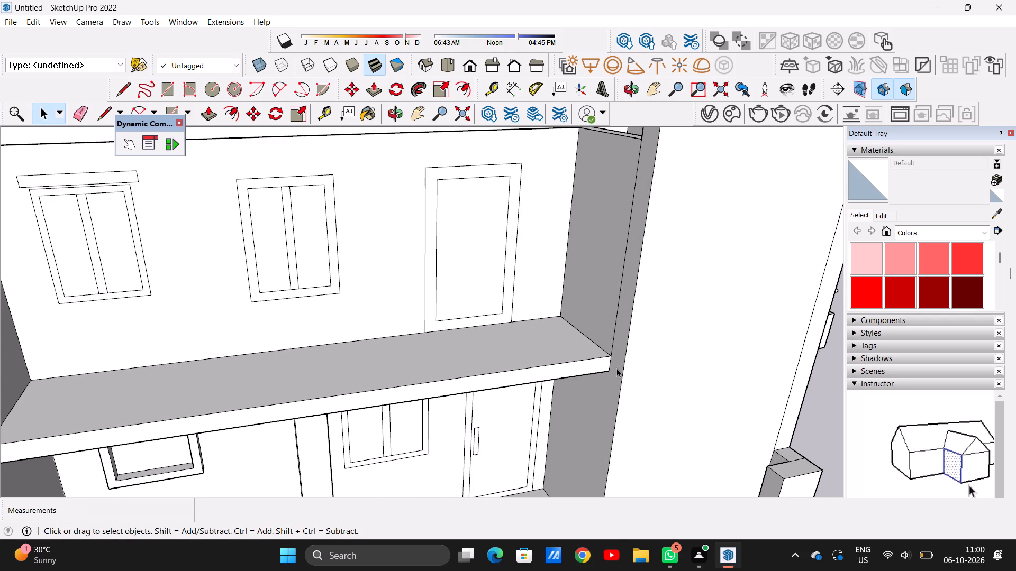
{"action": "scroll", "coordinate": [615, 366], "scroll_direction": "down", "scroll_amount": 12}
{"action": "middle_click_drag", "start_coordinate": [567, 371], "coordinate": [411, 364]}
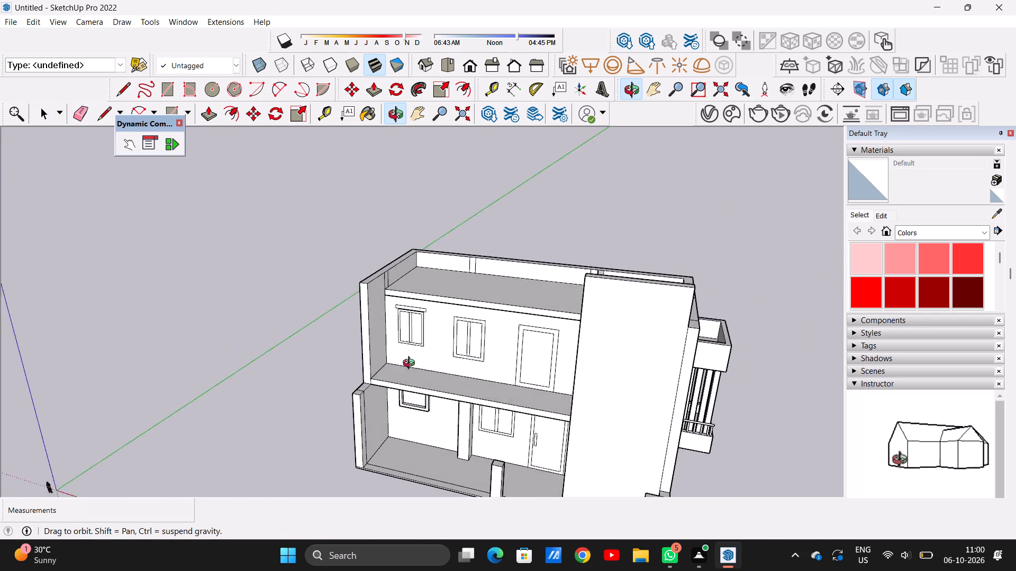
{"action": "middle_click_drag", "start_coordinate": [411, 364], "coordinate": [423, 417]}
{"action": "scroll", "coordinate": [389, 388], "scroll_direction": "up", "scroll_amount": 10}
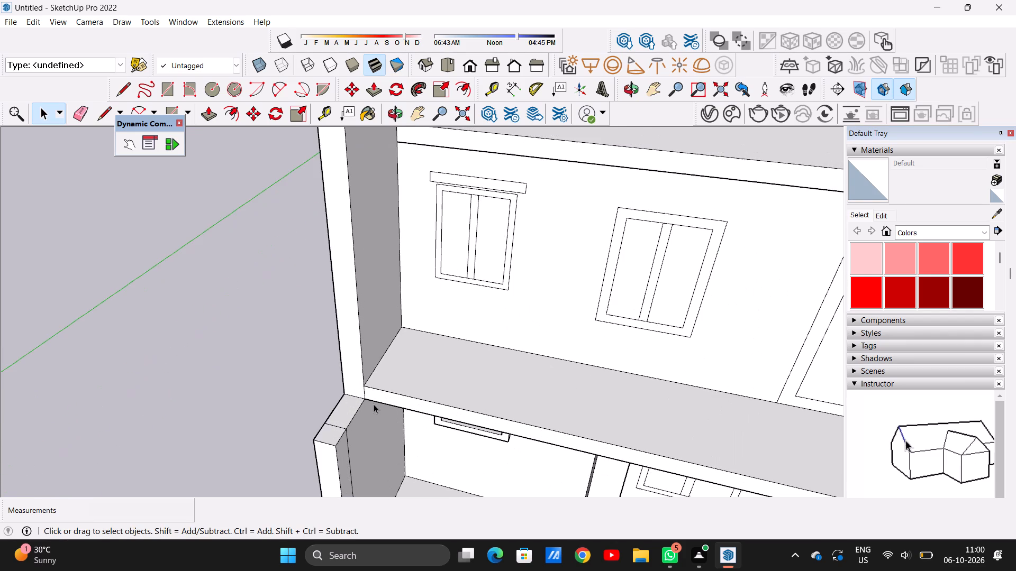
{"action": "scroll", "coordinate": [368, 405], "scroll_direction": "down", "scroll_amount": 7}
{"action": "middle_click_drag", "start_coordinate": [368, 405], "coordinate": [515, 409]}
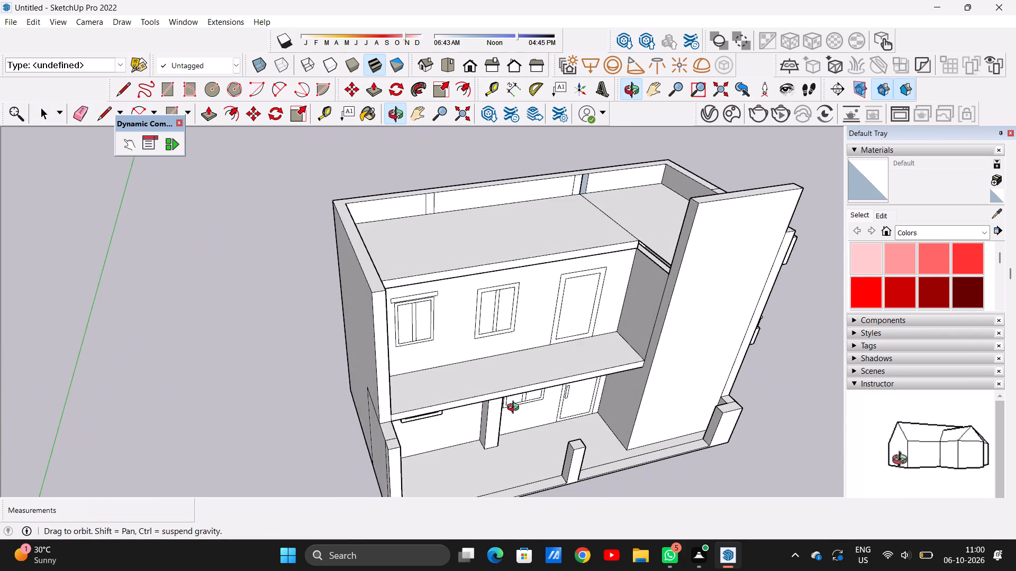
{"action": "middle_click_drag", "start_coordinate": [515, 409], "coordinate": [467, 390]}
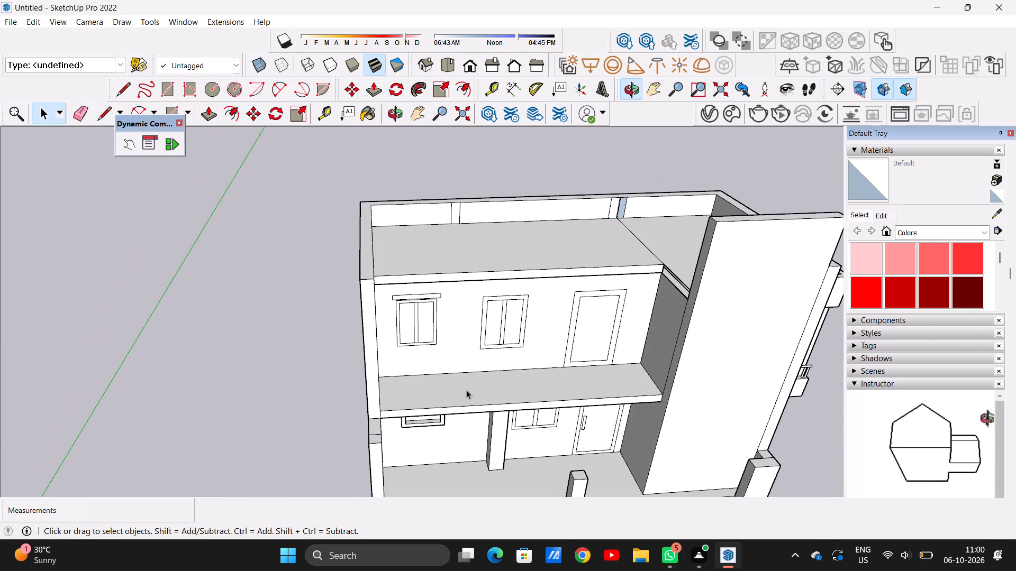
Draw two lines about 3' 10 15/16" long across the tall front wall's inner face, from the upper-floor slab's top and bottom corners to the wall's front edge.
{"action": "scroll", "coordinate": [650, 392], "scroll_direction": "up", "scroll_amount": 2}
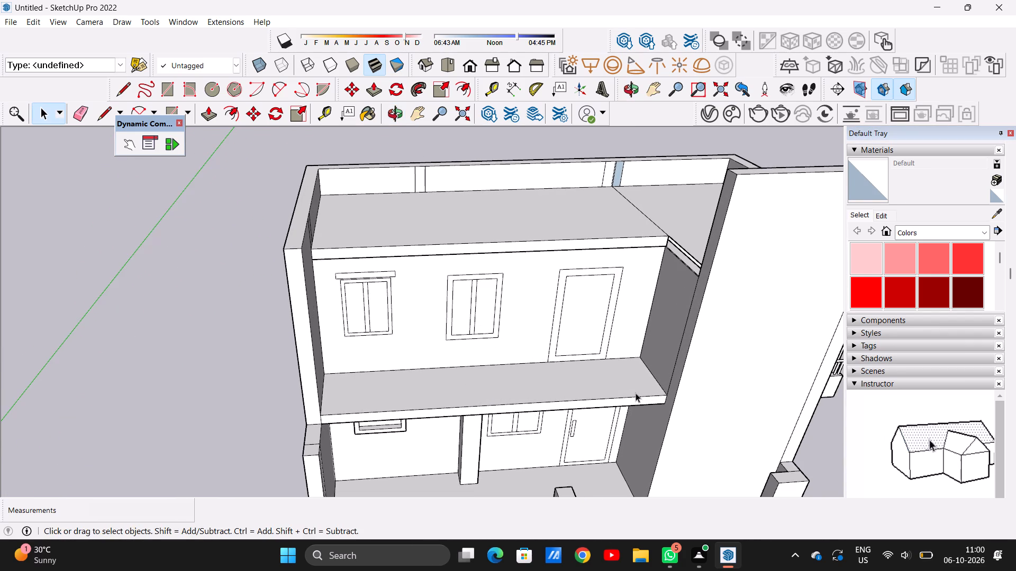
{"action": "scroll", "coordinate": [635, 393], "scroll_direction": "down", "scroll_amount": 3}
{"action": "middle_click_drag", "start_coordinate": [656, 390], "coordinate": [665, 410]}
{"action": "scroll", "coordinate": [654, 398], "scroll_direction": "up", "scroll_amount": 2}
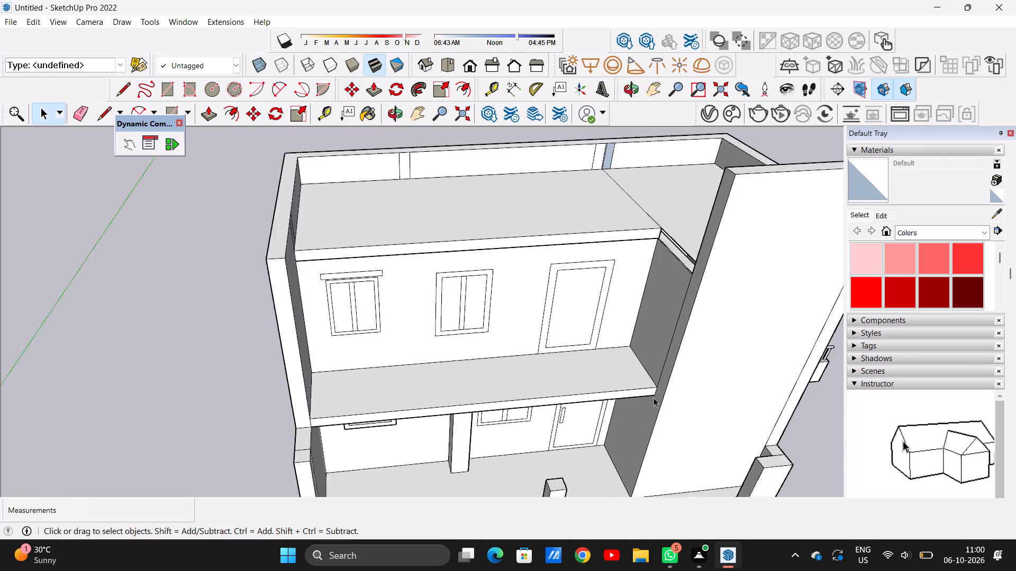
{"action": "scroll", "coordinate": [654, 398], "scroll_direction": "up", "scroll_amount": 7}
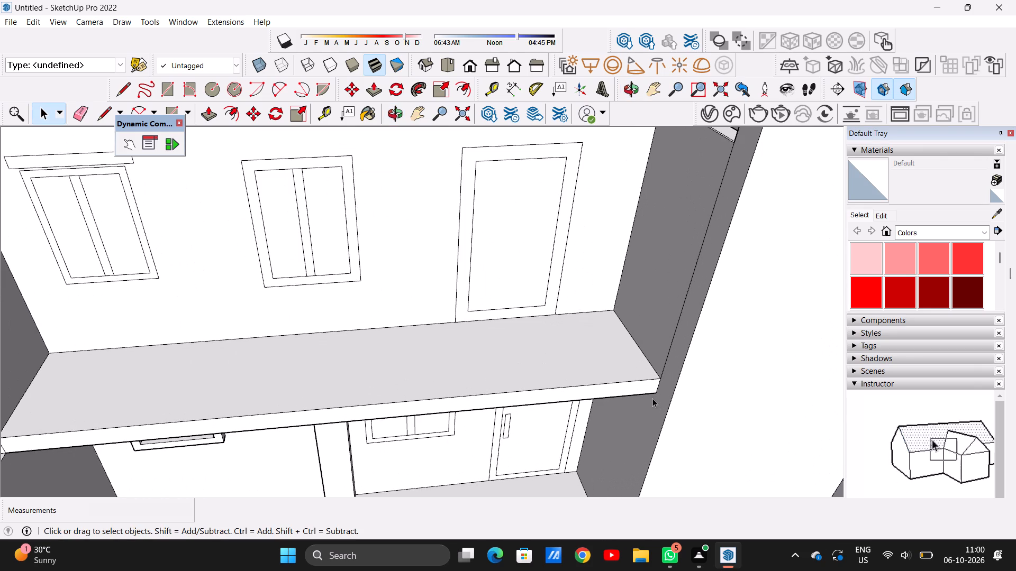
{"action": "key", "text": "l"}
{"action": "scroll", "coordinate": [671, 388], "scroll_direction": "up", "scroll_amount": 11}
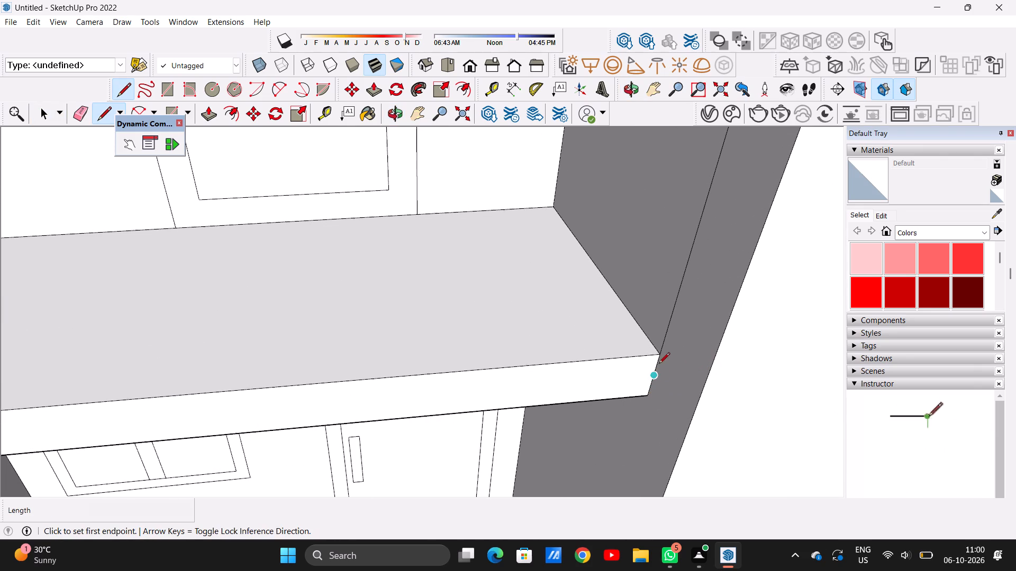
{"action": "left_click", "coordinate": [658, 359]}
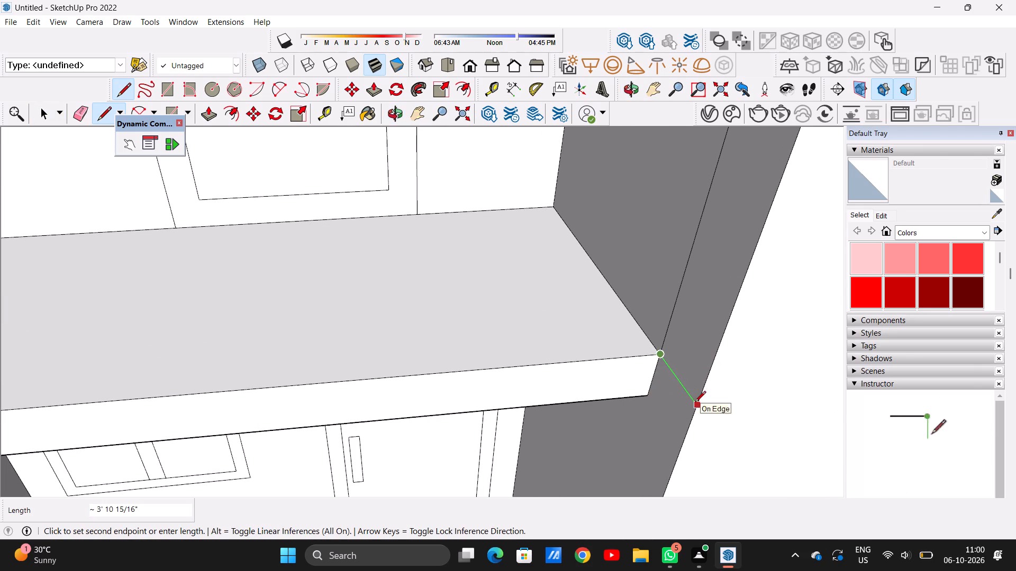
{"action": "left_click", "coordinate": [695, 403]}
{"action": "left_click", "coordinate": [647, 398]}
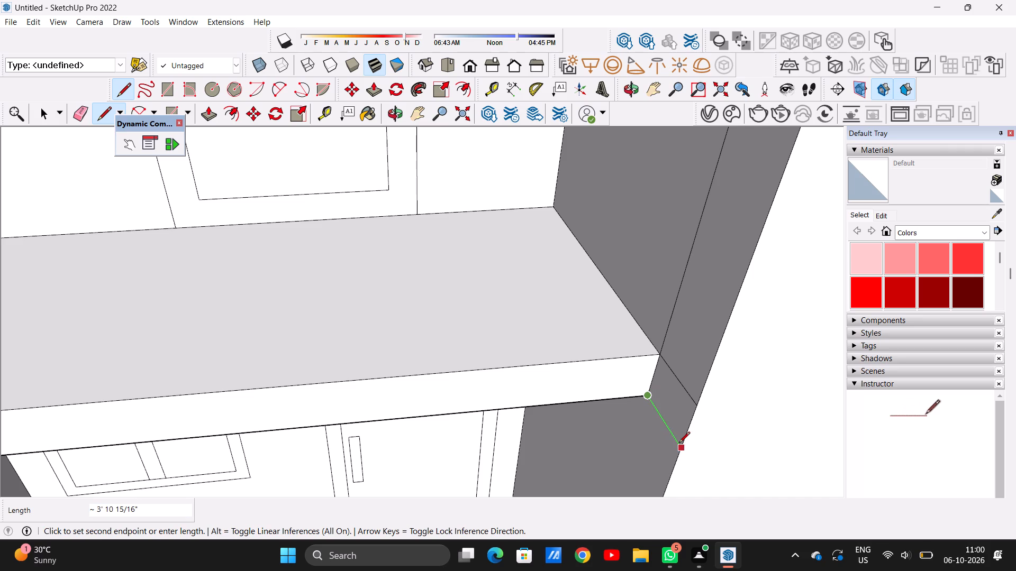
{"action": "left_click", "coordinate": [679, 445]}
{"action": "key", "text": "space"}
Push/Pull the roof slab's front face outward 18' 6 7/16" along the tall front wall.
{"action": "scroll", "coordinate": [654, 364], "scroll_direction": "down", "scroll_amount": 9}
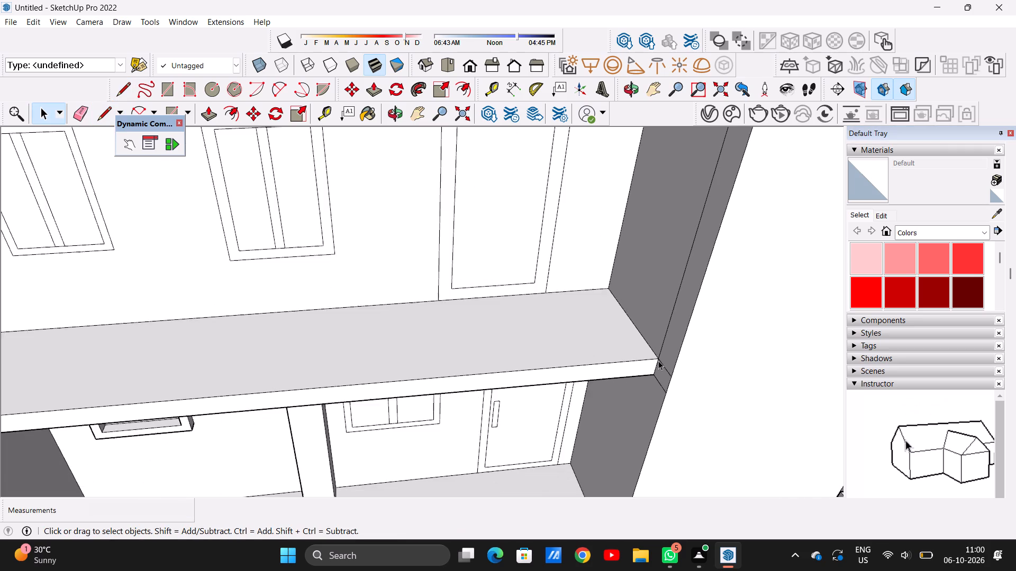
{"action": "scroll", "coordinate": [658, 361], "scroll_direction": "down", "scroll_amount": 9}
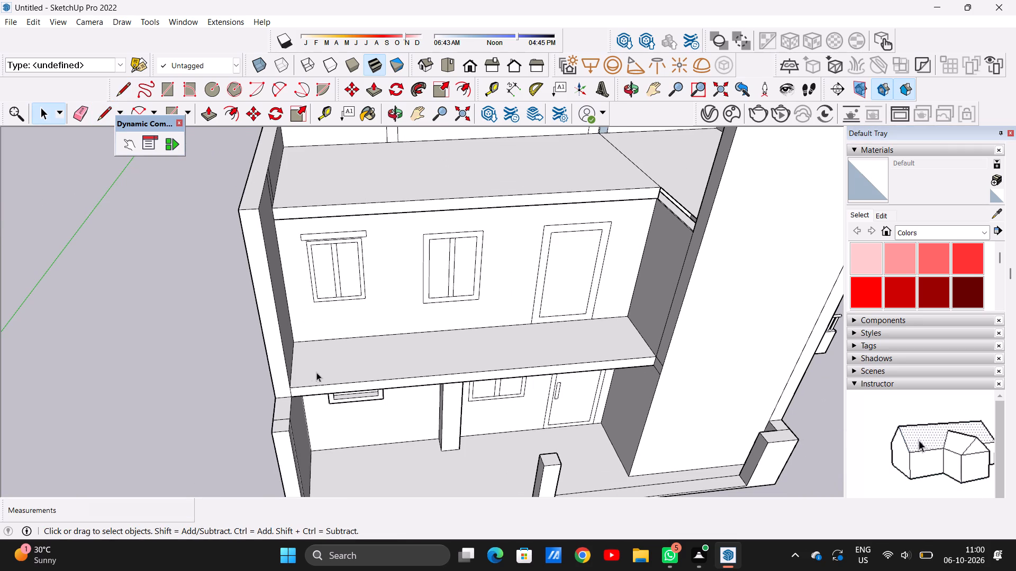
{"action": "middle_click_drag", "start_coordinate": [462, 388], "coordinate": [444, 420]}
{"action": "scroll", "coordinate": [663, 382], "scroll_direction": "up", "scroll_amount": 2}
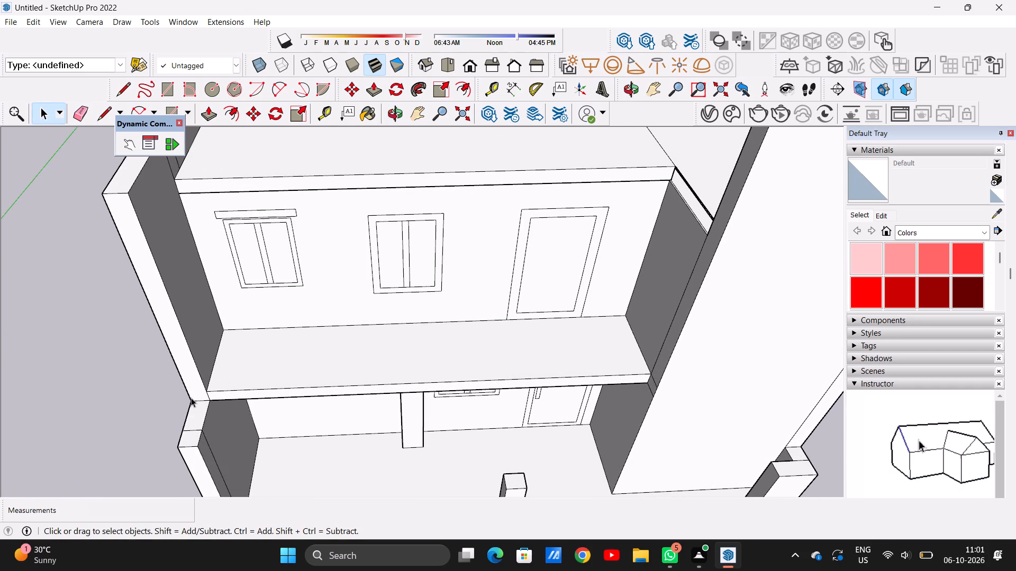
{"action": "scroll", "coordinate": [536, 374], "scroll_direction": "down", "scroll_amount": 8}
{"action": "middle_click_drag", "start_coordinate": [536, 380], "coordinate": [554, 339]}
{"action": "scroll", "coordinate": [547, 288], "scroll_direction": "up", "scroll_amount": 6}
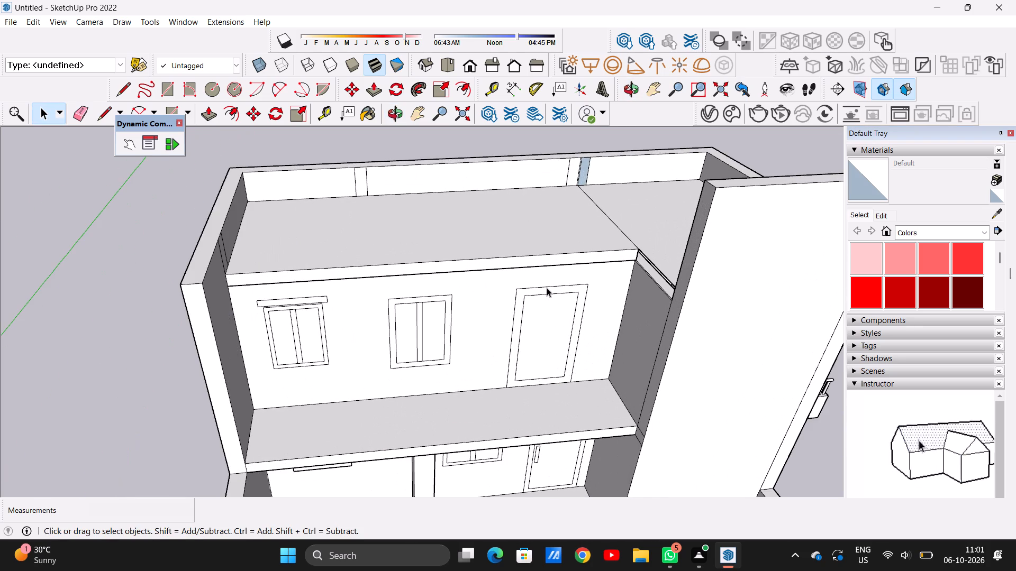
{"action": "key", "text": "space"}
{"action": "scroll", "coordinate": [545, 297], "scroll_direction": "up", "scroll_amount": 4}
{"action": "scroll", "coordinate": [549, 281], "scroll_direction": "down", "scroll_amount": 1}
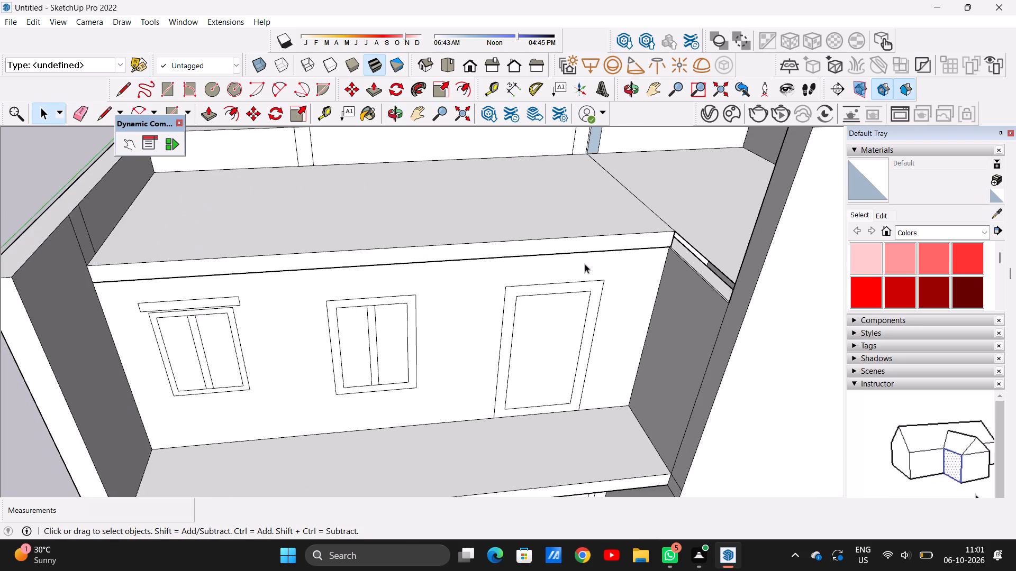
{"action": "scroll", "coordinate": [592, 268], "scroll_direction": "down", "scroll_amount": 4}
{"action": "middle_click_drag", "start_coordinate": [350, 324], "coordinate": [427, 320]}
{"action": "scroll", "coordinate": [385, 294], "scroll_direction": "up", "scroll_amount": 3}
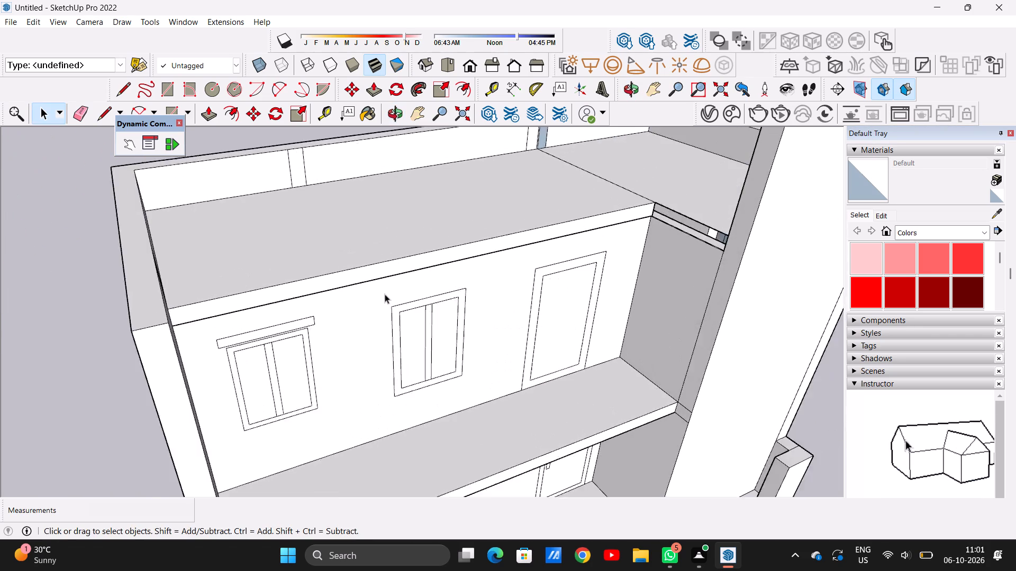
{"action": "scroll", "coordinate": [385, 294], "scroll_direction": "up", "scroll_amount": 3}
{"action": "key", "text": "p"}
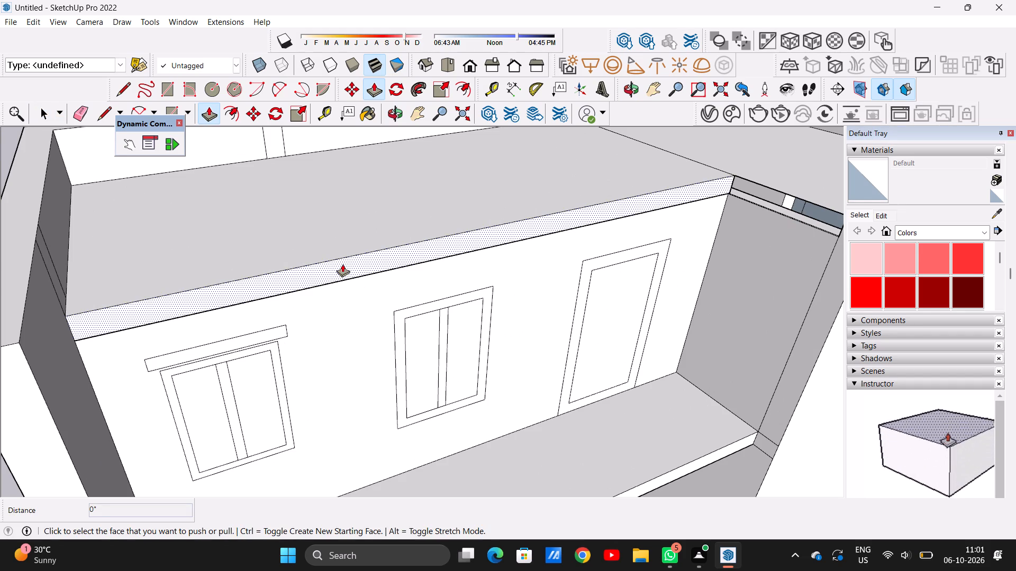
{"action": "left_click", "coordinate": [342, 264]}
{"action": "scroll", "coordinate": [404, 303], "scroll_direction": "down", "scroll_amount": 8}
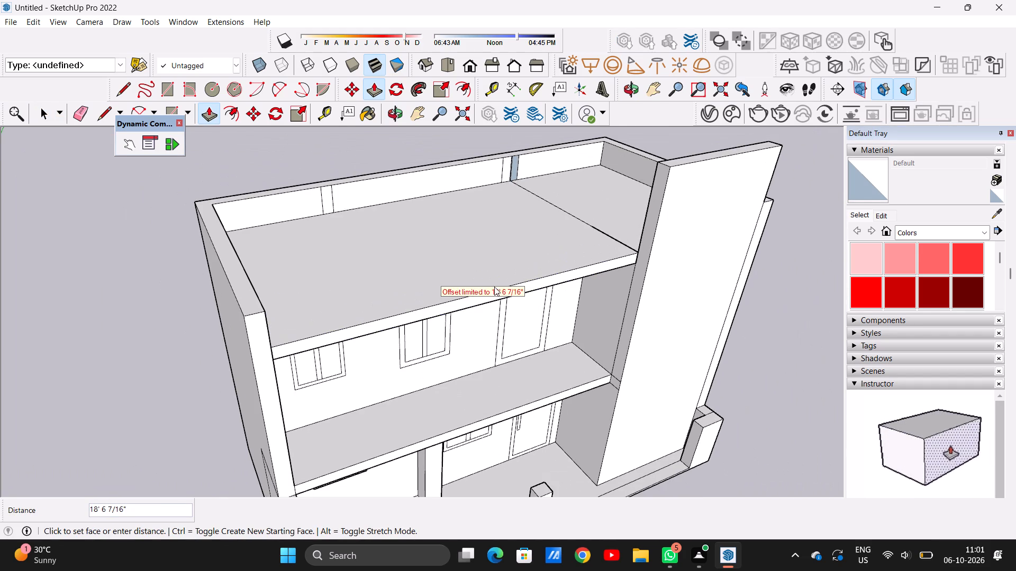
{"action": "scroll", "coordinate": [636, 262], "scroll_direction": "up", "scroll_amount": 9}
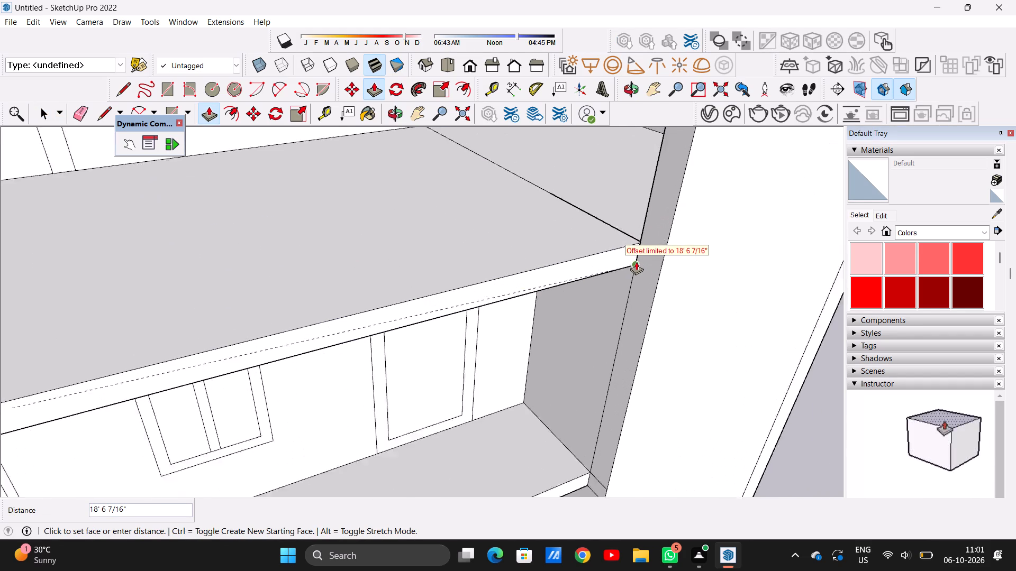
{"action": "scroll", "coordinate": [636, 262], "scroll_direction": "up", "scroll_amount": 5}
{"action": "left_click", "coordinate": [634, 266]}
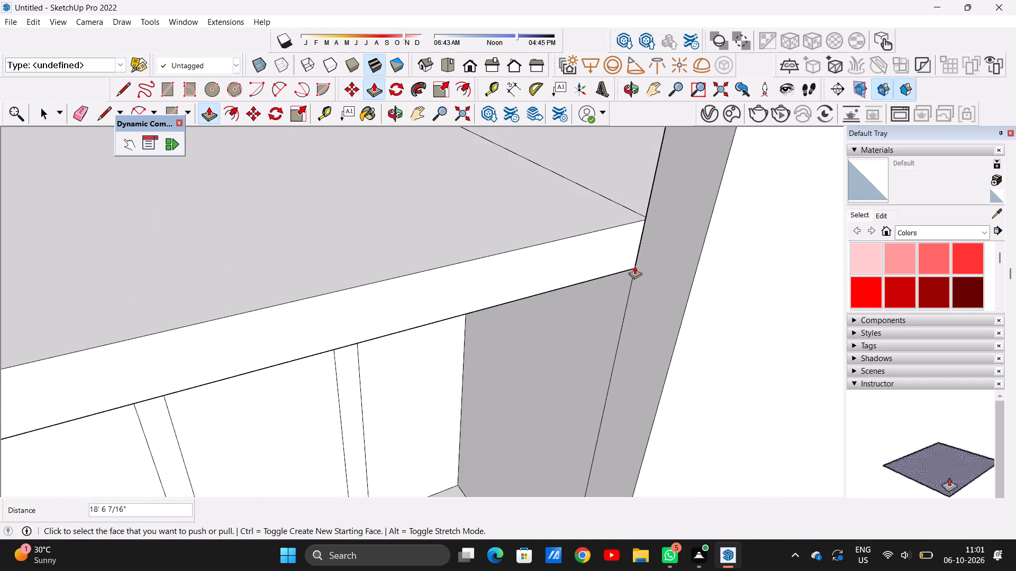
{"action": "key", "text": "space"}
Draw a rectangle about 95' 10 9/16" wide across the front opening between the upper-floor slab and the roof slab's underside, closing it.
{"action": "scroll", "coordinate": [521, 298], "scroll_direction": "down", "scroll_amount": 19}
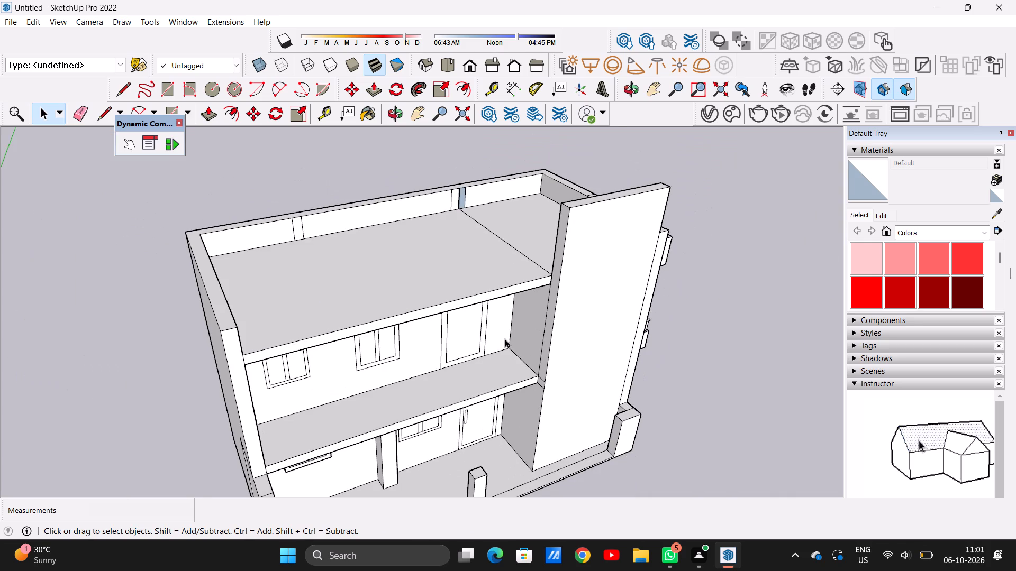
{"action": "middle_click_drag", "start_coordinate": [497, 328], "coordinate": [427, 238]}
{"action": "scroll", "coordinate": [220, 256], "scroll_direction": "up", "scroll_amount": 3}
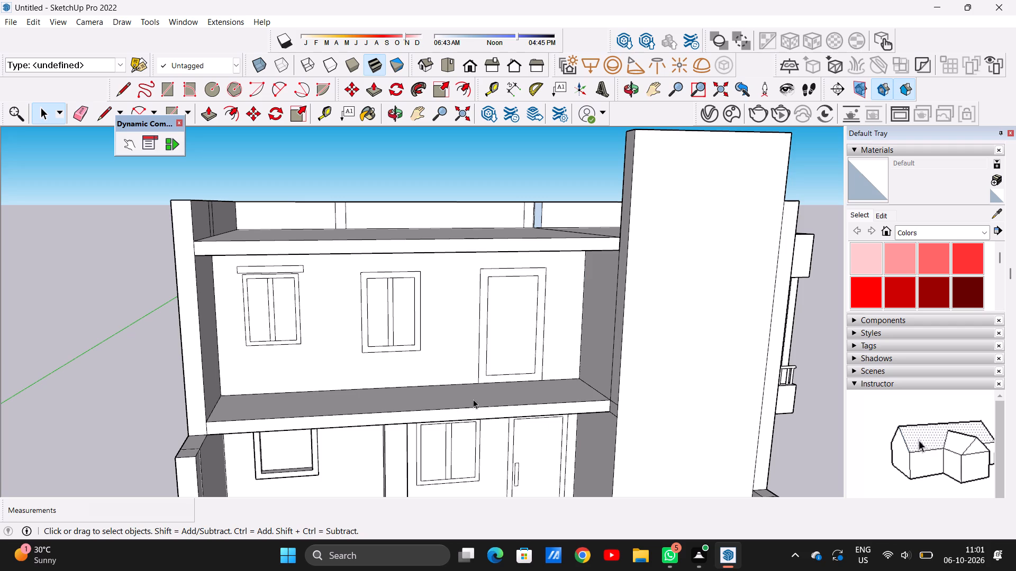
{"action": "scroll", "coordinate": [494, 398], "scroll_direction": "down", "scroll_amount": 3}
{"action": "middle_click_drag", "start_coordinate": [456, 397], "coordinate": [407, 482]}
{"action": "scroll", "coordinate": [291, 394], "scroll_direction": "up", "scroll_amount": 2}
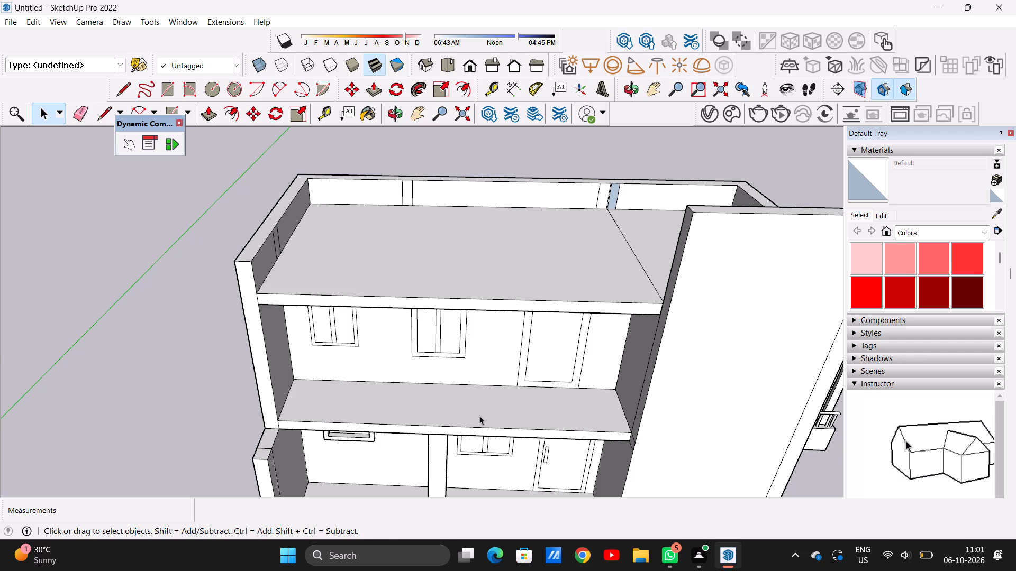
{"action": "key", "text": "r"}
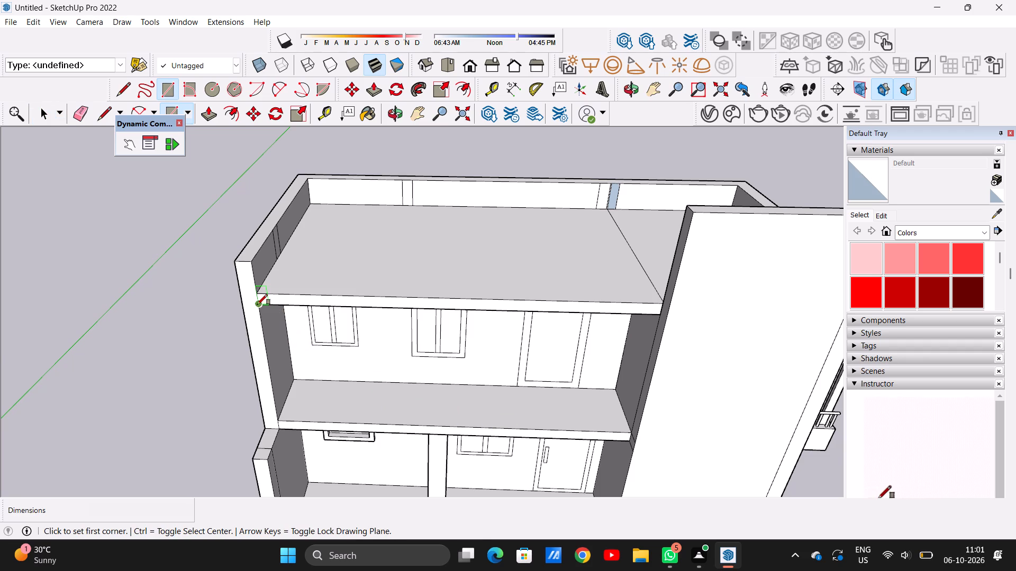
{"action": "left_click", "coordinate": [257, 305]}
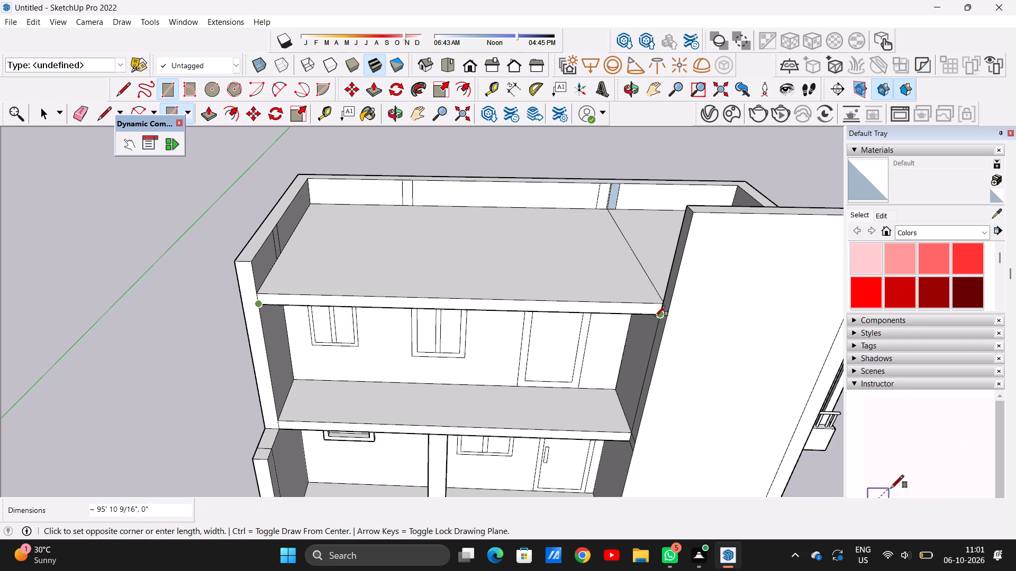
{"action": "left_click", "coordinate": [657, 317]}
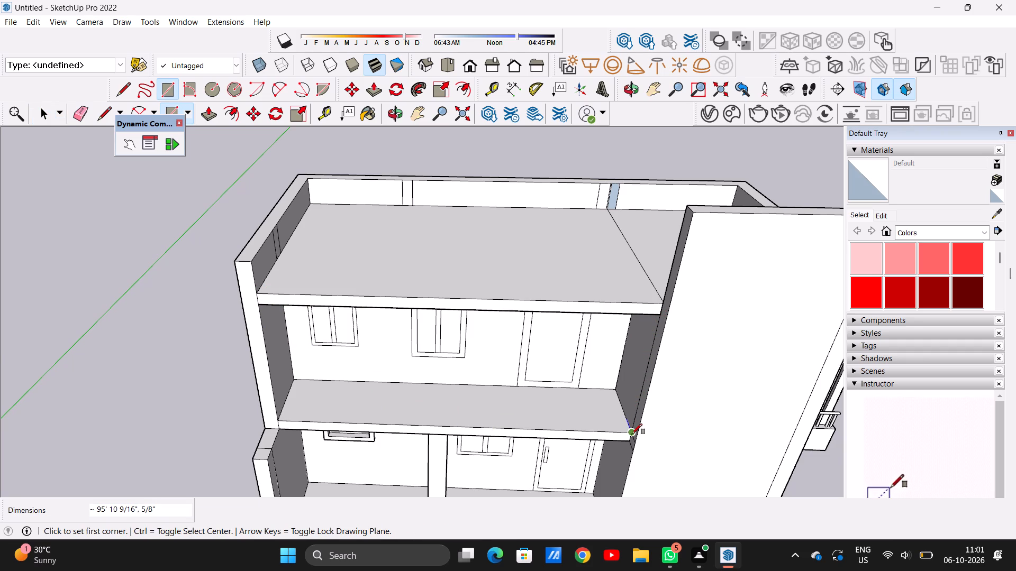
{"action": "left_click", "coordinate": [632, 434]}
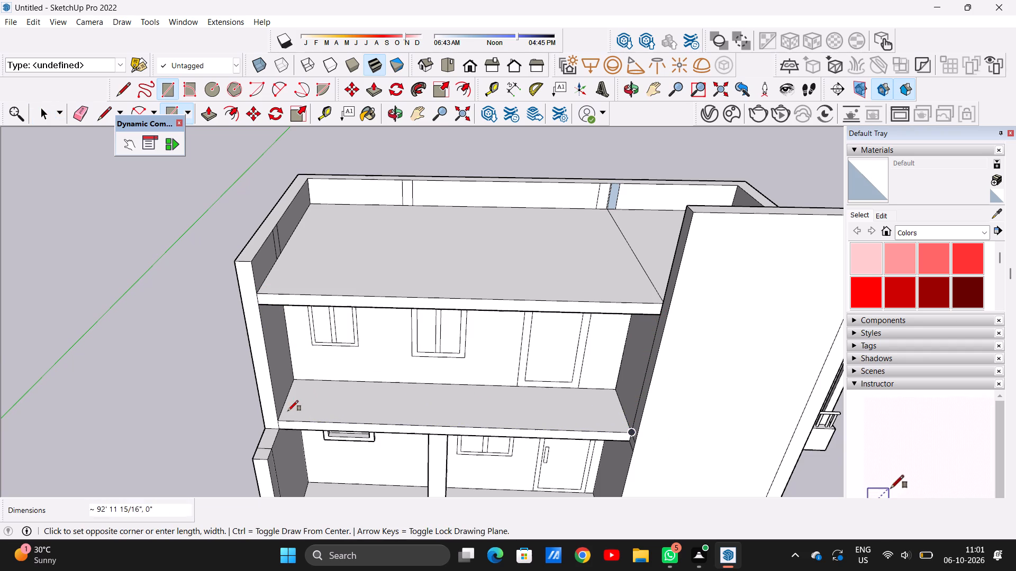
{"action": "left_click", "coordinate": [276, 419]}
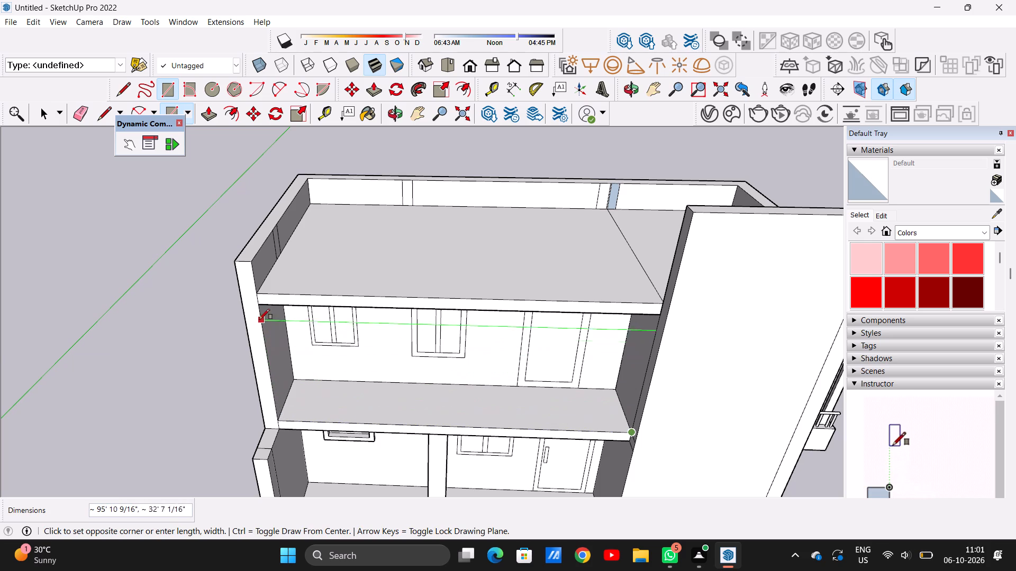
{"action": "left_click", "coordinate": [260, 306]}
{"action": "key", "text": "space"}
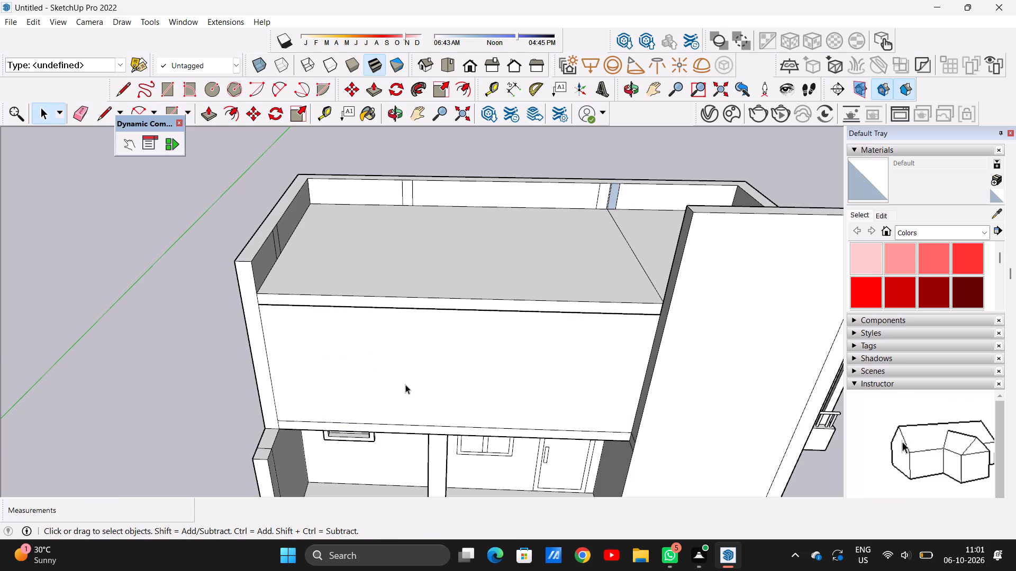
Draw a rectangle about 67' 9 1/4" by 28' 4 11/16" on the new upper-floor front face, near the tall front wall.
{"action": "scroll", "coordinate": [474, 381], "scroll_direction": "down", "scroll_amount": 6}
{"action": "middle_click_drag", "start_coordinate": [502, 379], "coordinate": [505, 280]}
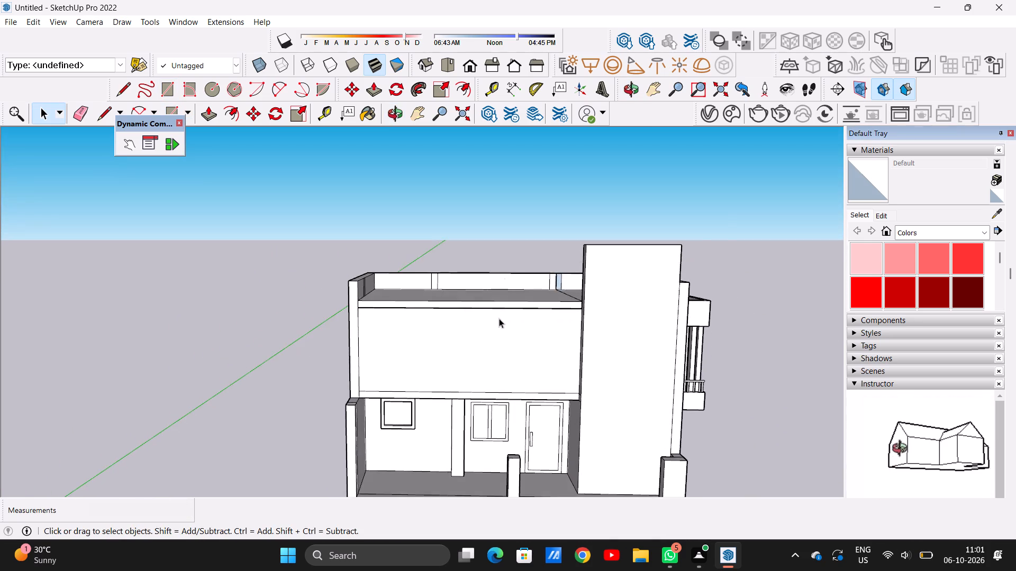
{"action": "scroll", "coordinate": [503, 343], "scroll_direction": "up", "scroll_amount": 4}
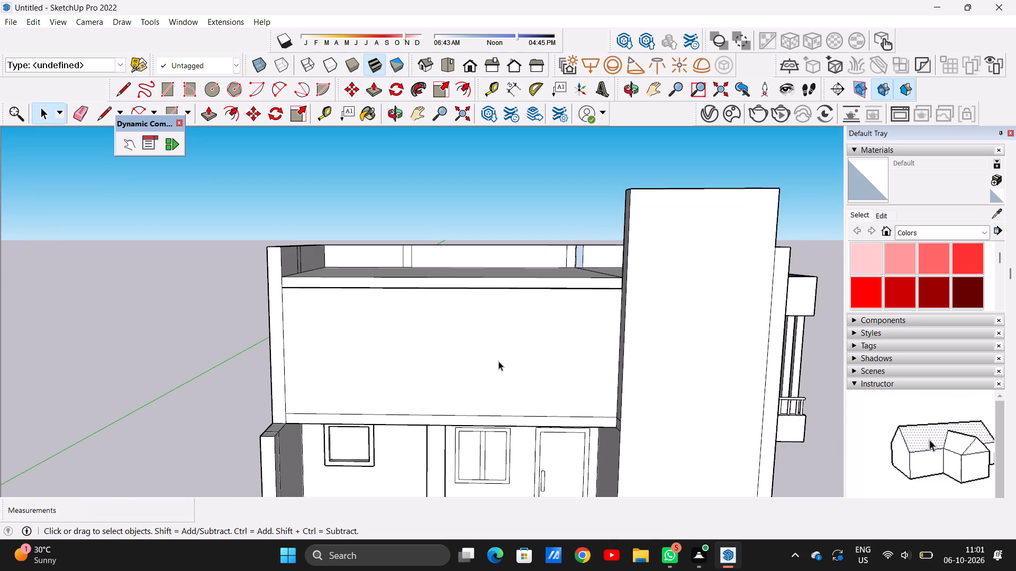
{"action": "scroll", "coordinate": [466, 366], "scroll_direction": "down", "scroll_amount": 9}
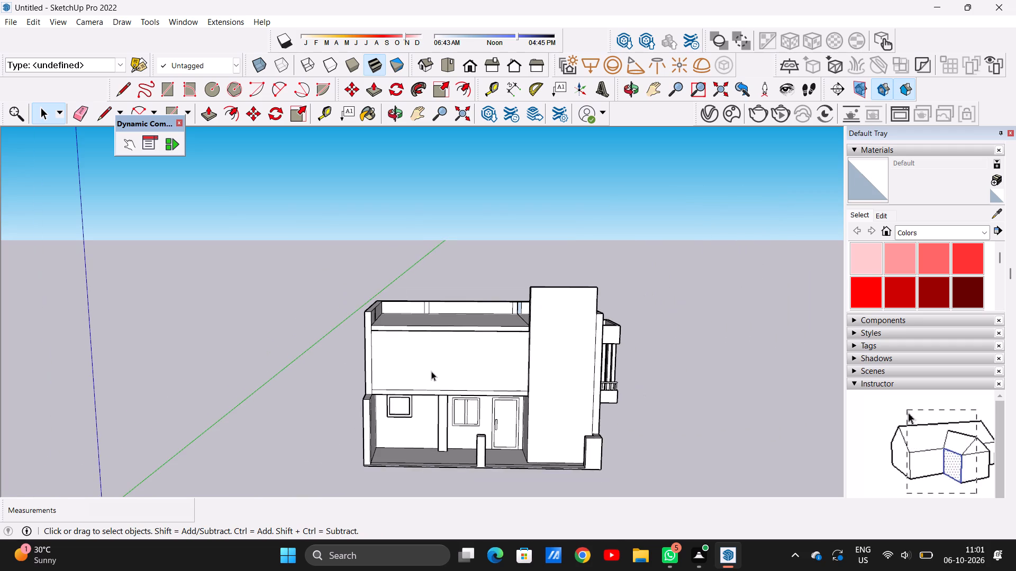
{"action": "scroll", "coordinate": [515, 344], "scroll_direction": "up", "scroll_amount": 4}
{"action": "scroll", "coordinate": [423, 354], "scroll_direction": "down", "scroll_amount": 5}
{"action": "scroll", "coordinate": [479, 342], "scroll_direction": "up", "scroll_amount": 2}
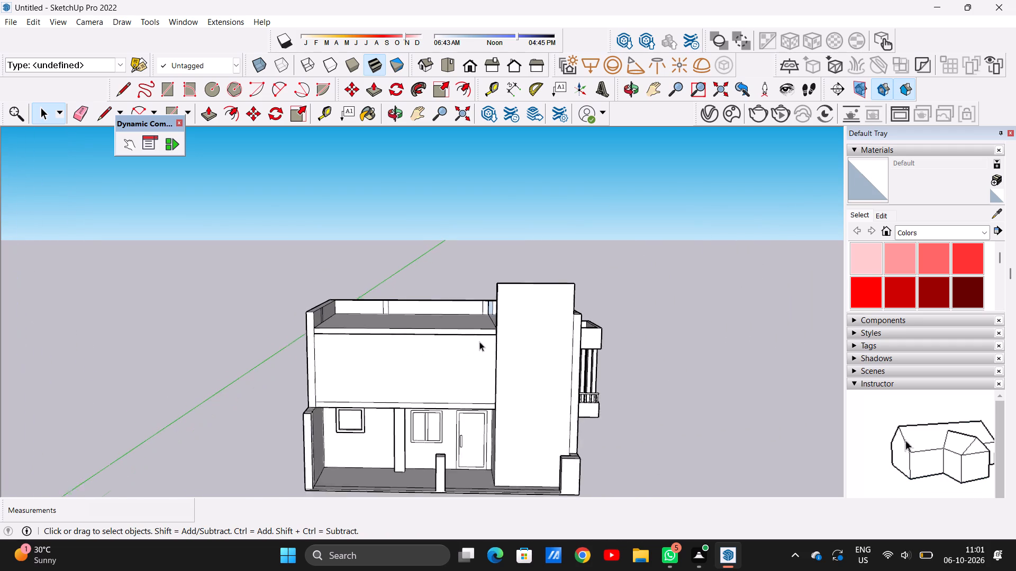
{"action": "scroll", "coordinate": [479, 342], "scroll_direction": "up", "scroll_amount": 1}
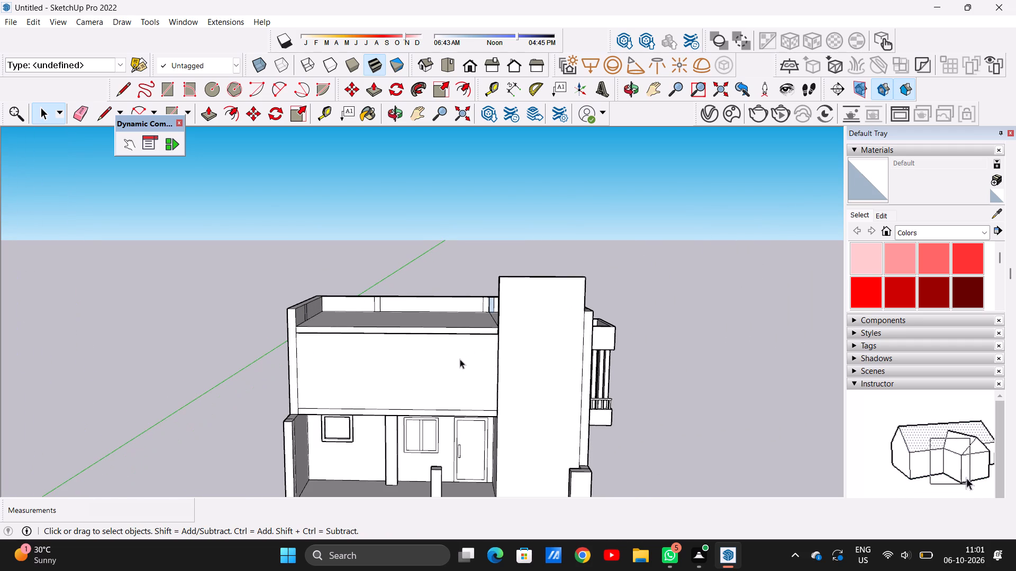
{"action": "scroll", "coordinate": [462, 357], "scroll_direction": "up", "scroll_amount": 1}
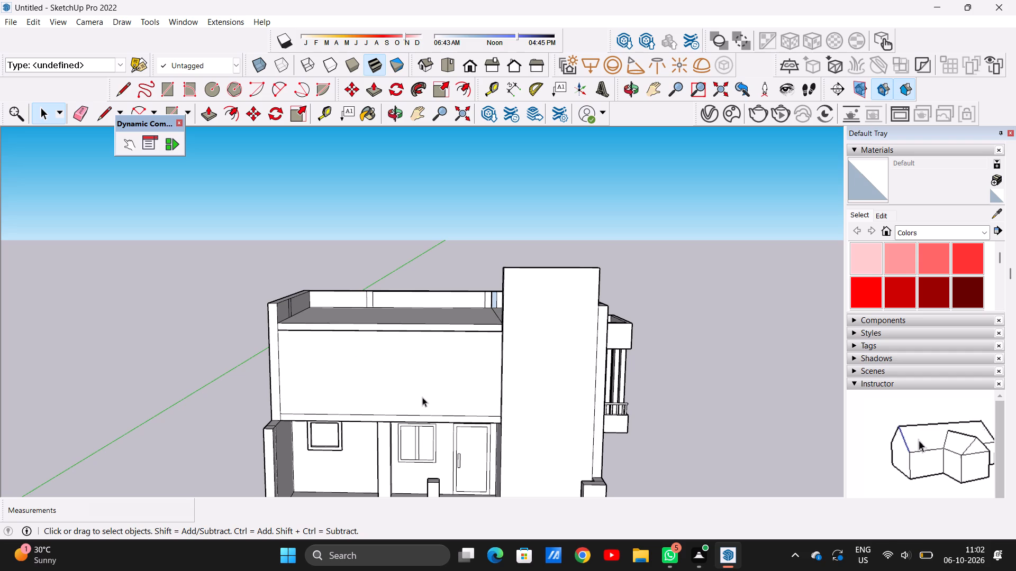
{"action": "key", "text": "r"}
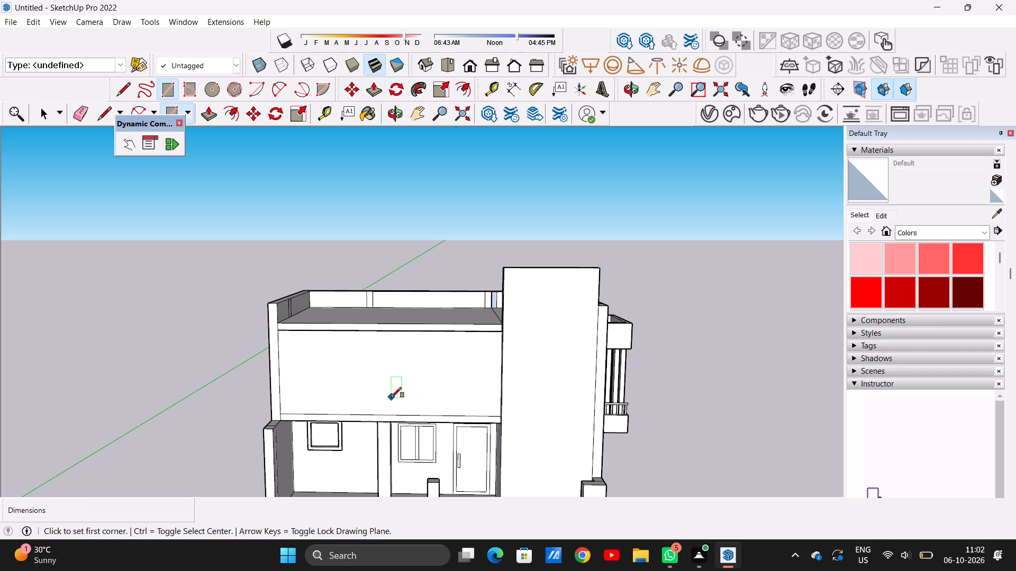
{"action": "left_click", "coordinate": [337, 341]}
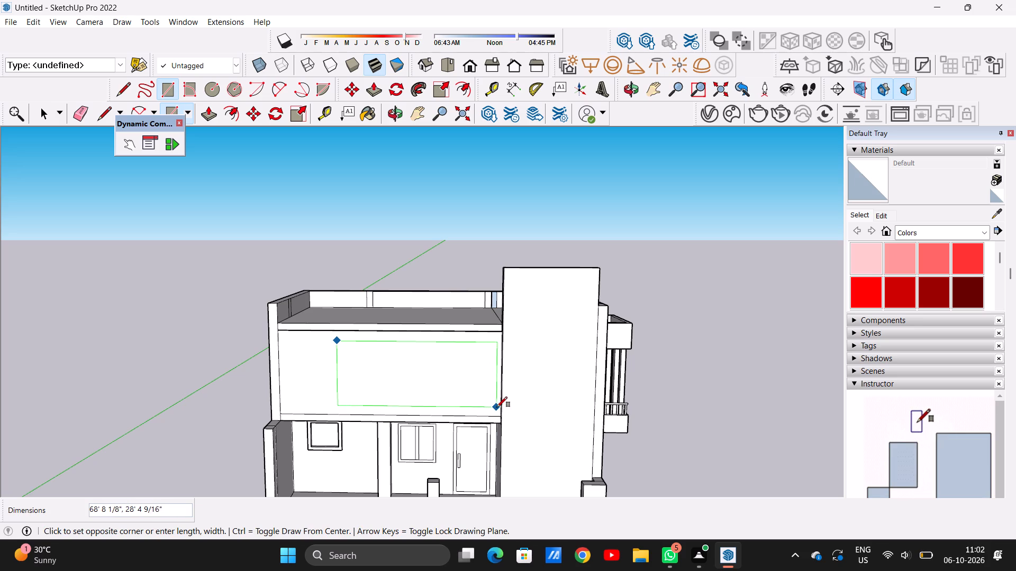
{"action": "left_click", "coordinate": [494, 407]}
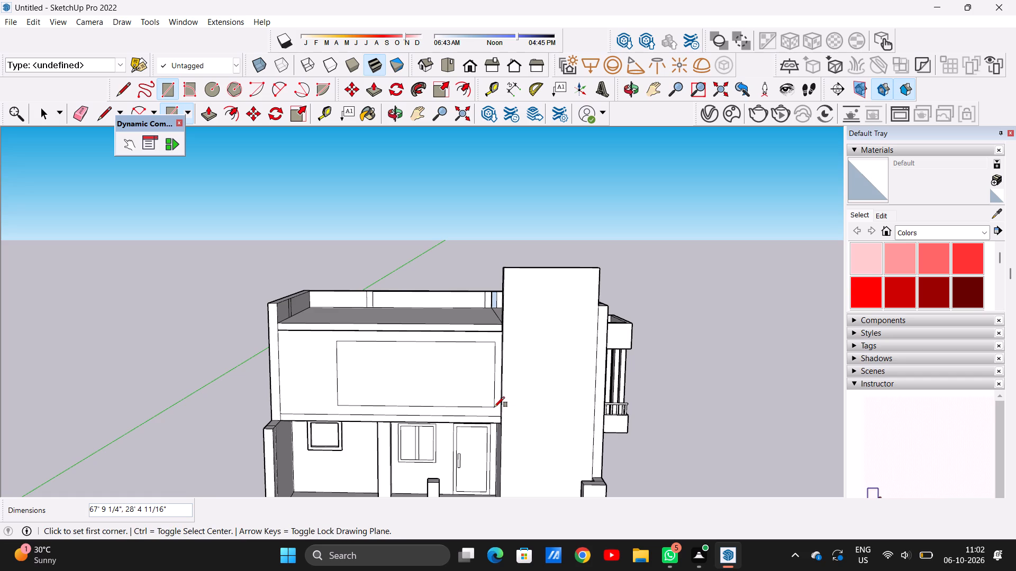
{"action": "key", "text": "space"}
Narrow the front-face rectangle by drawing a vertical line about 28' 4 11/16" long inside its left part and erasing the outline left of it.
{"action": "scroll", "coordinate": [397, 367], "scroll_direction": "down", "scroll_amount": 6}
{"action": "scroll", "coordinate": [398, 366], "scroll_direction": "up", "scroll_amount": 6}
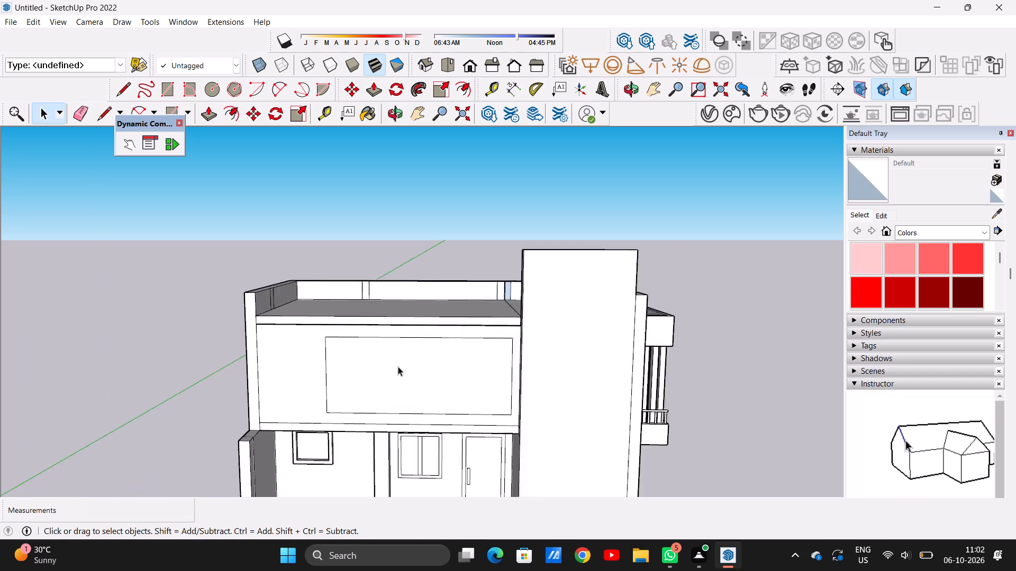
{"action": "scroll", "coordinate": [398, 366], "scroll_direction": "up", "scroll_amount": 7}
{"action": "key", "text": "l"}
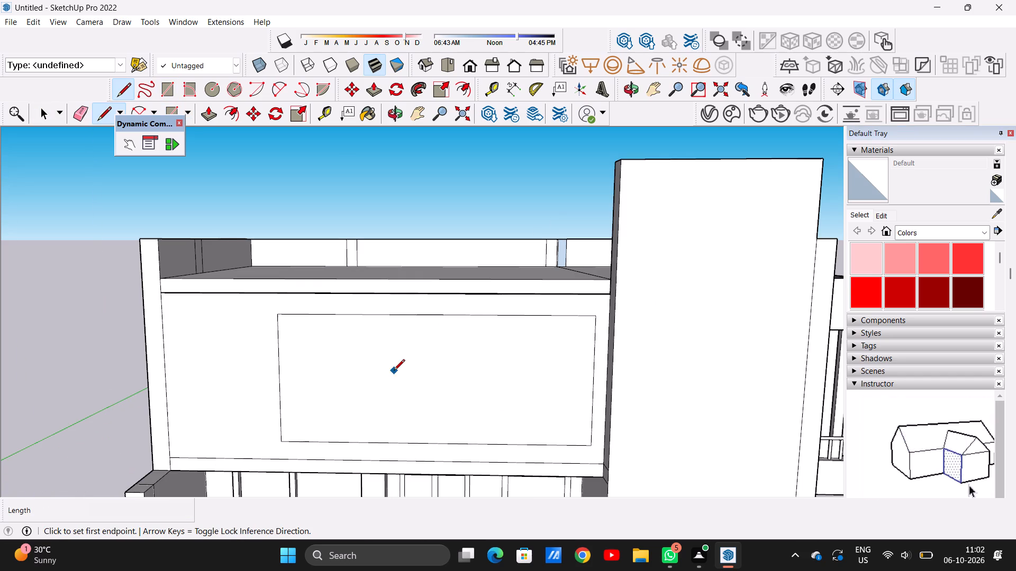
{"action": "left_click", "coordinate": [334, 317]}
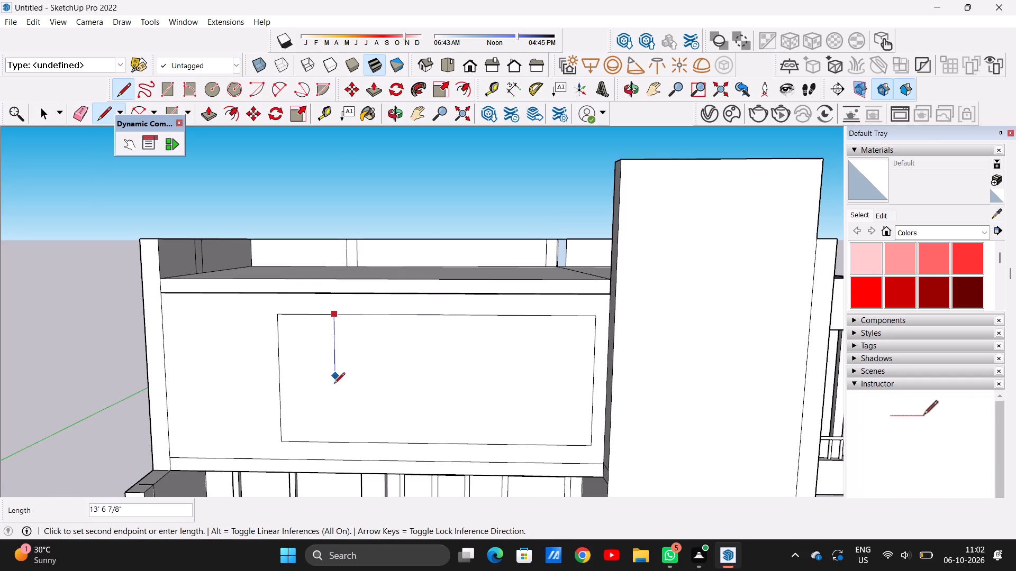
{"action": "left_click", "coordinate": [334, 443]}
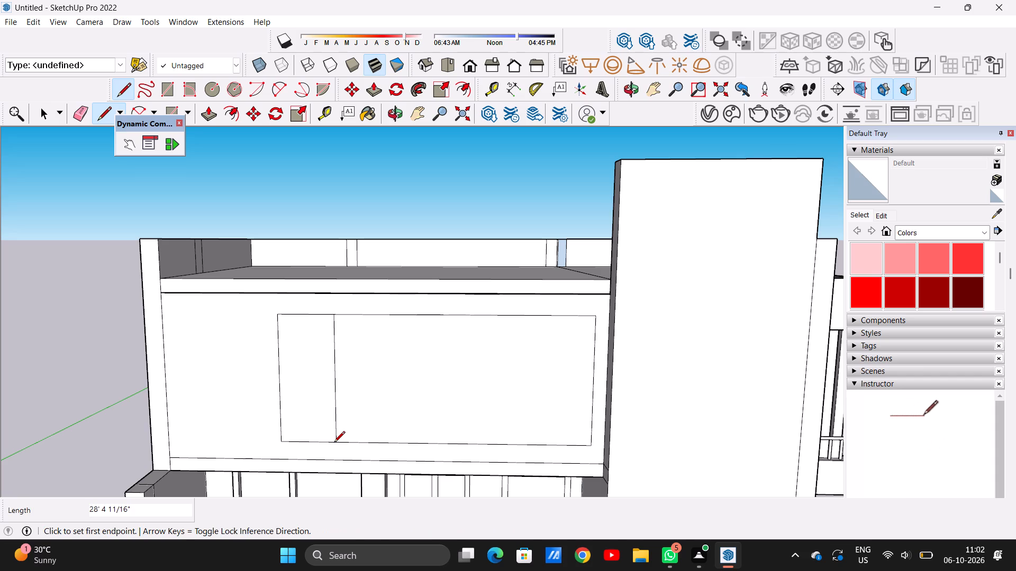
{"action": "key", "text": "e"}
{"action": "left_click_drag", "start_coordinate": [314, 311], "coordinate": [310, 324]}
{"action": "left_click_drag", "start_coordinate": [284, 338], "coordinate": [272, 339]}
{"action": "left_click_drag", "start_coordinate": [323, 432], "coordinate": [324, 445]}
{"action": "key", "text": "space"}
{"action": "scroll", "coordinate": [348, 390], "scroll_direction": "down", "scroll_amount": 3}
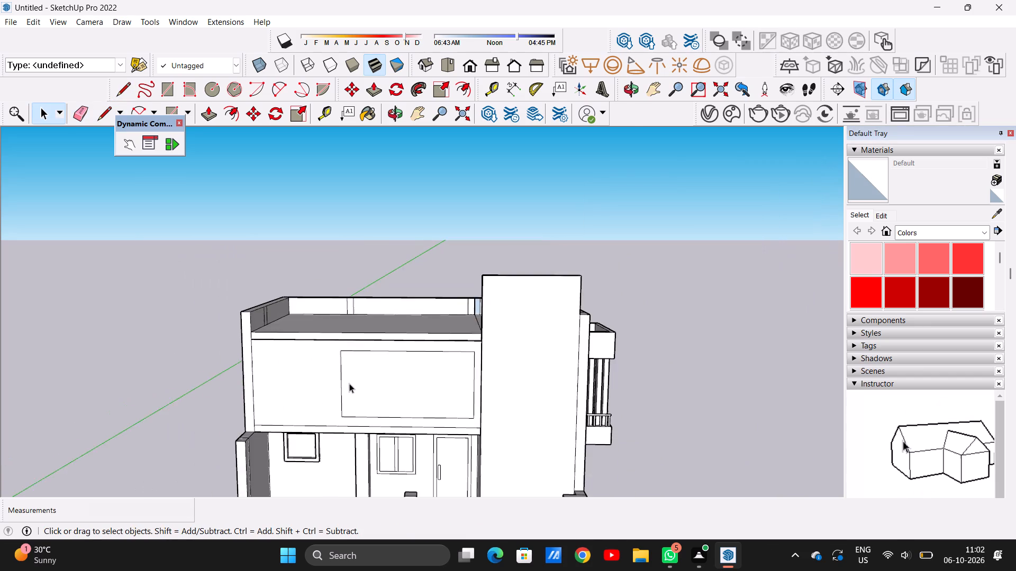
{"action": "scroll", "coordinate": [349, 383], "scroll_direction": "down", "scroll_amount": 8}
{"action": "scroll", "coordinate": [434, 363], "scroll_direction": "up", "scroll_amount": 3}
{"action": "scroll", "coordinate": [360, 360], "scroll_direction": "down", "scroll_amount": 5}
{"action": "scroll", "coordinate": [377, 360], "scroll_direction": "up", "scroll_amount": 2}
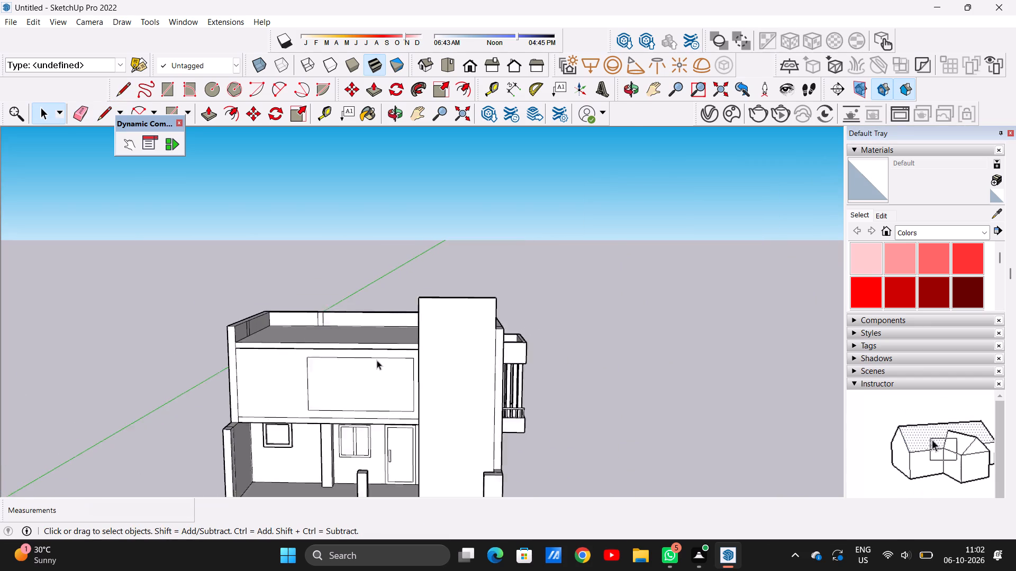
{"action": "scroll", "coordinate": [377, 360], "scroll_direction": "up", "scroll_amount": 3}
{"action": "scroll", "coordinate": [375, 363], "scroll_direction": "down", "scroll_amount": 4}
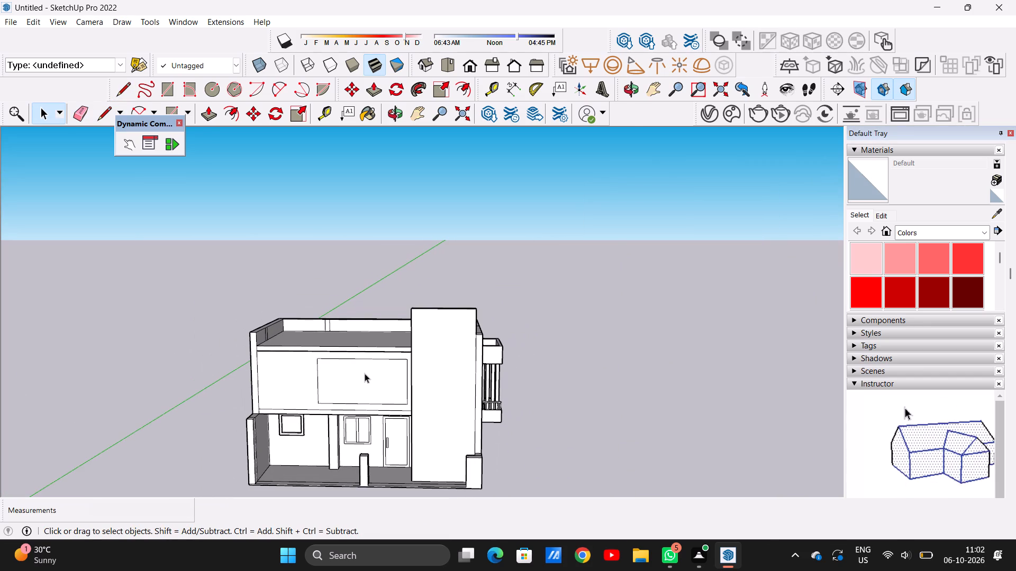
Offset the outline of the rectangle on the upper-floor front wall inward by about 2' 9 5/16".
{"action": "scroll", "coordinate": [338, 380], "scroll_direction": "up", "scroll_amount": 6}
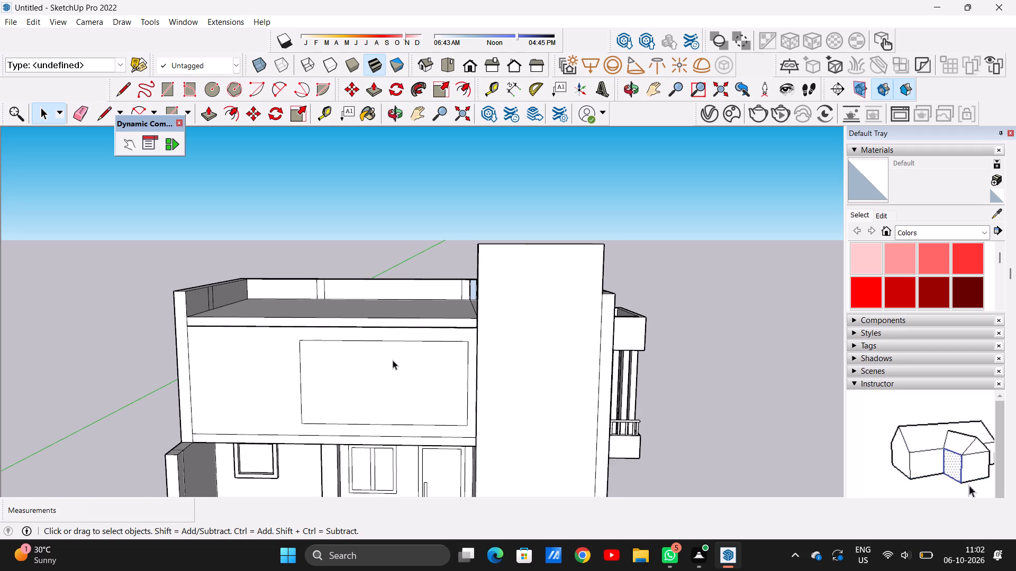
{"action": "scroll", "coordinate": [431, 351], "scroll_direction": "down", "scroll_amount": 2}
{"action": "middle_click_drag", "start_coordinate": [427, 355], "coordinate": [330, 394]}
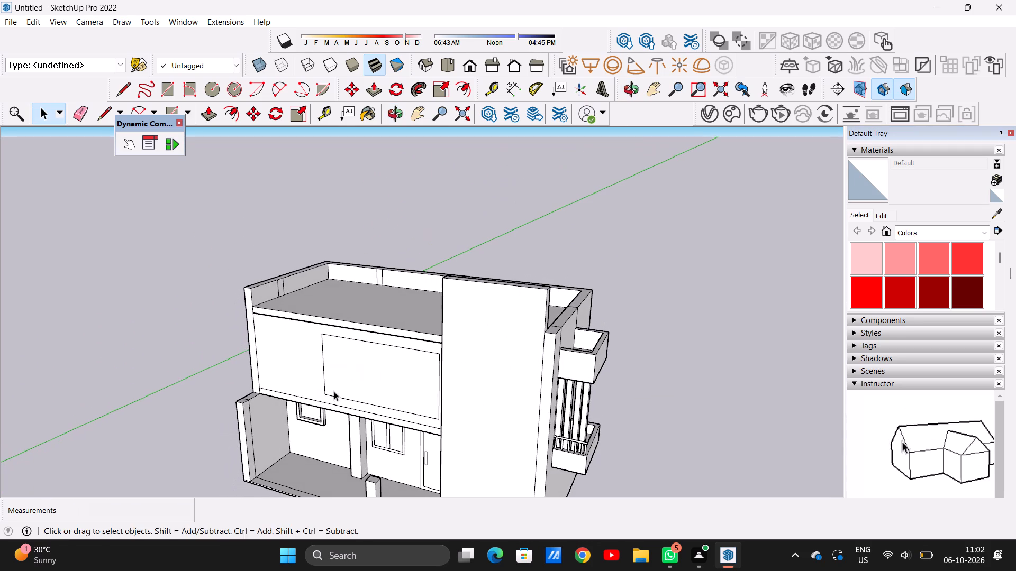
{"action": "middle_click_drag", "start_coordinate": [357, 373], "coordinate": [456, 340]}
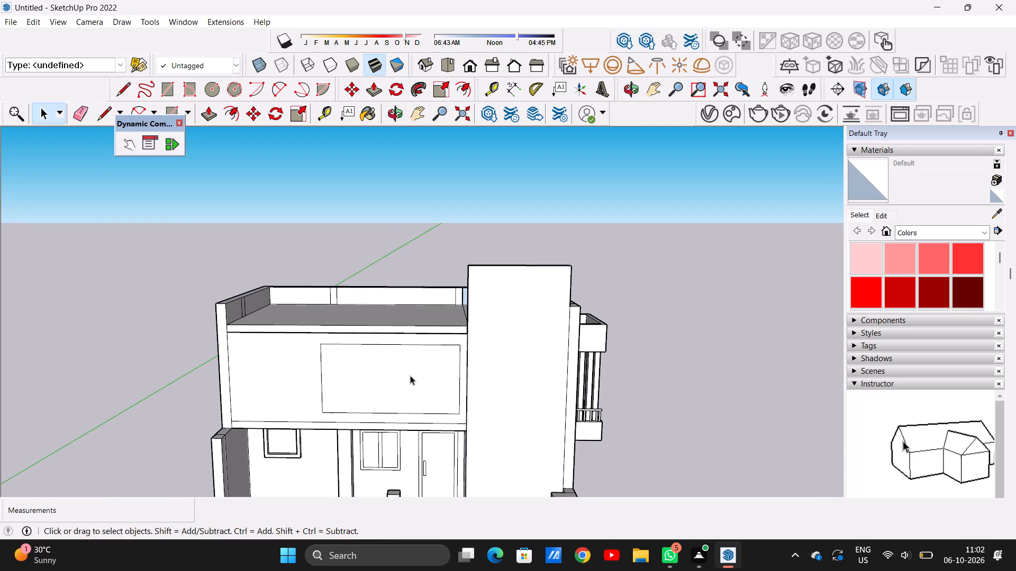
{"action": "middle_click_drag", "start_coordinate": [409, 377], "coordinate": [449, 366]}
{"action": "scroll", "coordinate": [446, 371], "scroll_direction": "up", "scroll_amount": 2}
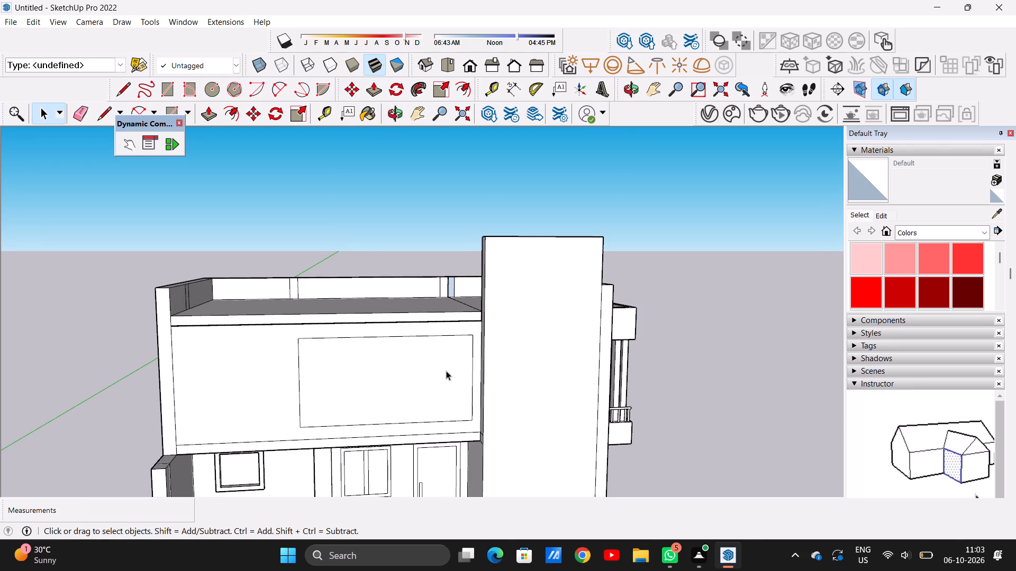
{"action": "key", "text": "o"}
{"action": "key", "text": "f"}
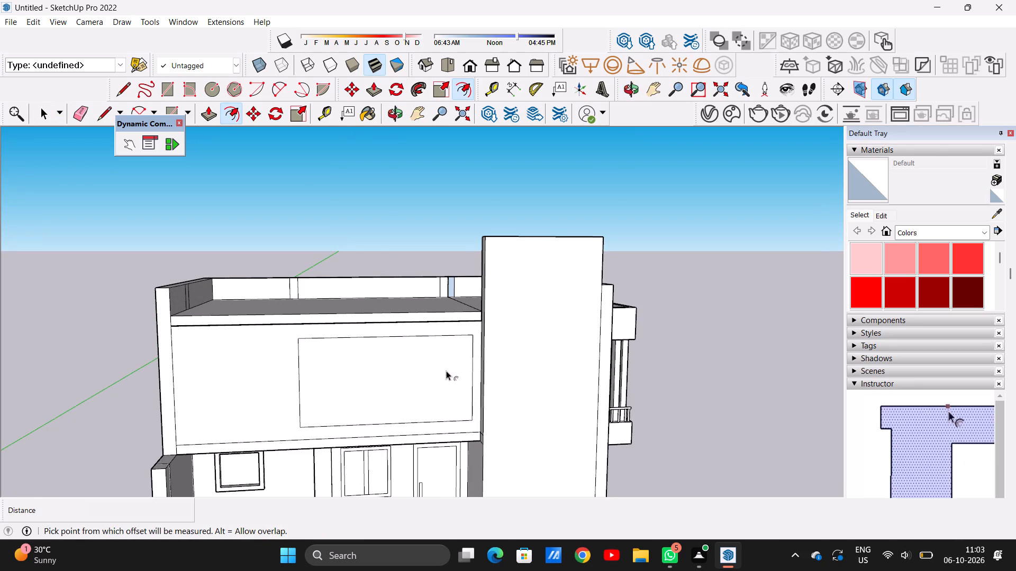
{"action": "left_click", "coordinate": [363, 344]}
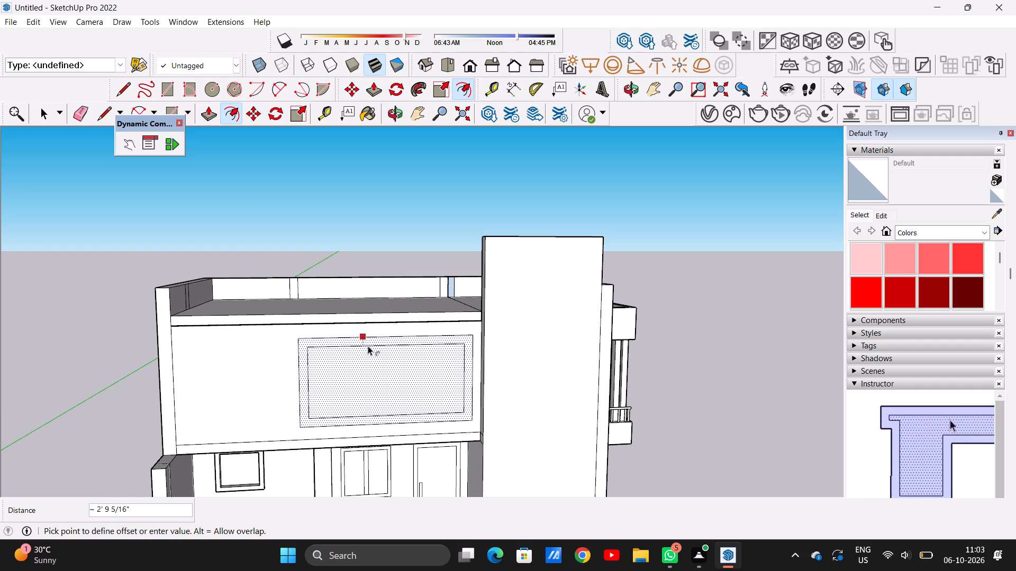
{"action": "left_click", "coordinate": [368, 346]}
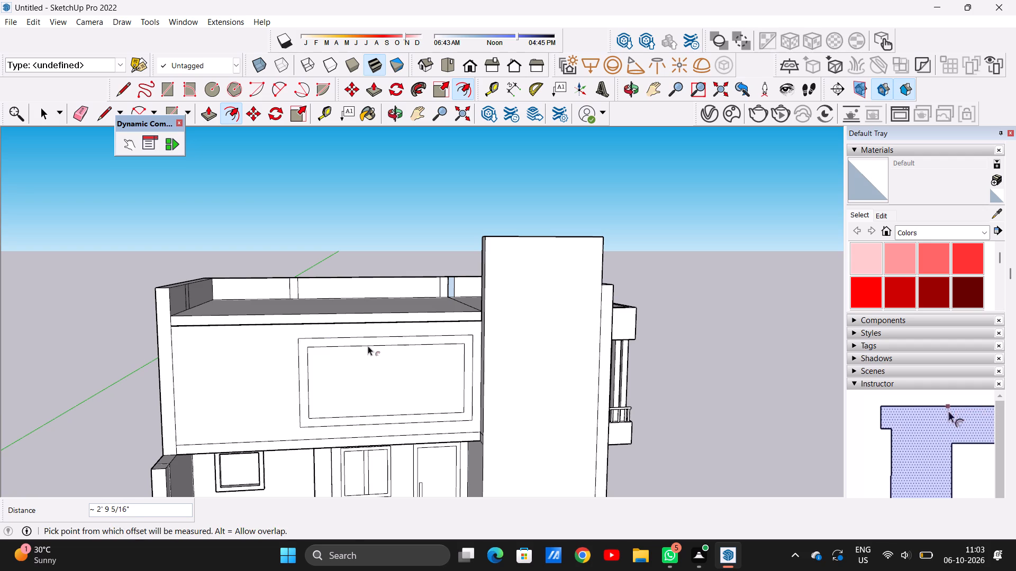
Delete the face inside the offset outline to open up the upper-floor front wall.
{"action": "key", "text": "space"}
{"action": "left_click", "coordinate": [401, 376]}
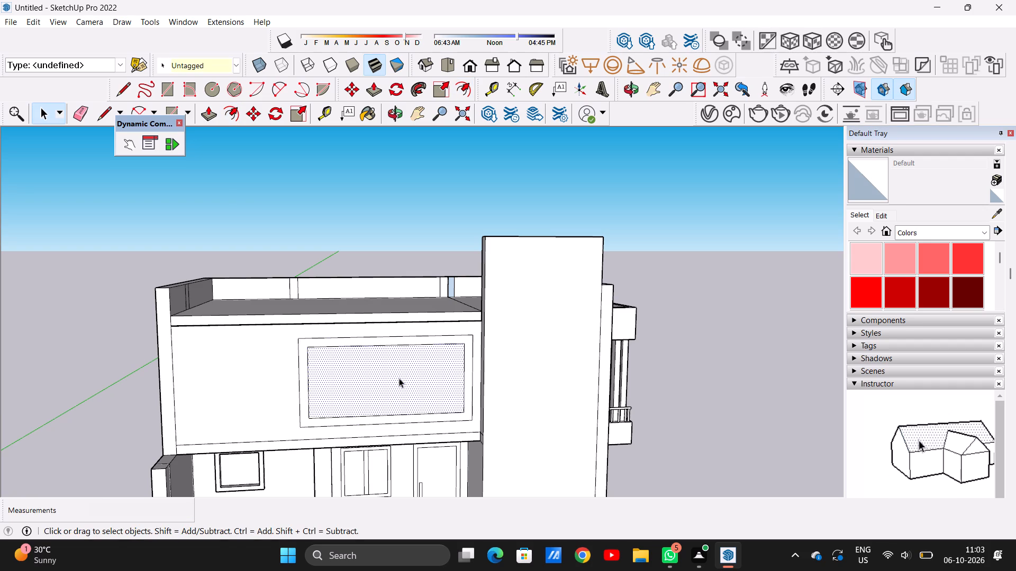
{"action": "key", "text": "Delete"}
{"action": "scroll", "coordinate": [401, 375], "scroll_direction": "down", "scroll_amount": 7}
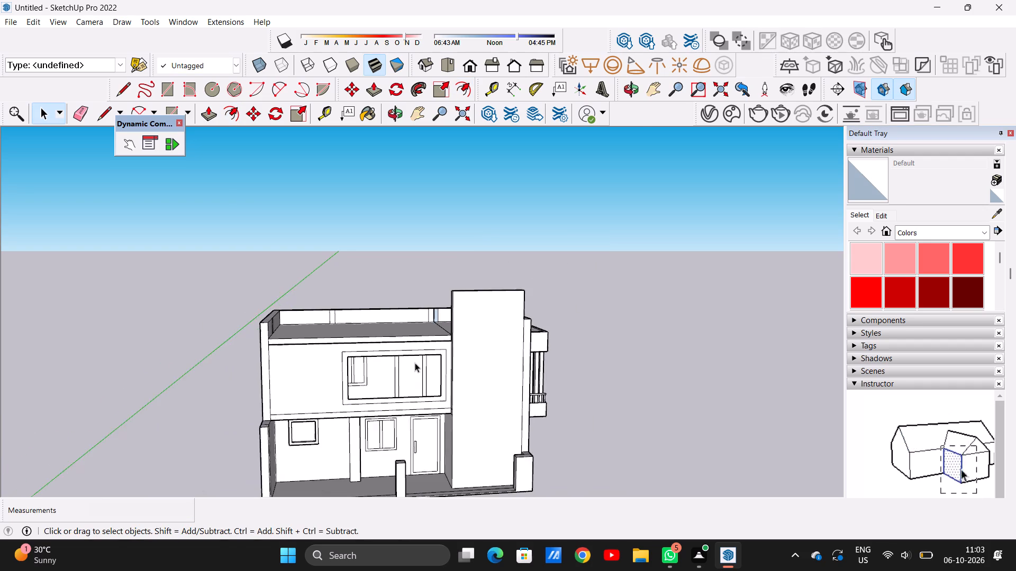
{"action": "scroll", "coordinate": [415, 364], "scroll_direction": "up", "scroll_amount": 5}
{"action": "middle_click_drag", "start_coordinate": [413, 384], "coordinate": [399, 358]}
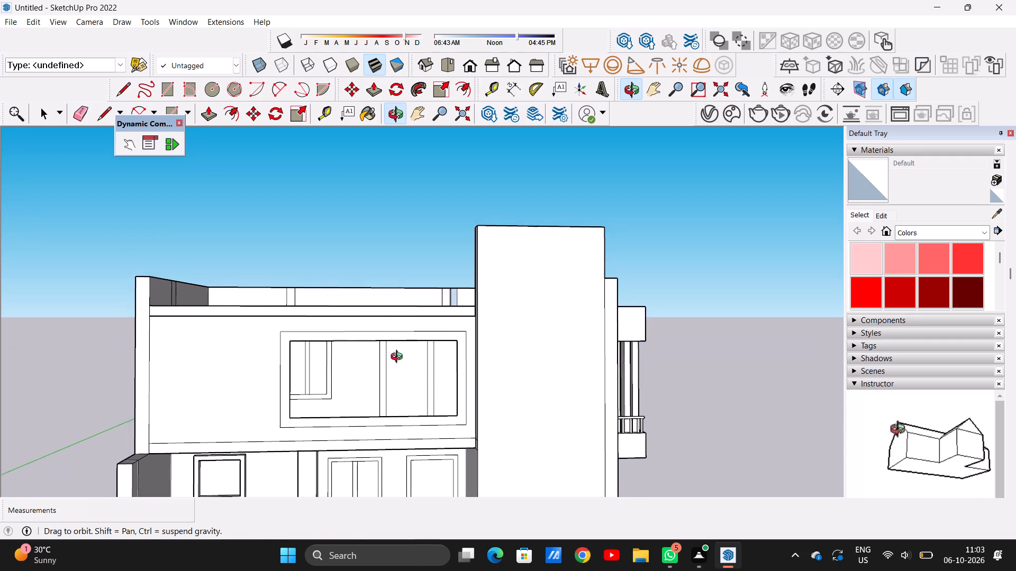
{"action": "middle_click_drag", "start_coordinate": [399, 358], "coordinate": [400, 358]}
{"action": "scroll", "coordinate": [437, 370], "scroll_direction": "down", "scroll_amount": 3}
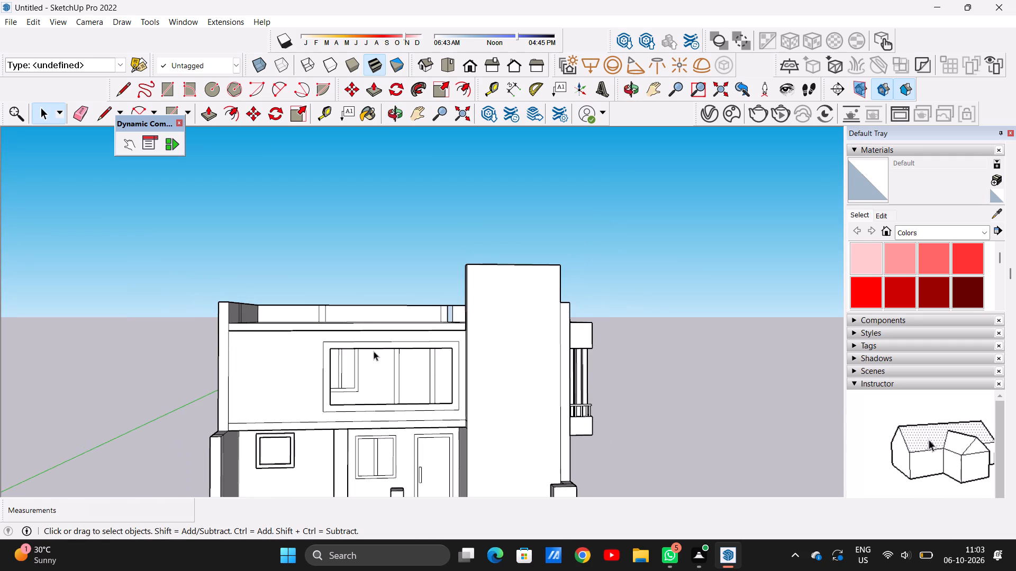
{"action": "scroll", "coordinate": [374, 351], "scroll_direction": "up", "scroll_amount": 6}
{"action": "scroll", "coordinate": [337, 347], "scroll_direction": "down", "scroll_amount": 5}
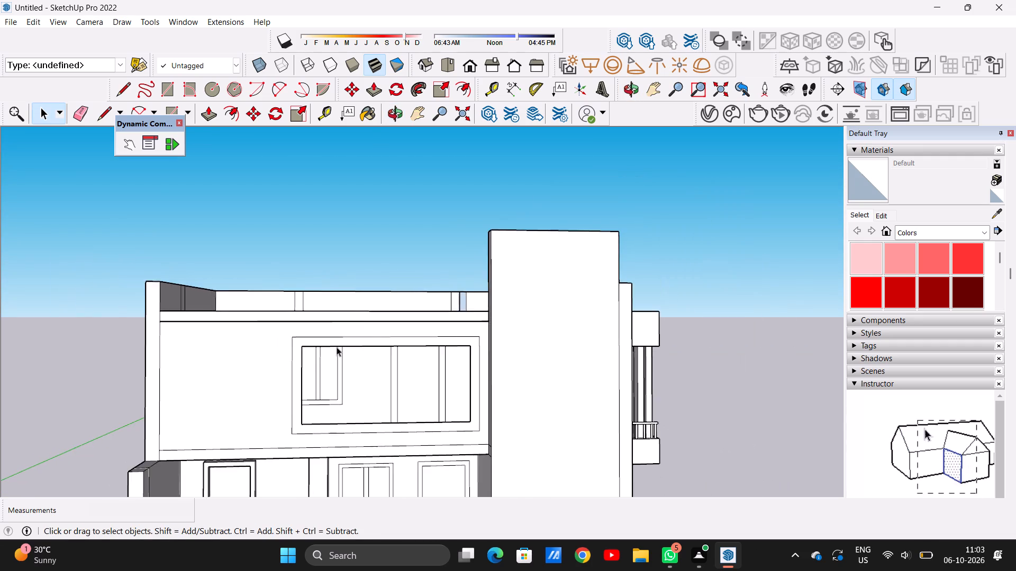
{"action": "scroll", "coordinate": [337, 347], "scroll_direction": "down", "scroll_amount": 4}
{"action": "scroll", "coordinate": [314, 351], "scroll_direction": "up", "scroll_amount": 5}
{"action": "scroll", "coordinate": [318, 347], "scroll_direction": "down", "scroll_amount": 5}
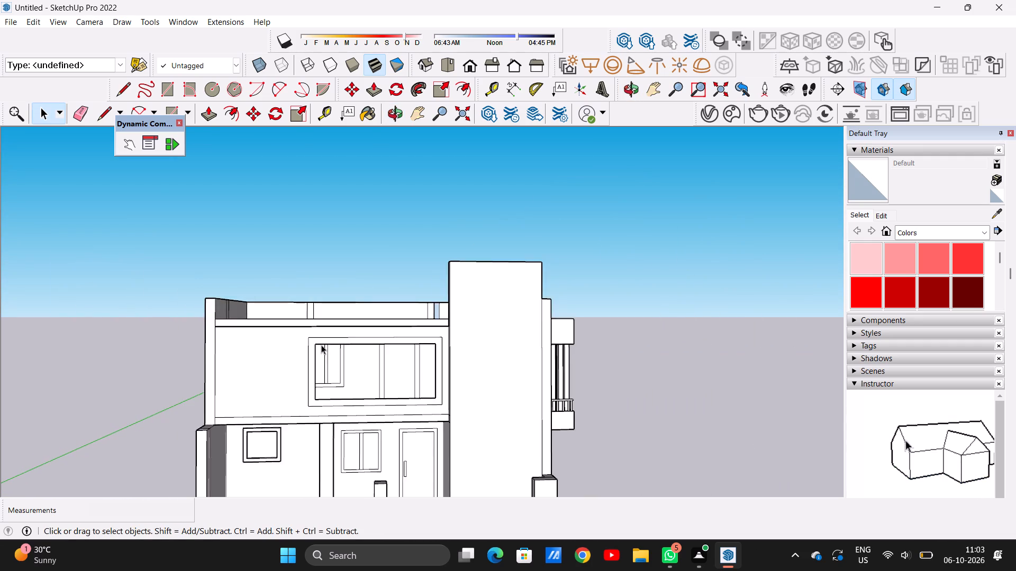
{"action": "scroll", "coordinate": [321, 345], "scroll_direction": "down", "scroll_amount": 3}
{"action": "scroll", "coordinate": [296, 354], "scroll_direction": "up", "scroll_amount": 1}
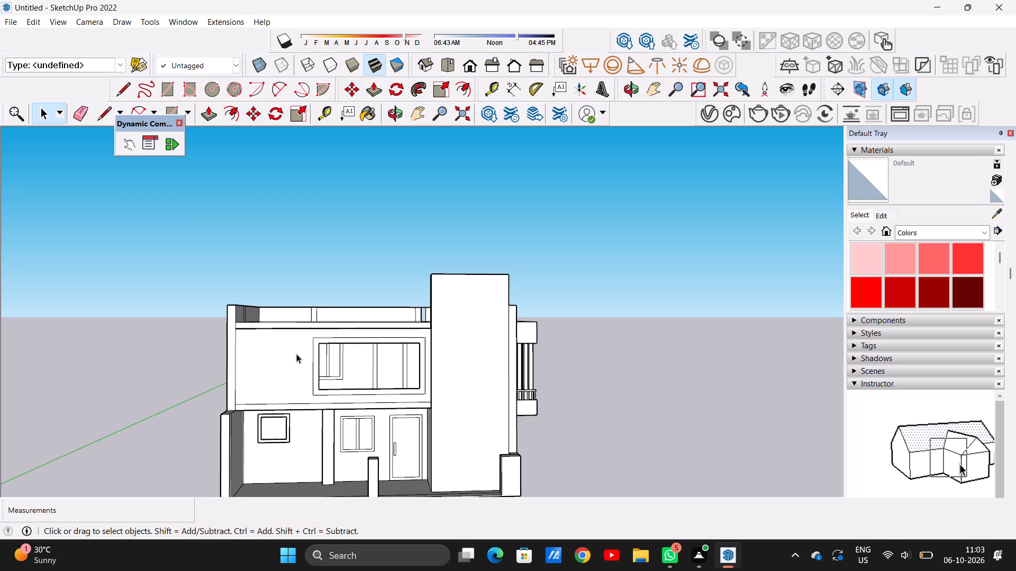
Draw a vertical line about 37' 3/16" long down the upper-floor front wall, in line with the window frame's outer edge farthest from the tall wall.
{"action": "scroll", "coordinate": [296, 354], "scroll_direction": "up", "scroll_amount": 3}
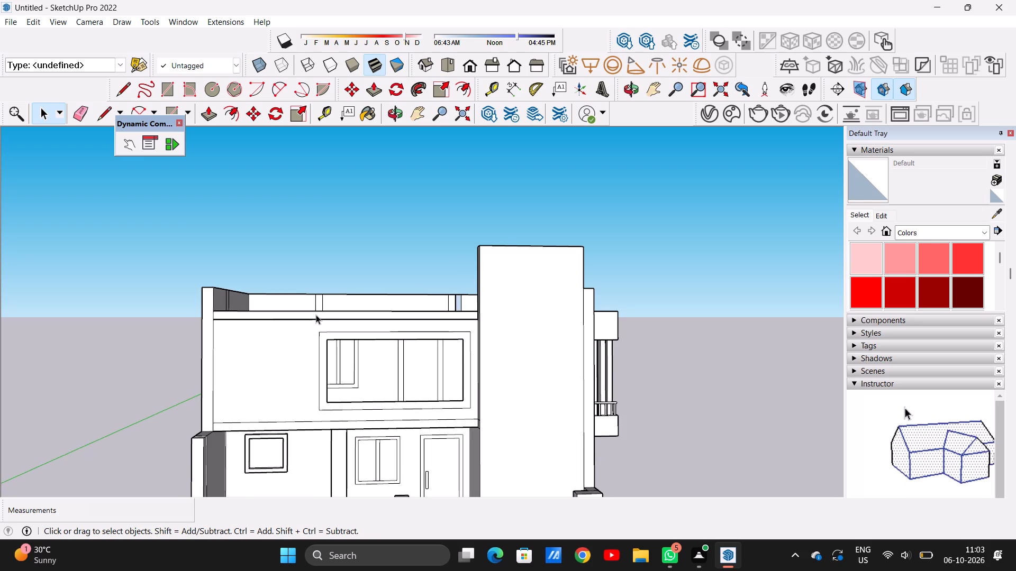
{"action": "key", "text": "l"}
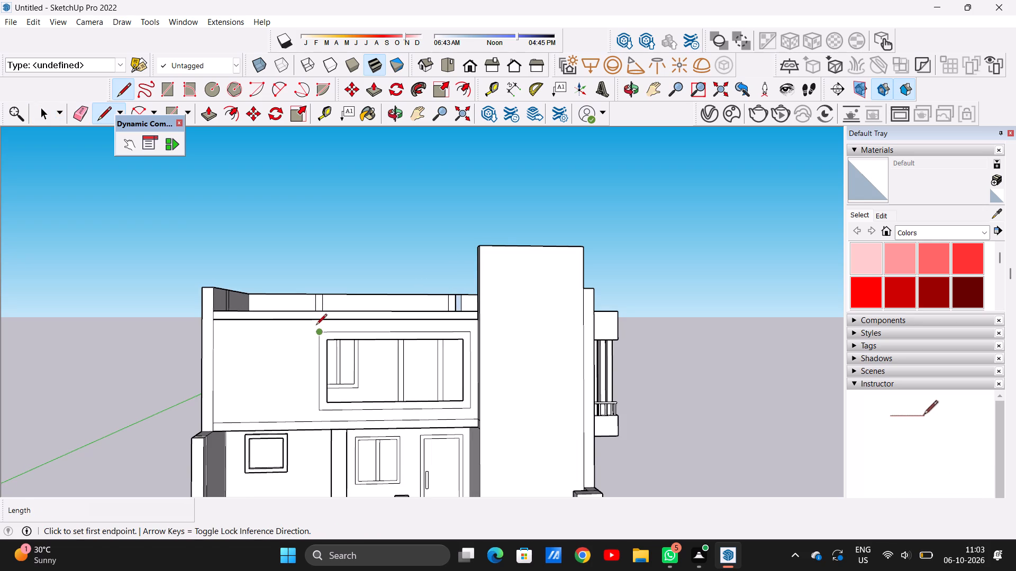
{"action": "scroll", "coordinate": [317, 325], "scroll_direction": "up", "scroll_amount": 5}
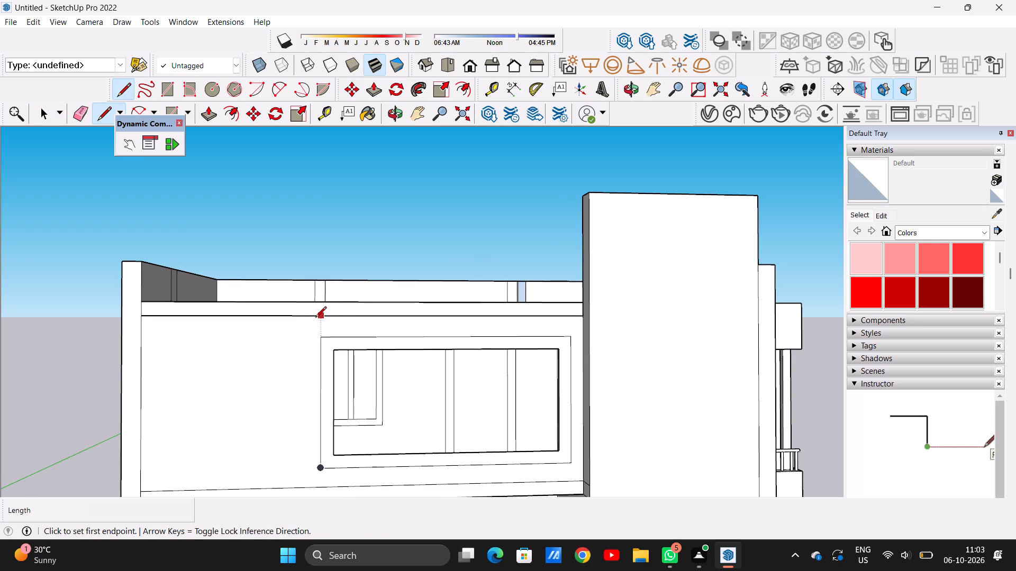
{"action": "left_click", "coordinate": [319, 318]}
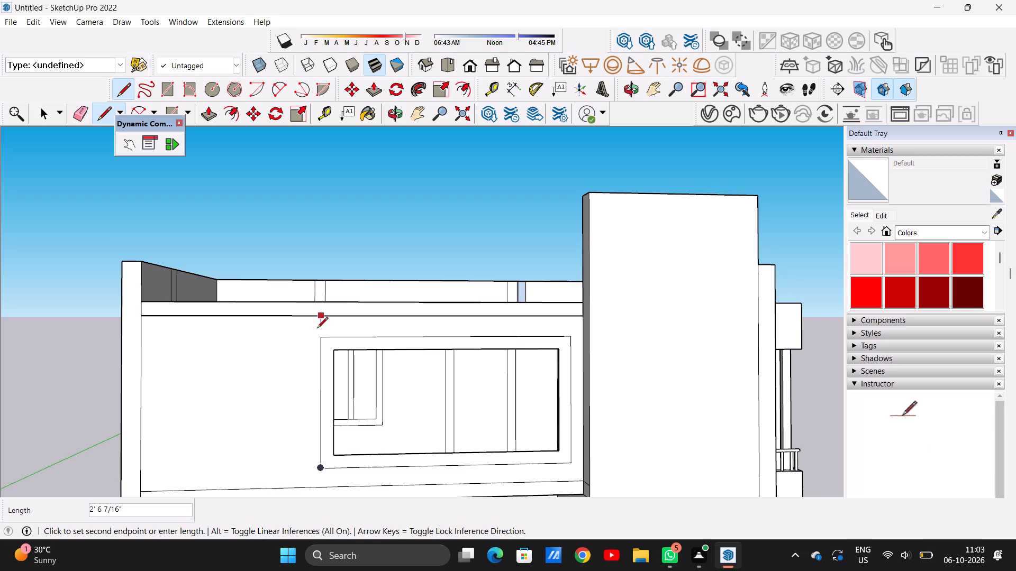
{"action": "left_click", "coordinate": [319, 489]}
{"action": "key", "text": "space"}
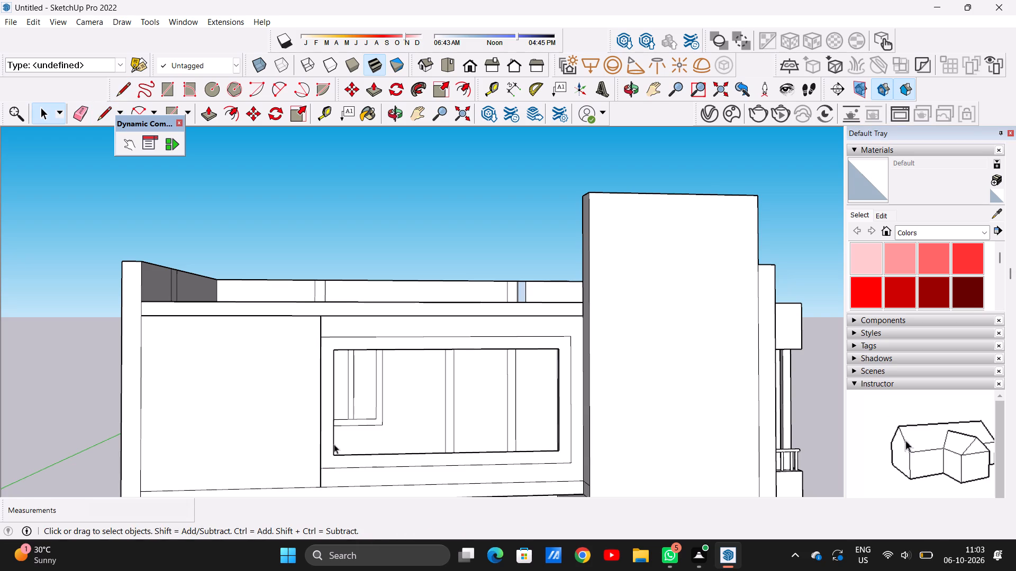
Select the plain part of the upper-floor front wall to check whether the new vertical line divides the face.
{"action": "scroll", "coordinate": [336, 412], "scroll_direction": "down", "scroll_amount": 4}
{"action": "left_click", "coordinate": [263, 412]}
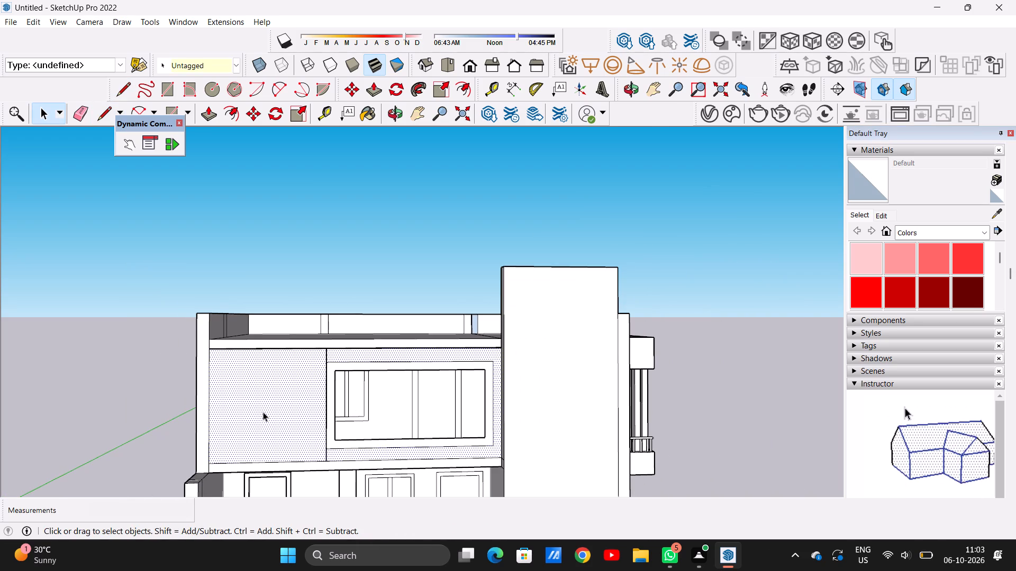
{"action": "scroll", "coordinate": [264, 412], "scroll_direction": "up", "scroll_amount": 4}
{"action": "middle_click_drag", "start_coordinate": [279, 406], "coordinate": [317, 410]}
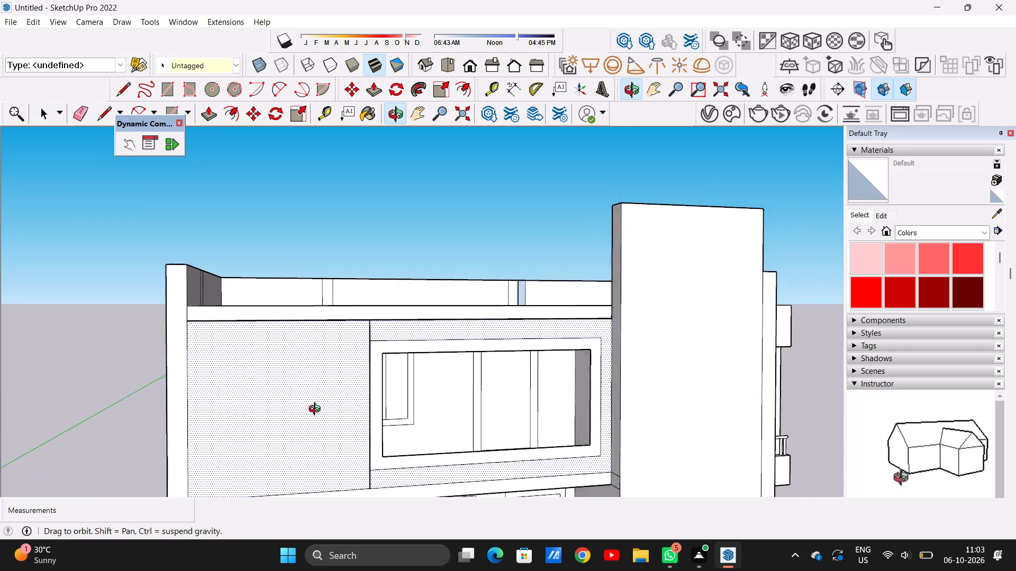
{"action": "middle_click_drag", "start_coordinate": [317, 410], "coordinate": [473, 412]}
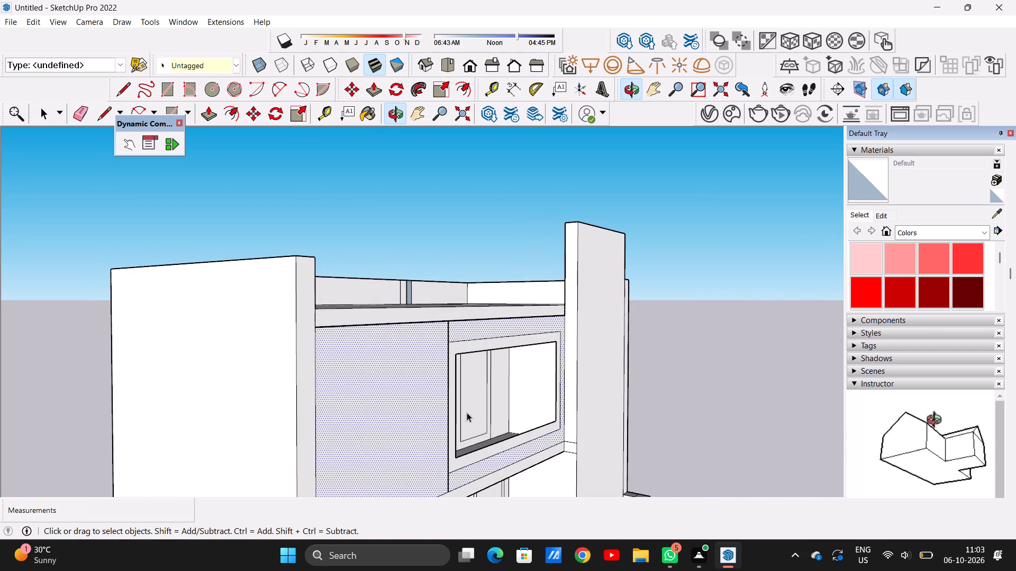
{"action": "key", "text": "space"}
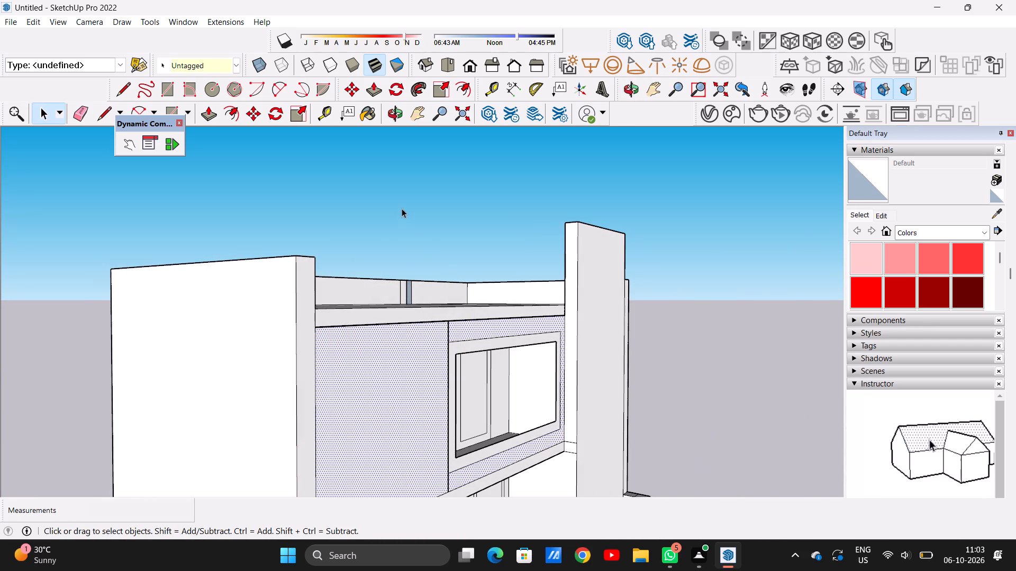
{"action": "left_click", "coordinate": [402, 208]}
Draw a short vertical line from the dividing line's upper end to the roof slab edge just above it.
{"action": "scroll", "coordinate": [437, 344], "scroll_direction": "up", "scroll_amount": 20}
{"action": "scroll", "coordinate": [437, 344], "scroll_direction": "up", "scroll_amount": 10}
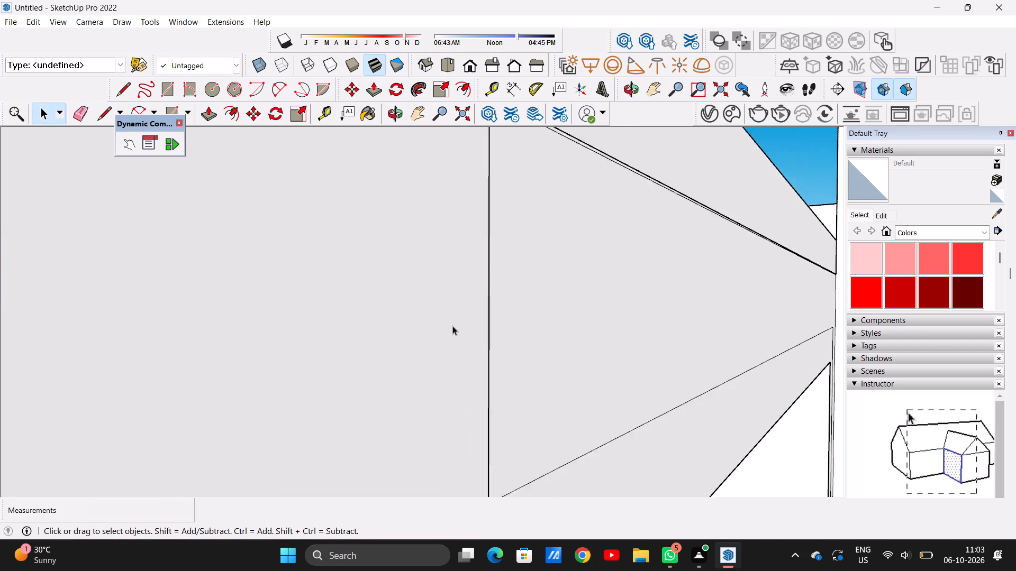
{"action": "scroll", "coordinate": [452, 326], "scroll_direction": "up", "scroll_amount": 2}
{"action": "scroll", "coordinate": [452, 326], "scroll_direction": "down", "scroll_amount": 17}
{"action": "scroll", "coordinate": [469, 284], "scroll_direction": "up", "scroll_amount": 6}
{"action": "scroll", "coordinate": [427, 199], "scroll_direction": "up", "scroll_amount": 7}
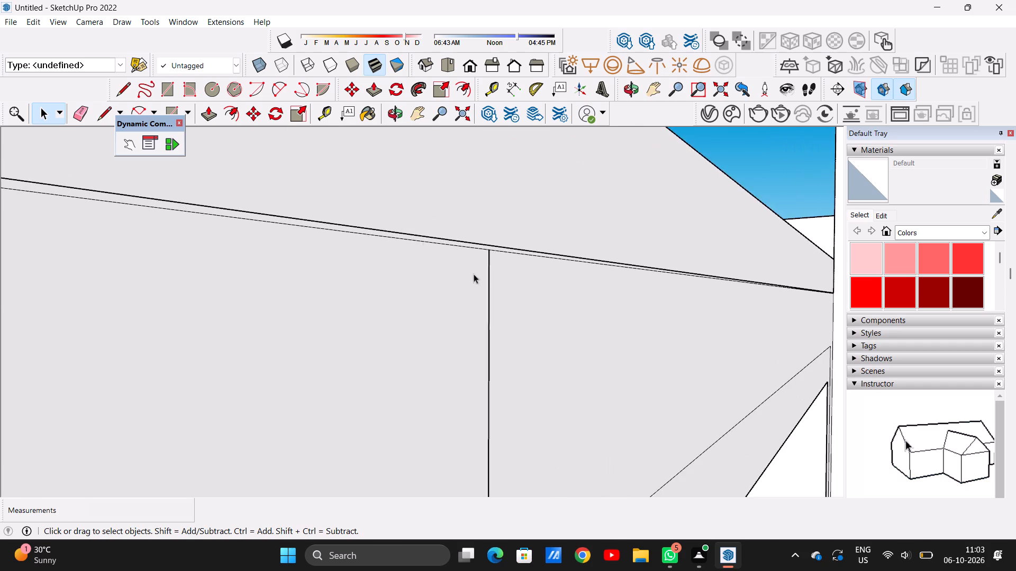
{"action": "scroll", "coordinate": [474, 274], "scroll_direction": "up", "scroll_amount": 20}
{"action": "scroll", "coordinate": [474, 274], "scroll_direction": "up", "scroll_amount": 5}
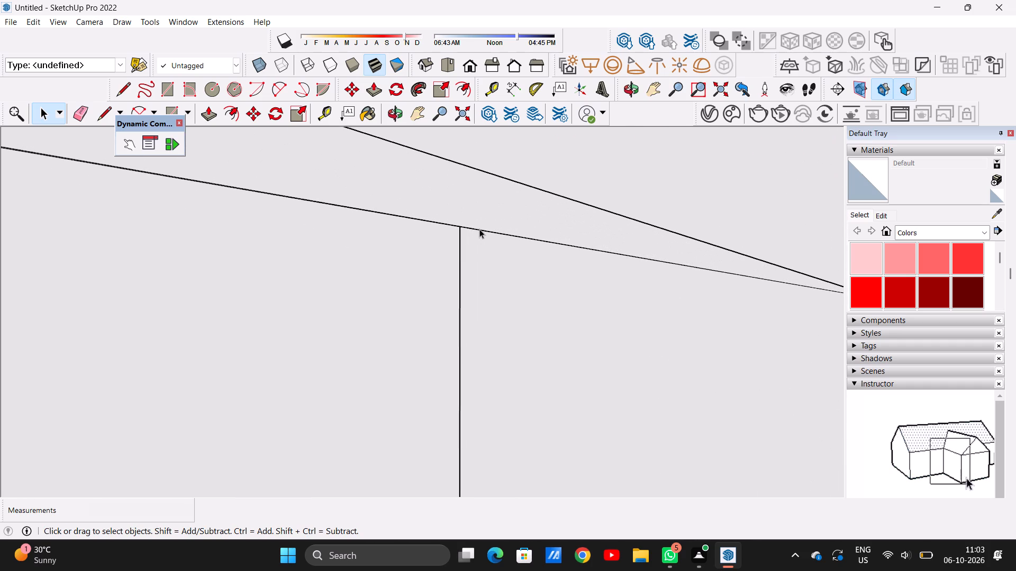
{"action": "key", "text": "l"}
{"action": "left_click", "coordinate": [459, 231]}
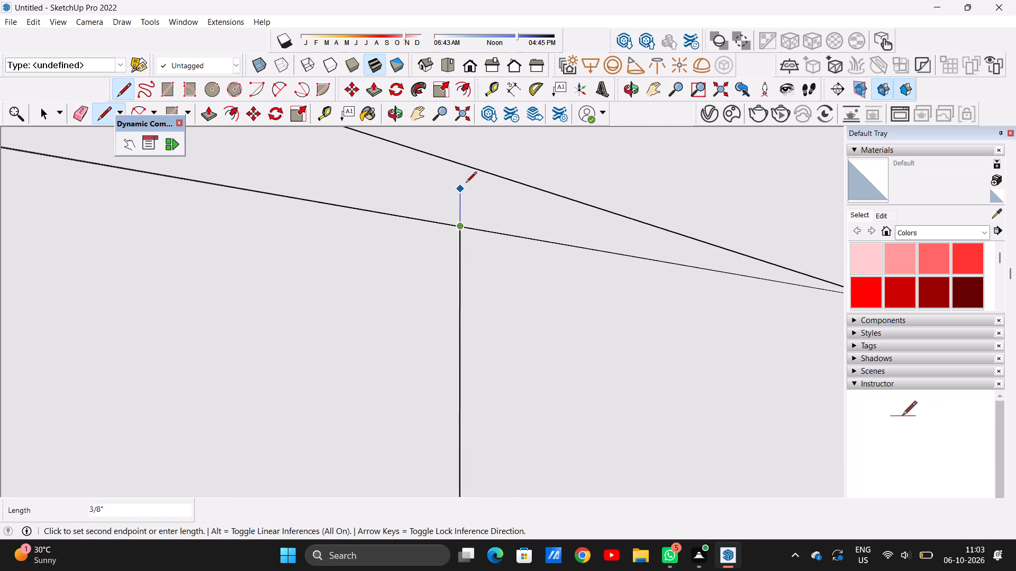
{"action": "left_click", "coordinate": [460, 165]}
{"action": "key", "text": "space"}
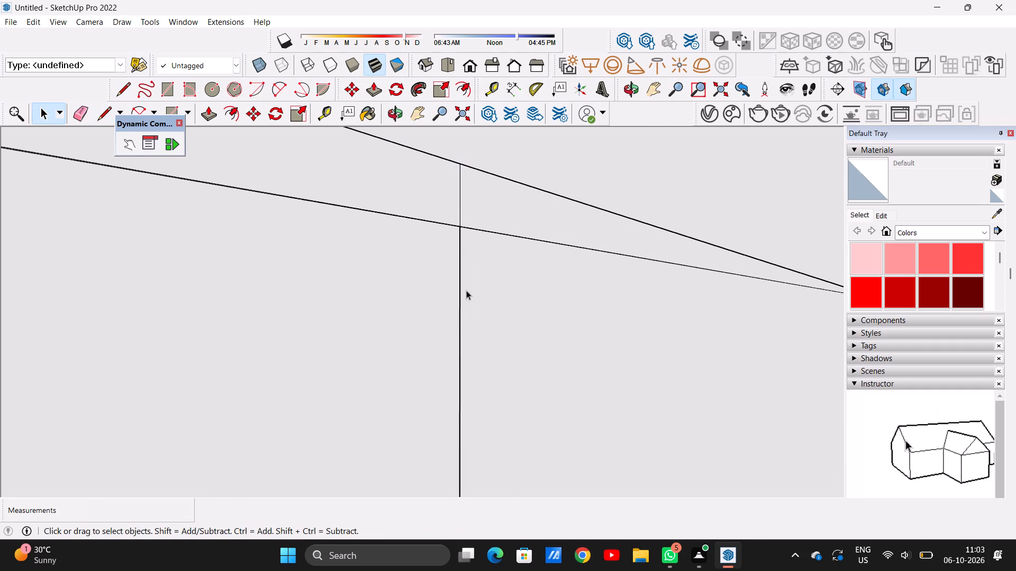
Select the plain wall part again to check the face division, and examine the dividing line's ends at both slabs.
{"action": "scroll", "coordinate": [464, 222], "scroll_direction": "up", "scroll_amount": 20}
{"action": "scroll", "coordinate": [464, 222], "scroll_direction": "up", "scroll_amount": 1}
{"action": "scroll", "coordinate": [459, 236], "scroll_direction": "down", "scroll_amount": 18}
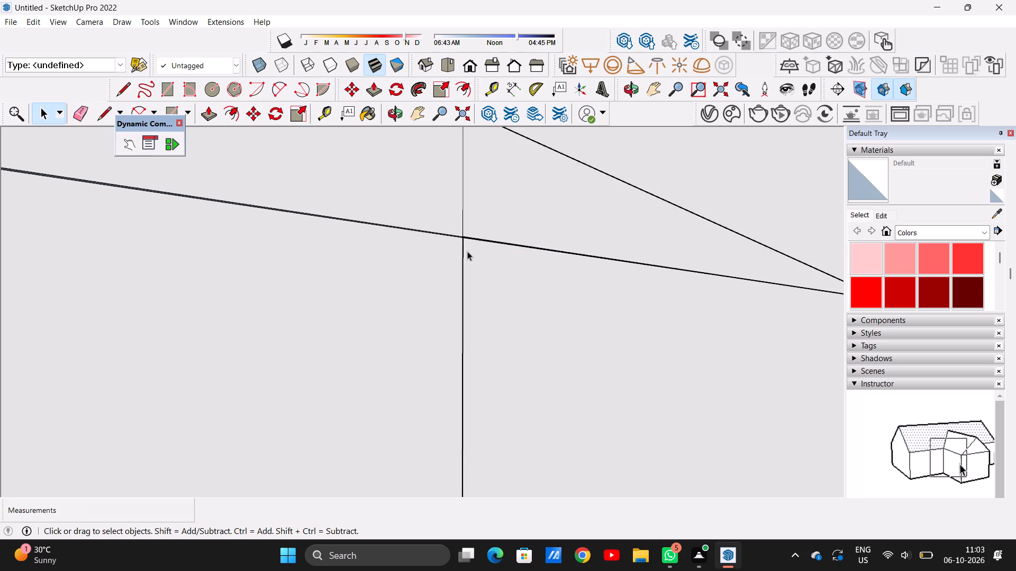
{"action": "scroll", "coordinate": [467, 251], "scroll_direction": "down", "scroll_amount": 20}
{"action": "scroll", "coordinate": [467, 251], "scroll_direction": "down", "scroll_amount": 20}
{"action": "scroll", "coordinate": [467, 251], "scroll_direction": "down", "scroll_amount": 20}
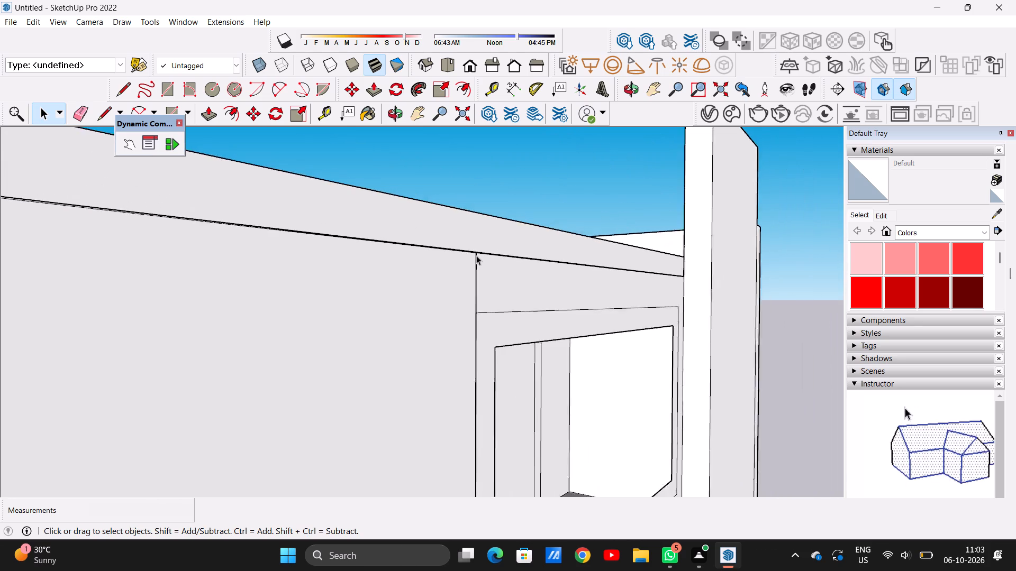
{"action": "scroll", "coordinate": [476, 255], "scroll_direction": "down", "scroll_amount": 4}
{"action": "left_click", "coordinate": [419, 346]}
{"action": "scroll", "coordinate": [416, 342], "scroll_direction": "down", "scroll_amount": 14}
{"action": "scroll", "coordinate": [431, 383], "scroll_direction": "up", "scroll_amount": 5}
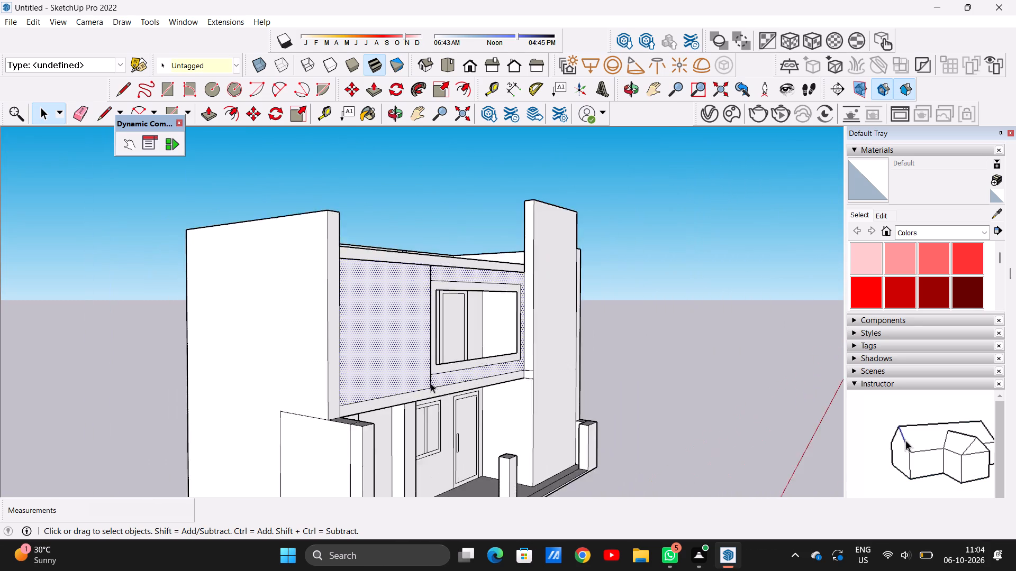
{"action": "scroll", "coordinate": [431, 383], "scroll_direction": "up", "scroll_amount": 20}
{"action": "scroll", "coordinate": [431, 383], "scroll_direction": "up", "scroll_amount": 20}
{"action": "scroll", "coordinate": [431, 383], "scroll_direction": "up", "scroll_amount": 14}
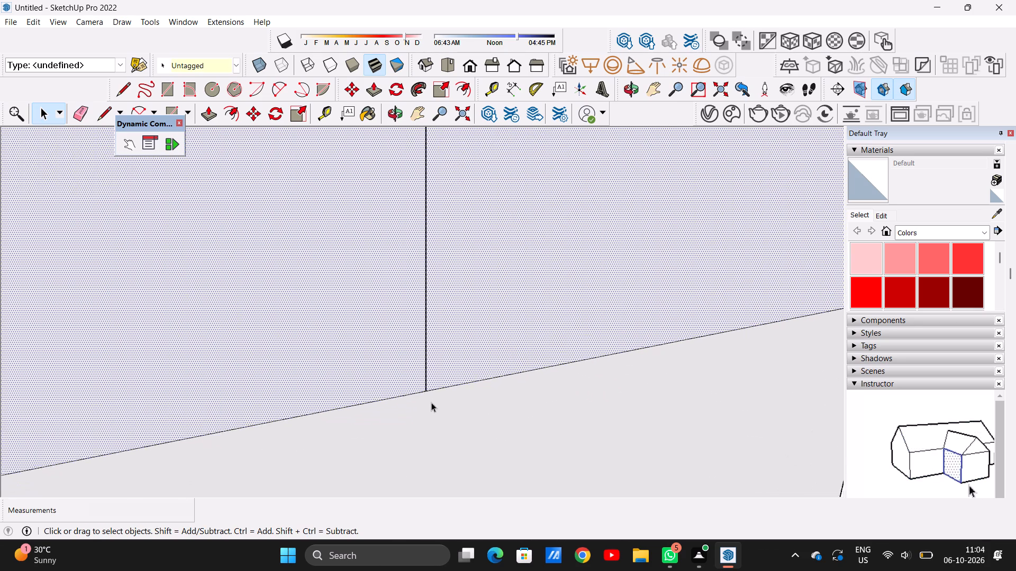
{"action": "scroll", "coordinate": [431, 402], "scroll_direction": "up", "scroll_amount": 3}
{"action": "key", "text": "space"}
{"action": "scroll", "coordinate": [421, 384], "scroll_direction": "down", "scroll_amount": 9}
{"action": "scroll", "coordinate": [421, 383], "scroll_direction": "up", "scroll_amount": 1}
{"action": "scroll", "coordinate": [421, 383], "scroll_direction": "down", "scroll_amount": 18}
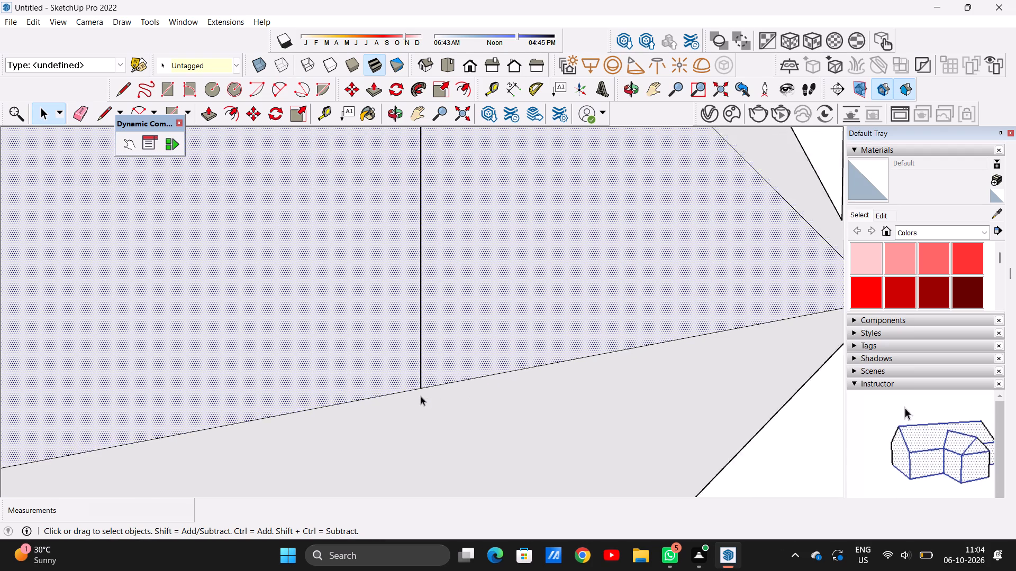
{"action": "scroll", "coordinate": [421, 396], "scroll_direction": "down", "scroll_amount": 13}
{"action": "scroll", "coordinate": [421, 400], "scroll_direction": "up", "scroll_amount": 1}
{"action": "scroll", "coordinate": [424, 381], "scroll_direction": "down", "scroll_amount": 20}
{"action": "scroll", "coordinate": [424, 381], "scroll_direction": "down", "scroll_amount": 12}
{"action": "middle_click_drag", "start_coordinate": [458, 345], "coordinate": [400, 343]}
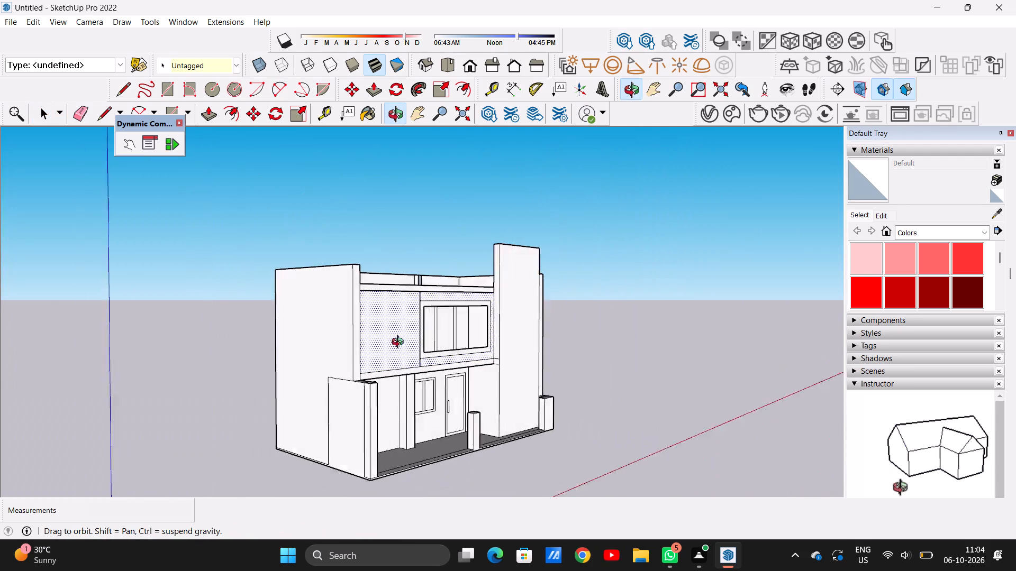
{"action": "middle_click_drag", "start_coordinate": [400, 343], "coordinate": [300, 344]}
{"action": "left_click", "coordinate": [691, 347]}
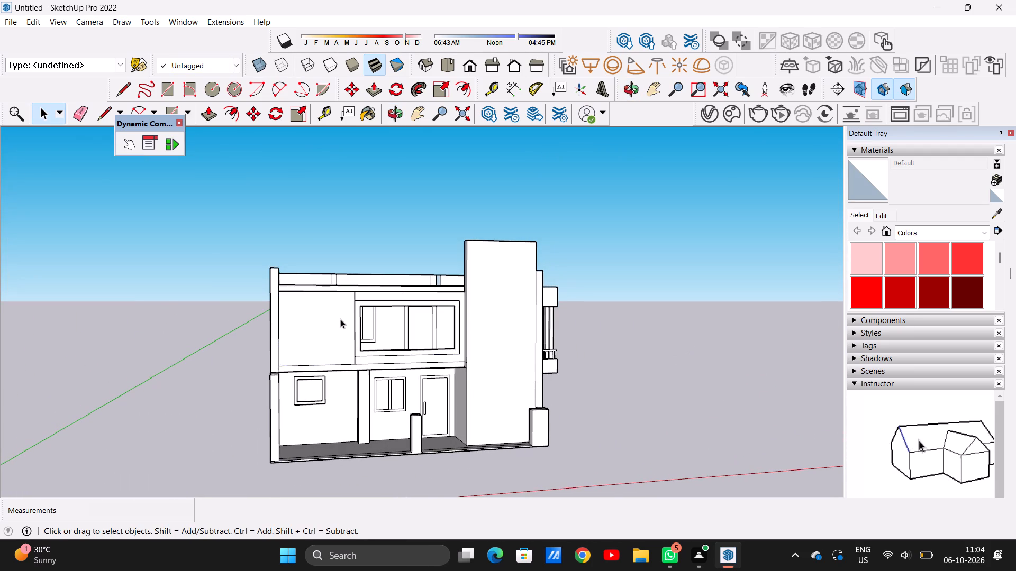
Examine the dividing line's upper end where the upper-floor front wall meets the roof slab.
{"action": "scroll", "coordinate": [338, 318], "scroll_direction": "up", "scroll_amount": 7}
{"action": "scroll", "coordinate": [349, 309], "scroll_direction": "down", "scroll_amount": 7}
{"action": "middle_click_drag", "start_coordinate": [364, 303], "coordinate": [298, 271]}
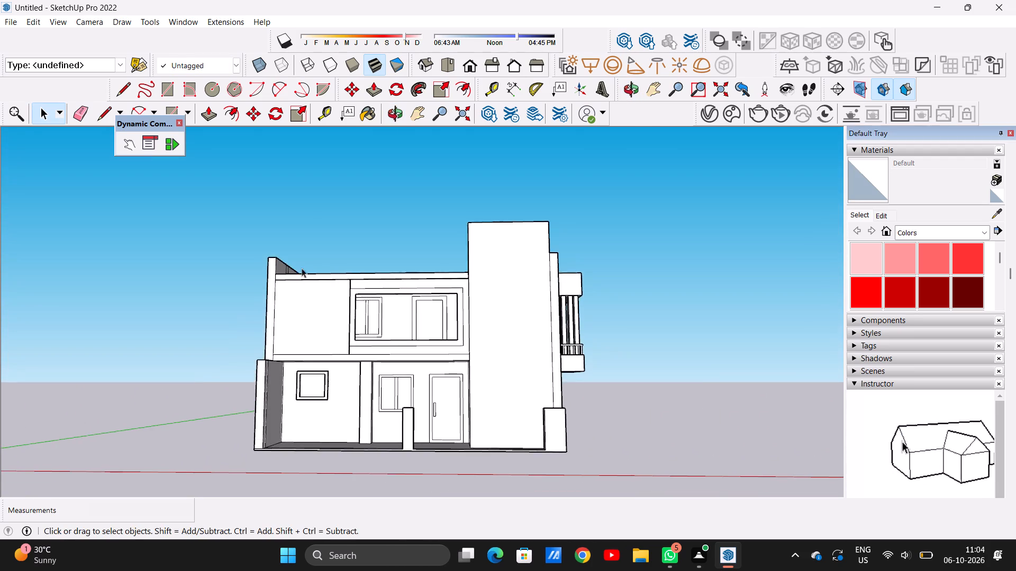
{"action": "scroll", "coordinate": [341, 268], "scroll_direction": "up", "scroll_amount": 13}
{"action": "middle_click_drag", "start_coordinate": [361, 298], "coordinate": [361, 222]}
{"action": "scroll", "coordinate": [361, 216], "scroll_direction": "up", "scroll_amount": 20}
{"action": "scroll", "coordinate": [361, 216], "scroll_direction": "up", "scroll_amount": 8}
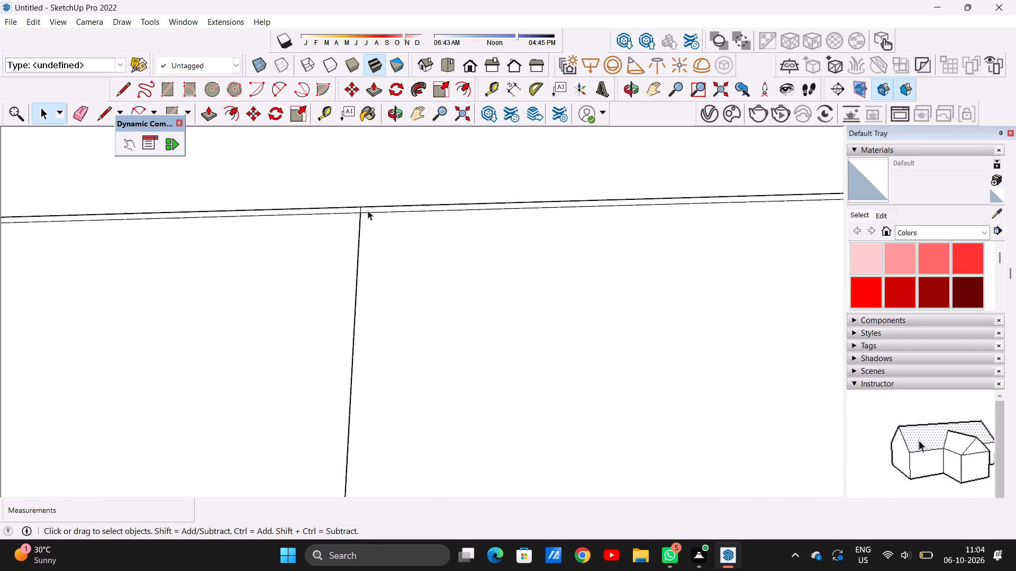
{"action": "scroll", "coordinate": [368, 210], "scroll_direction": "up", "scroll_amount": 20}
{"action": "scroll", "coordinate": [368, 210], "scroll_direction": "up", "scroll_amount": 20}
{"action": "scroll", "coordinate": [368, 210], "scroll_direction": "up", "scroll_amount": 5}
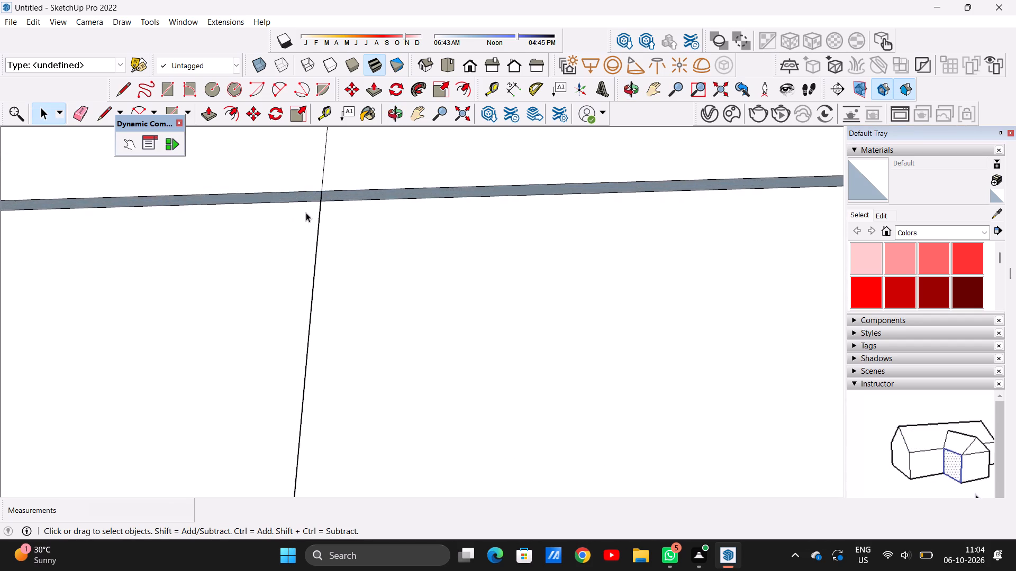
{"action": "scroll", "coordinate": [306, 213], "scroll_direction": "up", "scroll_amount": 11}
{"action": "scroll", "coordinate": [326, 252], "scroll_direction": "down", "scroll_amount": 20}
{"action": "scroll", "coordinate": [326, 252], "scroll_direction": "down", "scroll_amount": 1}
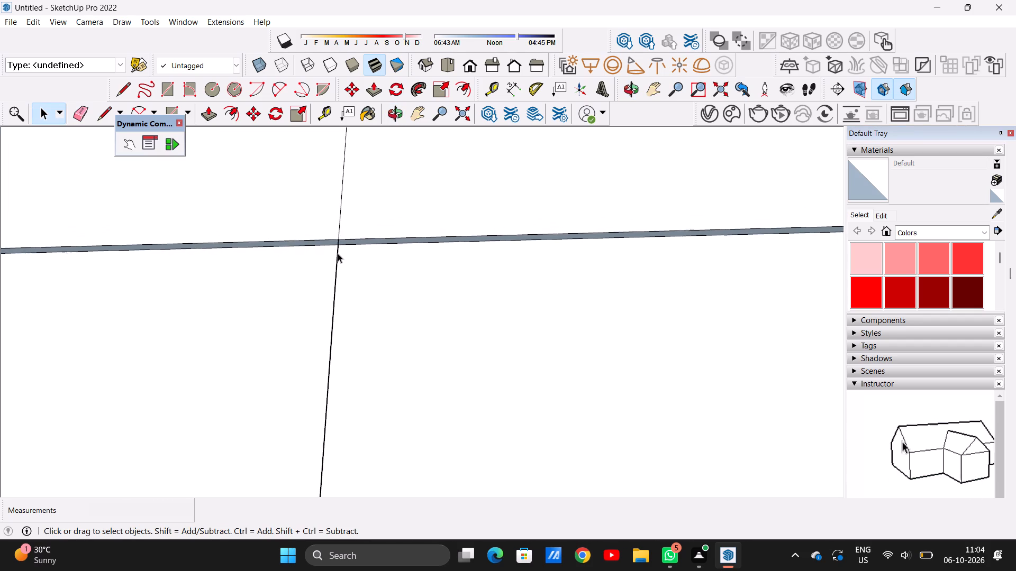
{"action": "scroll", "coordinate": [338, 253], "scroll_direction": "down", "scroll_amount": 20}
{"action": "scroll", "coordinate": [338, 253], "scroll_direction": "down", "scroll_amount": 20}
{"action": "scroll", "coordinate": [338, 253], "scroll_direction": "down", "scroll_amount": 11}
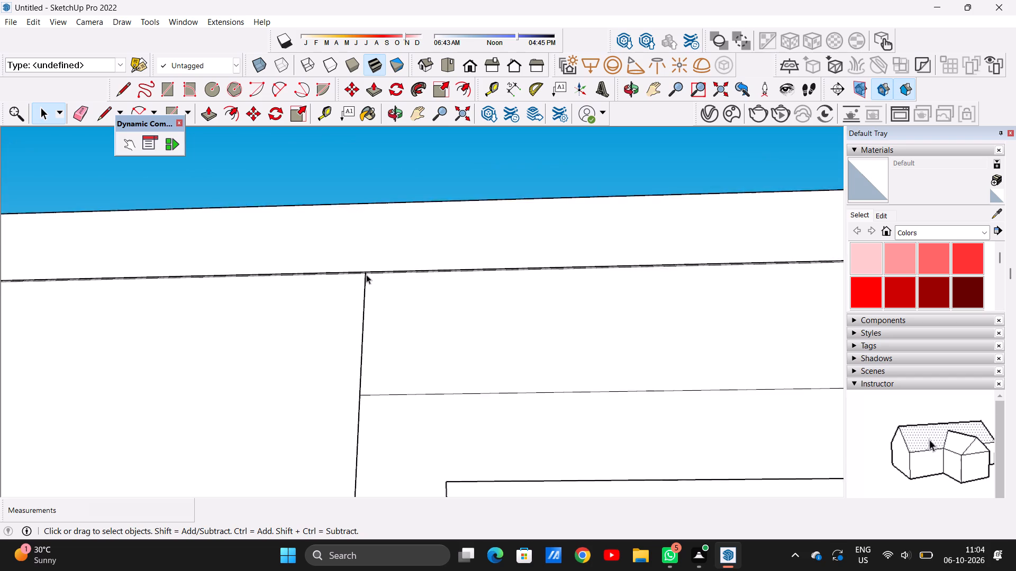
{"action": "scroll", "coordinate": [366, 274], "scroll_direction": "down", "scroll_amount": 20}
{"action": "scroll", "coordinate": [366, 274], "scroll_direction": "down", "scroll_amount": 7}
{"action": "middle_click_drag", "start_coordinate": [389, 295], "coordinate": [368, 407]}
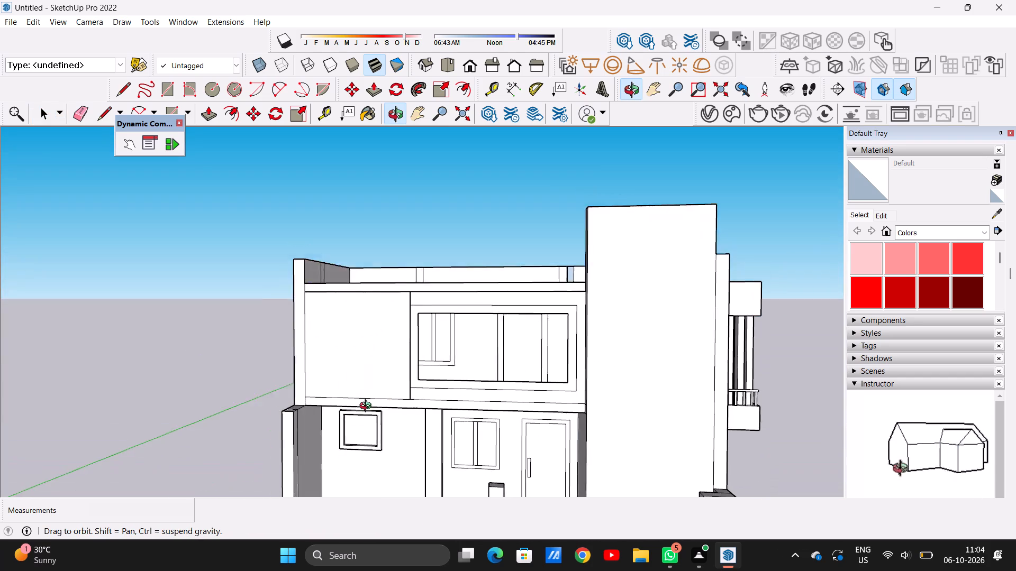
{"action": "middle_click_drag", "start_coordinate": [368, 407], "coordinate": [316, 418]}
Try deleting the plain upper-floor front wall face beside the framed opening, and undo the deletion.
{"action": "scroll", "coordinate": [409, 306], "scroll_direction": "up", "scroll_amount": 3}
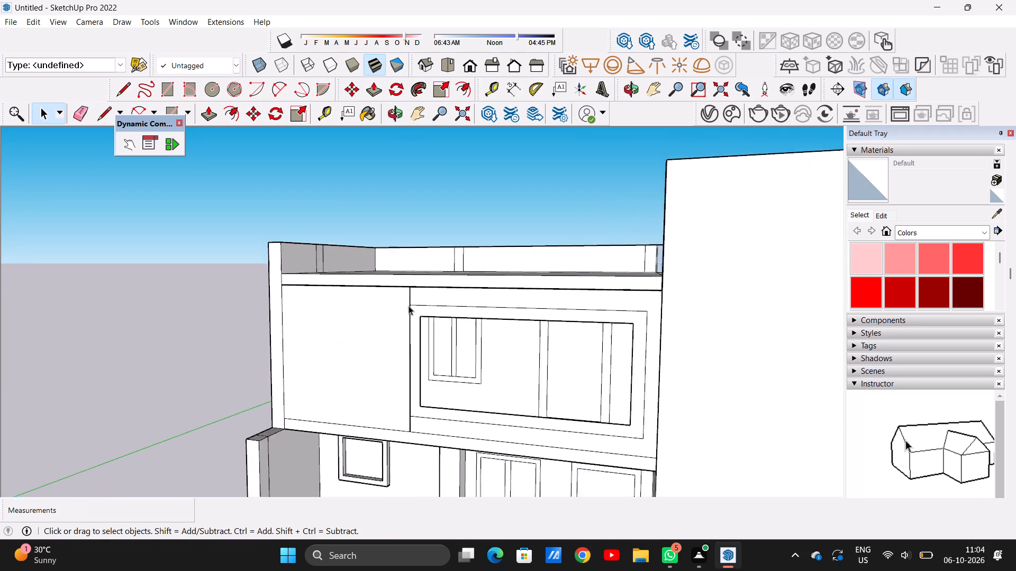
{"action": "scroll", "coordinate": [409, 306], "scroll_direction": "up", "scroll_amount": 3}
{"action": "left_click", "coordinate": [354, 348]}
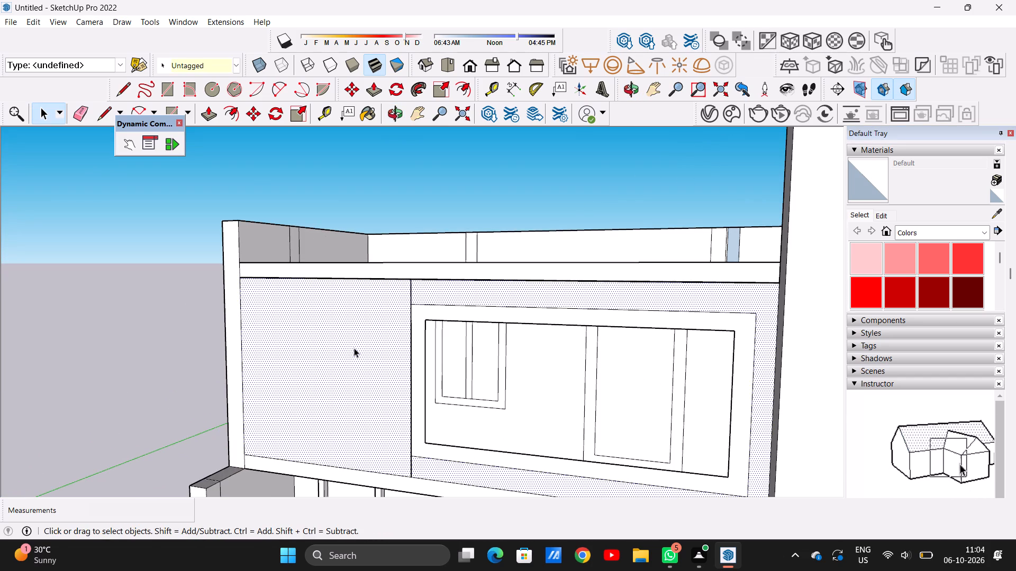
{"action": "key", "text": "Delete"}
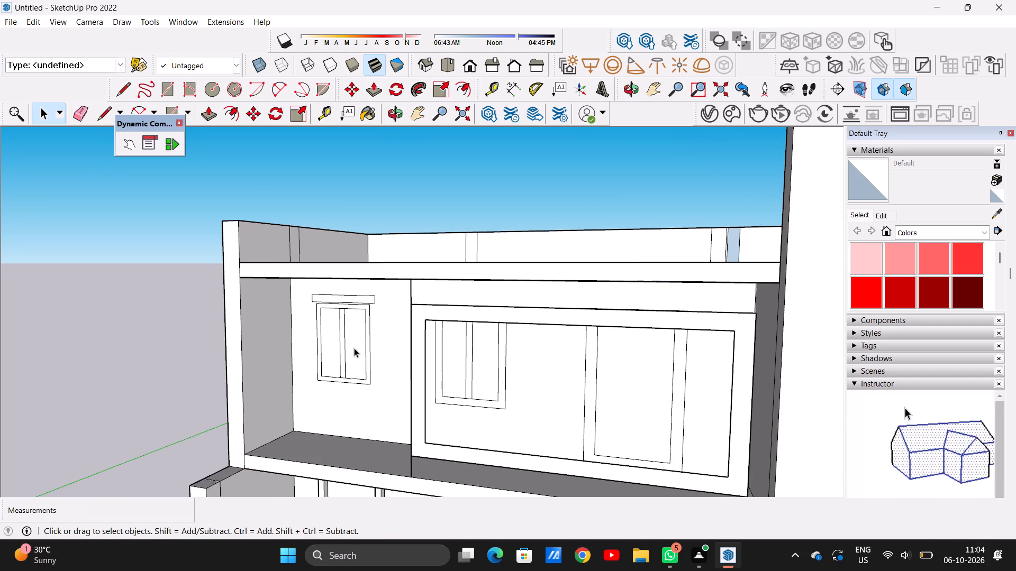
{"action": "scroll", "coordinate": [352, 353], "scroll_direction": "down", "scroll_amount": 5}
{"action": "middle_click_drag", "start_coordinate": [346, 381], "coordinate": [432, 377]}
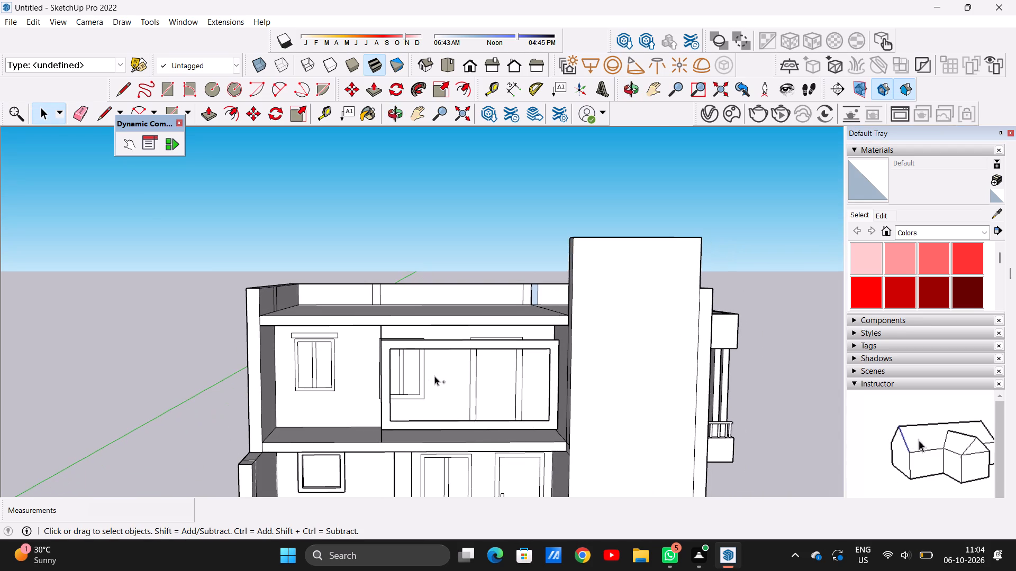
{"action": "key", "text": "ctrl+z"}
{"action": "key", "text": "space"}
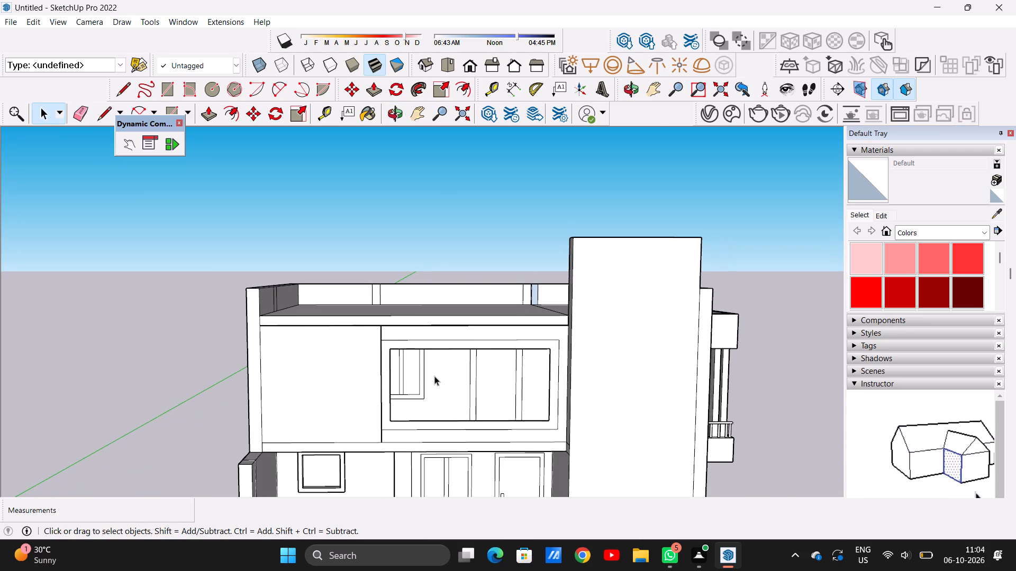
Erase the vertical dividing line on the upper-floor front wall beside the window frame.
{"action": "scroll", "coordinate": [413, 346], "scroll_direction": "up", "scroll_amount": 10}
{"action": "key", "text": "e"}
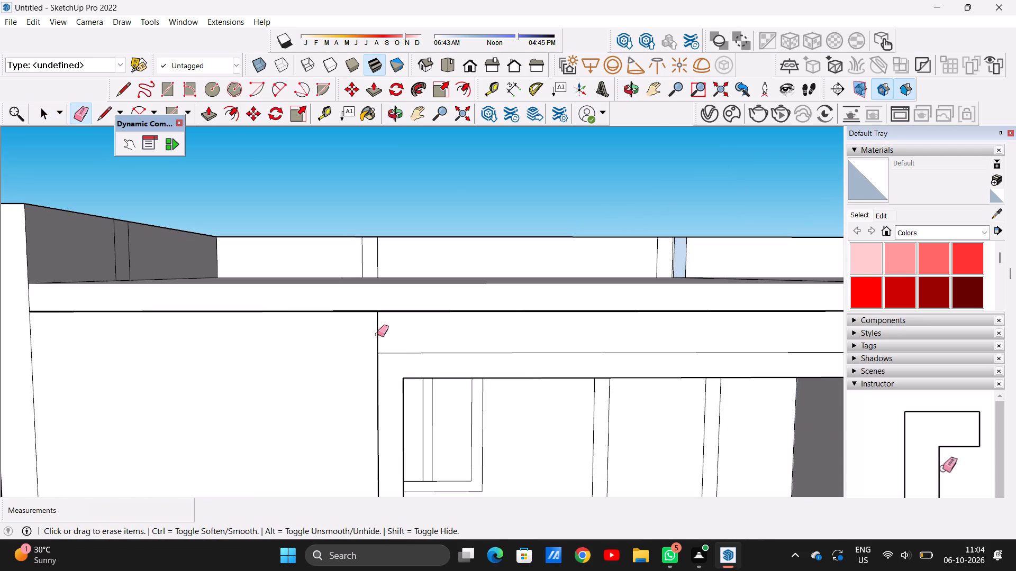
{"action": "left_click_drag", "start_coordinate": [373, 334], "coordinate": [384, 330]}
{"action": "scroll", "coordinate": [361, 352], "scroll_direction": "down", "scroll_amount": 18}
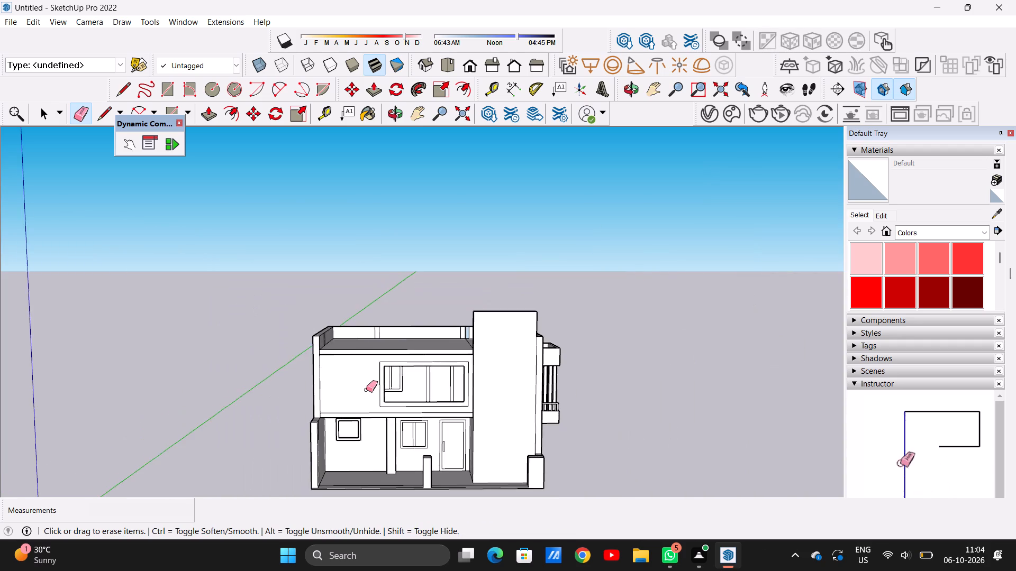
Push/Pull the roof slab's front edge face outward about 3' 7 9/16" over the upper-floor front wall.
{"action": "scroll", "coordinate": [365, 388], "scroll_direction": "up", "scroll_amount": 6}
{"action": "middle_click_drag", "start_coordinate": [346, 384], "coordinate": [444, 419]}
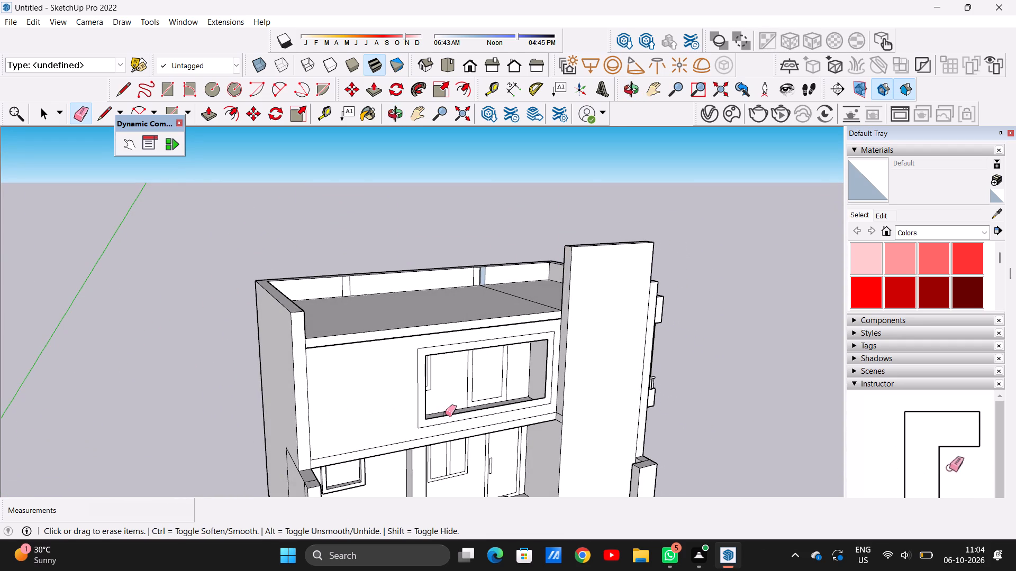
{"action": "scroll", "coordinate": [396, 347], "scroll_direction": "up", "scroll_amount": 7}
{"action": "middle_click_drag", "start_coordinate": [381, 331], "coordinate": [379, 382]}
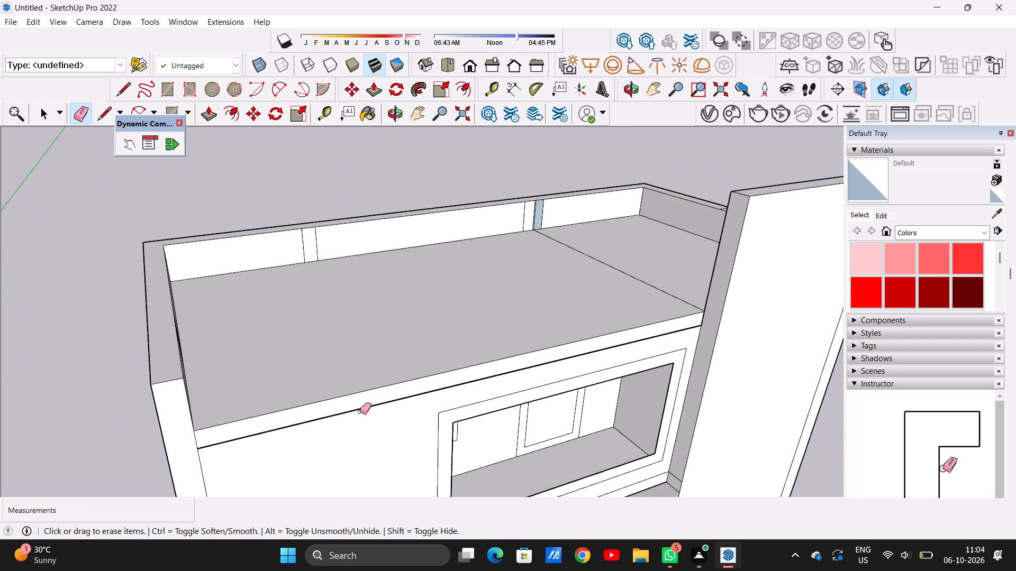
{"action": "scroll", "coordinate": [340, 403], "scroll_direction": "up", "scroll_amount": 7}
{"action": "scroll", "coordinate": [422, 394], "scroll_direction": "down", "scroll_amount": 9}
{"action": "middle_click_drag", "start_coordinate": [411, 420], "coordinate": [414, 462]}
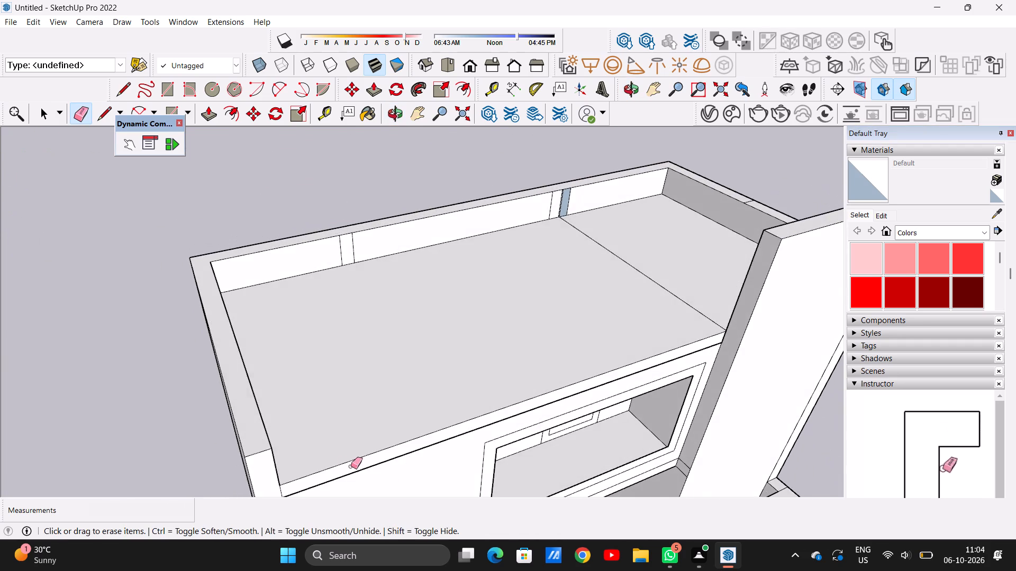
{"action": "scroll", "coordinate": [344, 465], "scroll_direction": "up", "scroll_amount": 8}
{"action": "scroll", "coordinate": [379, 426], "scroll_direction": "down", "scroll_amount": 7}
{"action": "scroll", "coordinate": [376, 461], "scroll_direction": "up", "scroll_amount": 4}
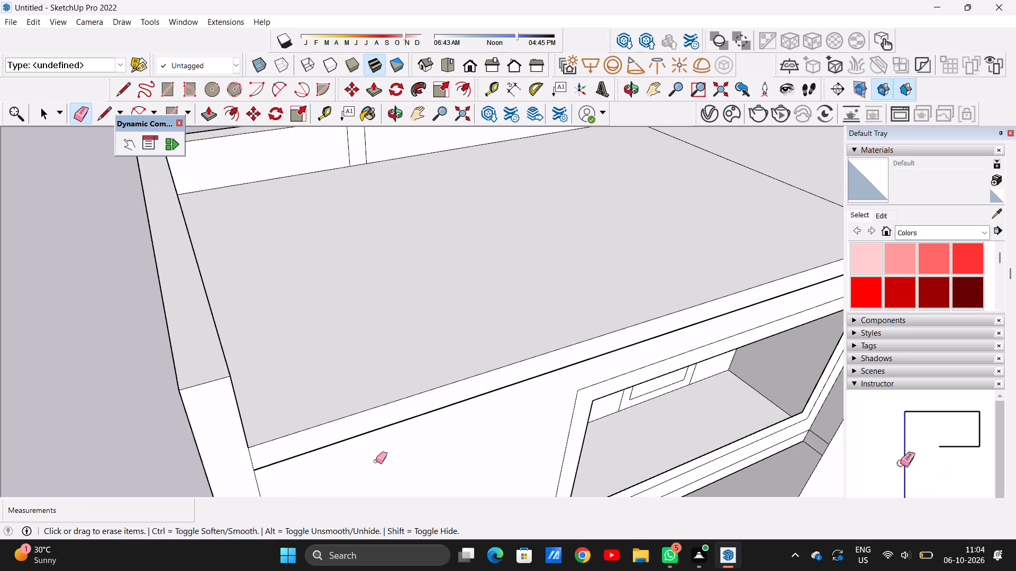
{"action": "key", "text": "space"}
{"action": "type", "text": "P"}
{"action": "left_click", "coordinate": [329, 423]}
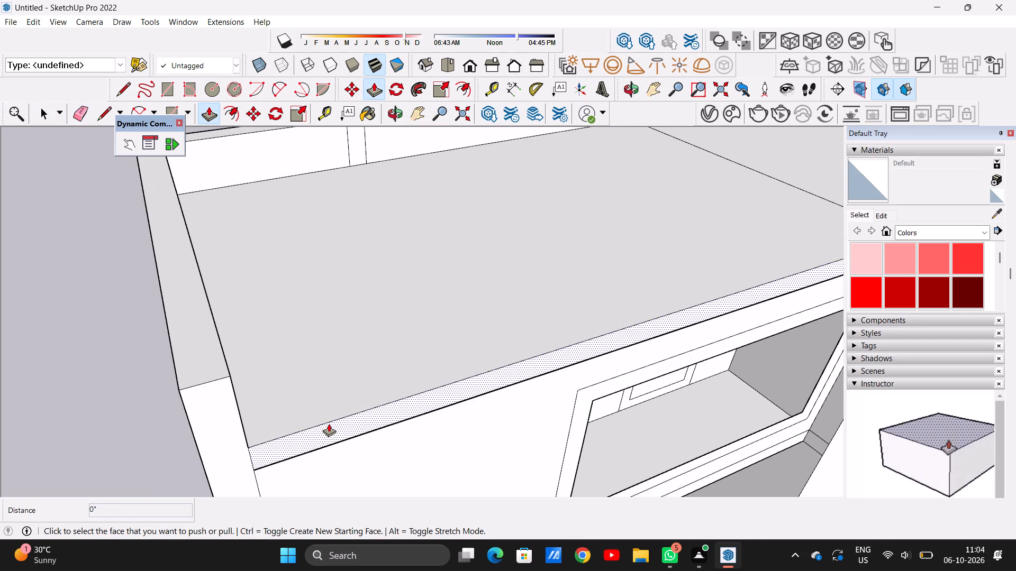
{"action": "scroll", "coordinate": [337, 407], "scroll_direction": "down", "scroll_amount": 10}
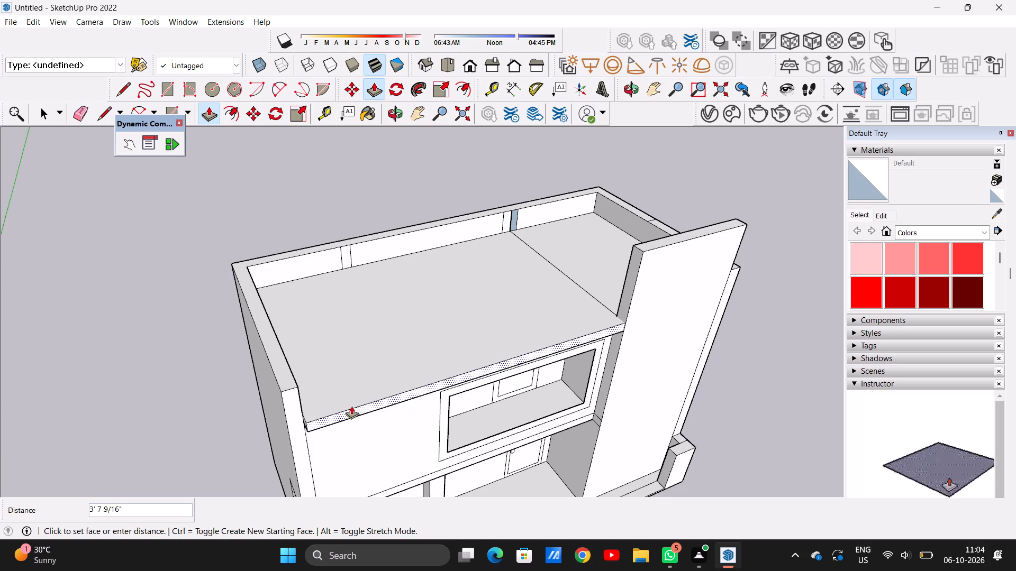
{"action": "left_click", "coordinate": [351, 406]}
{"action": "key", "text": "space"}
Draw a vertical line about 4' 7 1/4" long from the window frame's upper outer corner, away from the tall wall, up toward the roof slab.
{"action": "scroll", "coordinate": [378, 404], "scroll_direction": "down", "scroll_amount": 9}
{"action": "middle_click_drag", "start_coordinate": [408, 435], "coordinate": [333, 312]}
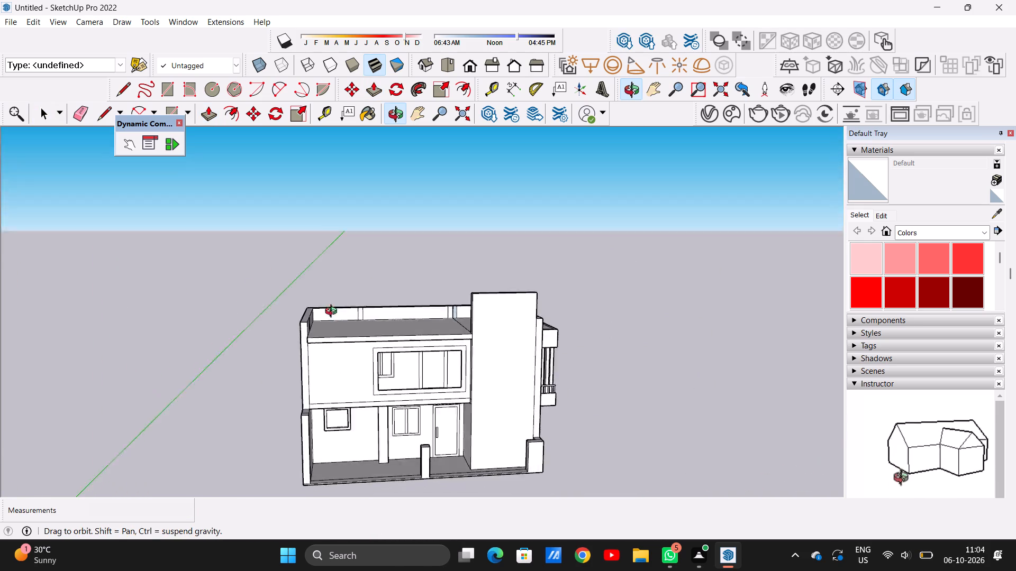
{"action": "middle_click_drag", "start_coordinate": [333, 312], "coordinate": [340, 259]}
{"action": "scroll", "coordinate": [350, 319], "scroll_direction": "up", "scroll_amount": 20}
{"action": "scroll", "coordinate": [350, 319], "scroll_direction": "up", "scroll_amount": 2}
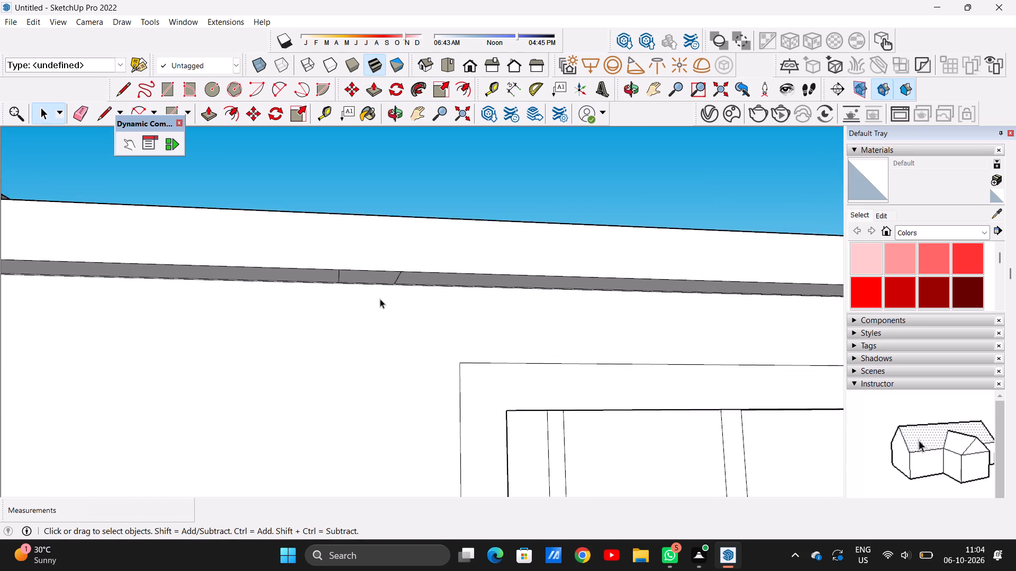
{"action": "scroll", "coordinate": [380, 298], "scroll_direction": "up", "scroll_amount": 6}
{"action": "scroll", "coordinate": [388, 292], "scroll_direction": "down", "scroll_amount": 20}
{"action": "scroll", "coordinate": [388, 292], "scroll_direction": "down", "scroll_amount": 7}
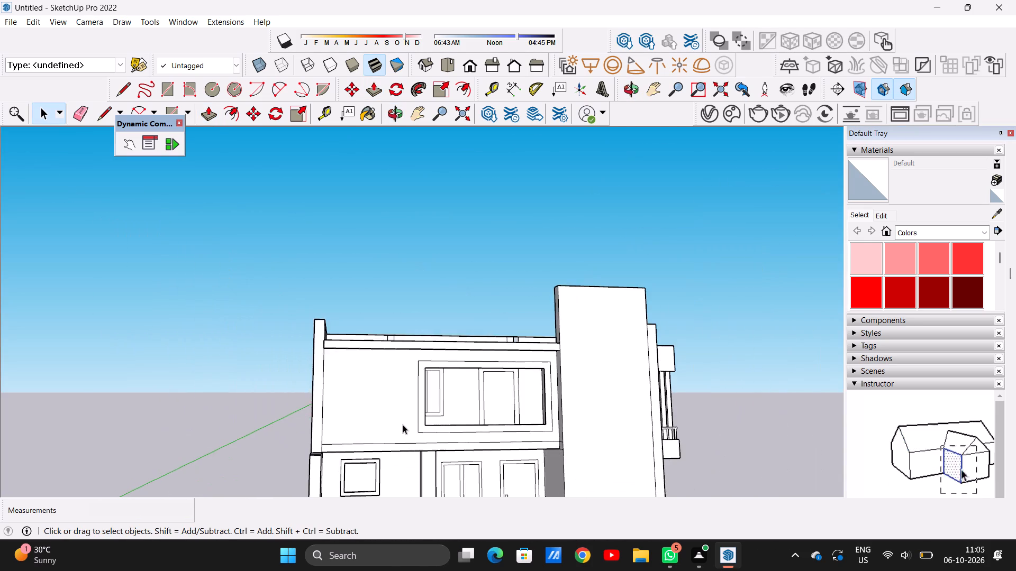
{"action": "middle_click_drag", "start_coordinate": [399, 431], "coordinate": [380, 450]}
{"action": "scroll", "coordinate": [422, 364], "scroll_direction": "up", "scroll_amount": 14}
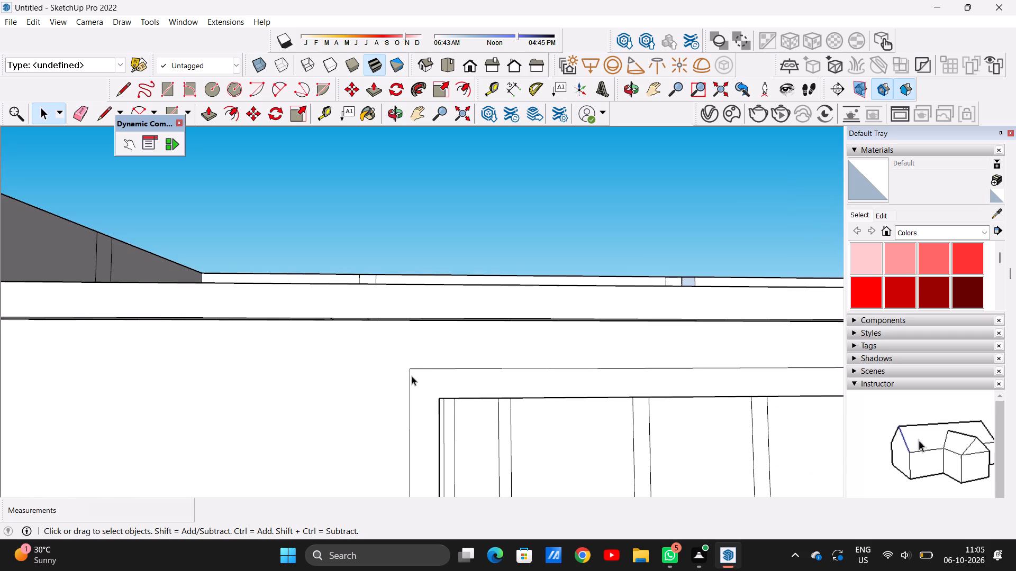
{"action": "key", "text": "l"}
{"action": "scroll", "coordinate": [410, 360], "scroll_direction": "up", "scroll_amount": 13}
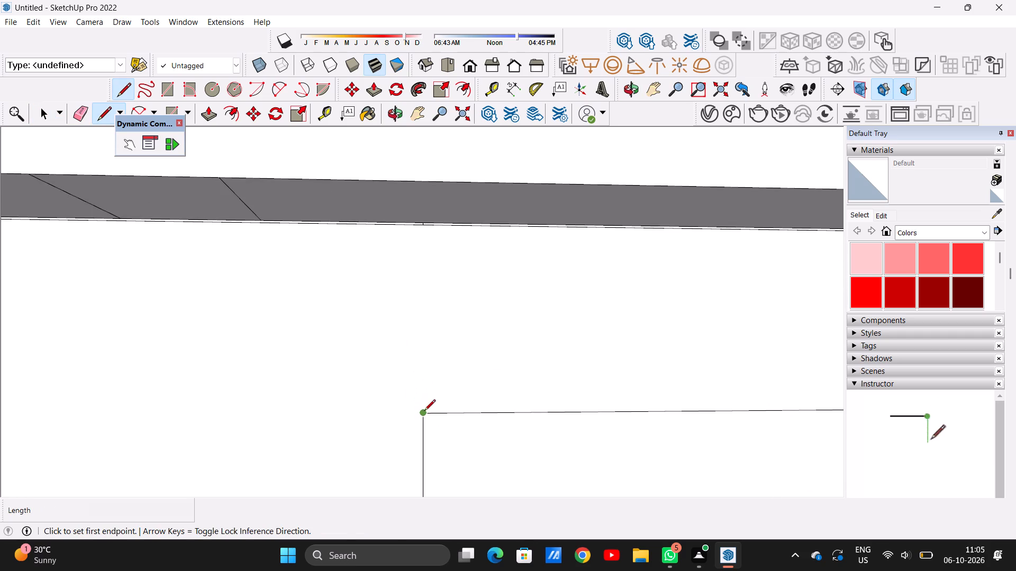
{"action": "left_click", "coordinate": [424, 411]}
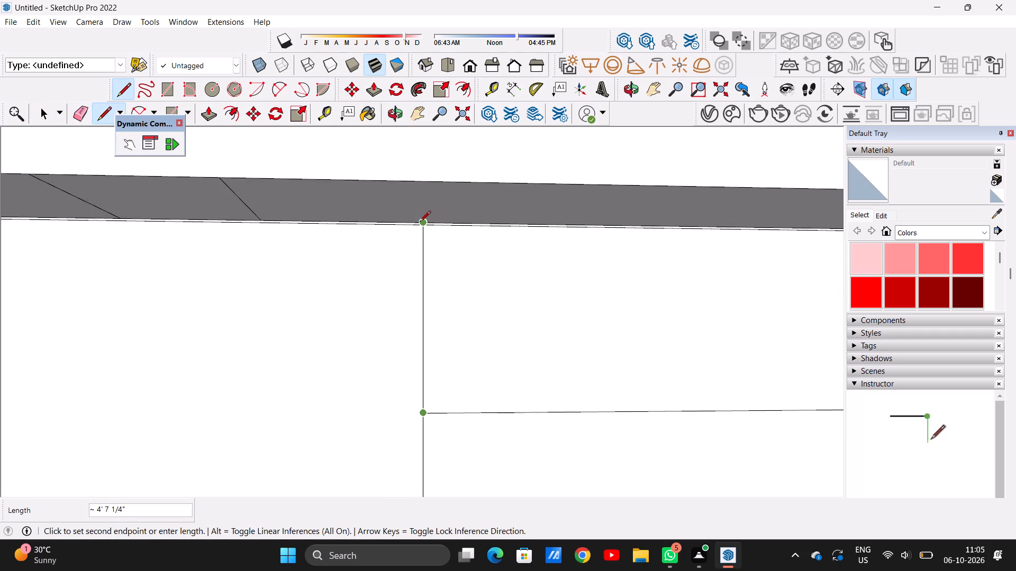
{"action": "left_click", "coordinate": [422, 222]}
Draw a short vertical line about 5/8" long across the thin strip between the wall's top edge and the roof slab's underside.
{"action": "scroll", "coordinate": [421, 229], "scroll_direction": "up", "scroll_amount": 12}
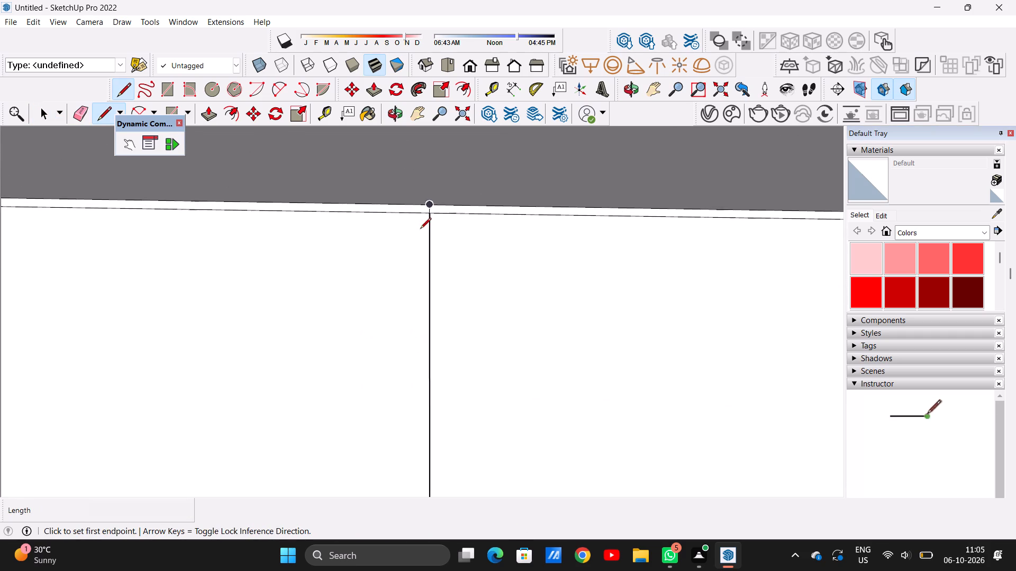
{"action": "scroll", "coordinate": [420, 229], "scroll_direction": "up", "scroll_amount": 7}
{"action": "left_click", "coordinate": [435, 199]}
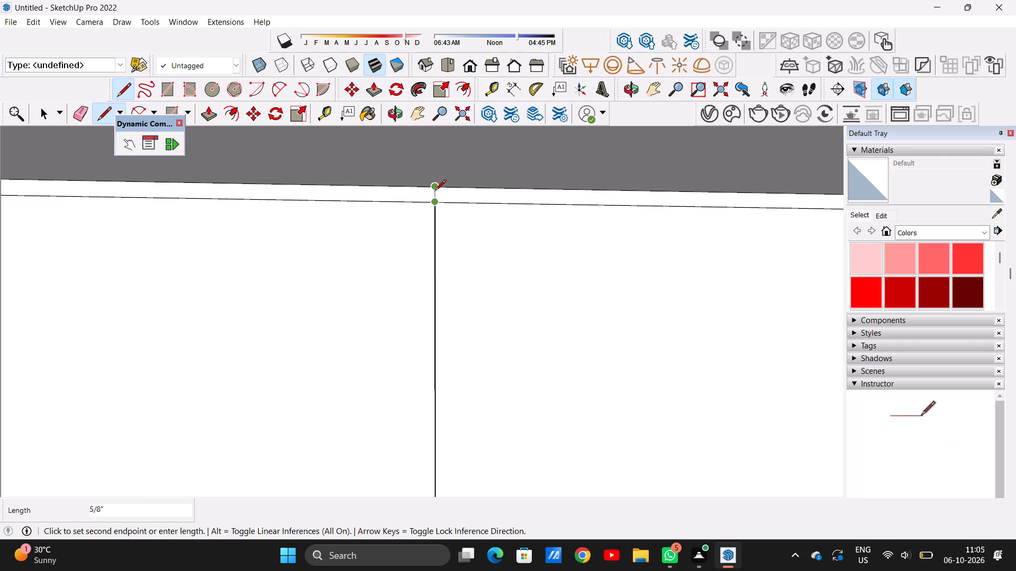
{"action": "left_click", "coordinate": [435, 190]}
Draw a vertical line from the window frame's lower outer corner down to the floor slab line below it.
{"action": "scroll", "coordinate": [426, 277], "scroll_direction": "down", "scroll_amount": 20}
{"action": "scroll", "coordinate": [426, 277], "scroll_direction": "down", "scroll_amount": 3}
{"action": "scroll", "coordinate": [453, 265], "scroll_direction": "up", "scroll_amount": 1}
{"action": "scroll", "coordinate": [443, 254], "scroll_direction": "down", "scroll_amount": 13}
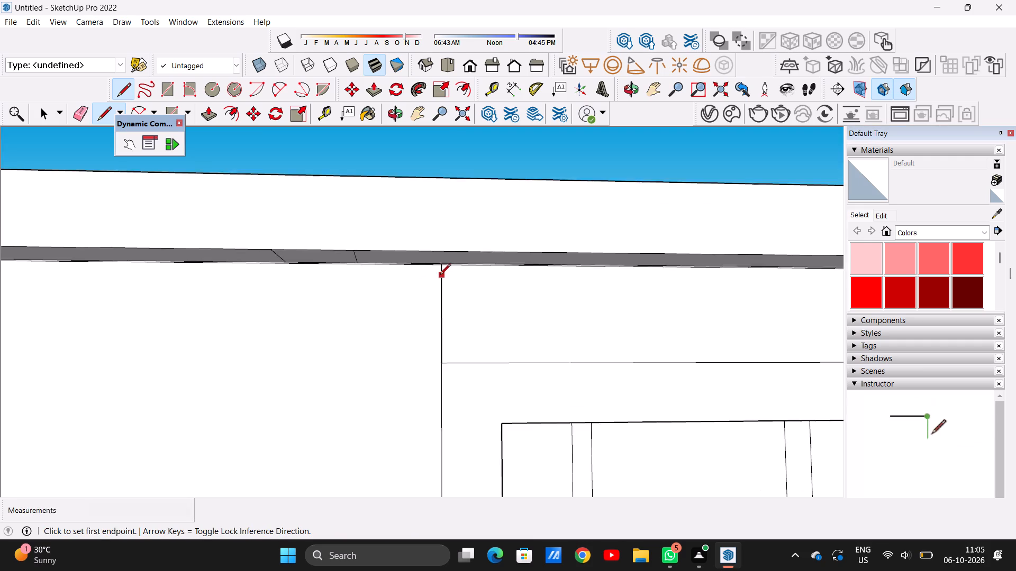
{"action": "scroll", "coordinate": [440, 275], "scroll_direction": "down", "scroll_amount": 20}
{"action": "scroll", "coordinate": [440, 275], "scroll_direction": "down", "scroll_amount": 2}
{"action": "scroll", "coordinate": [428, 405], "scroll_direction": "up", "scroll_amount": 20}
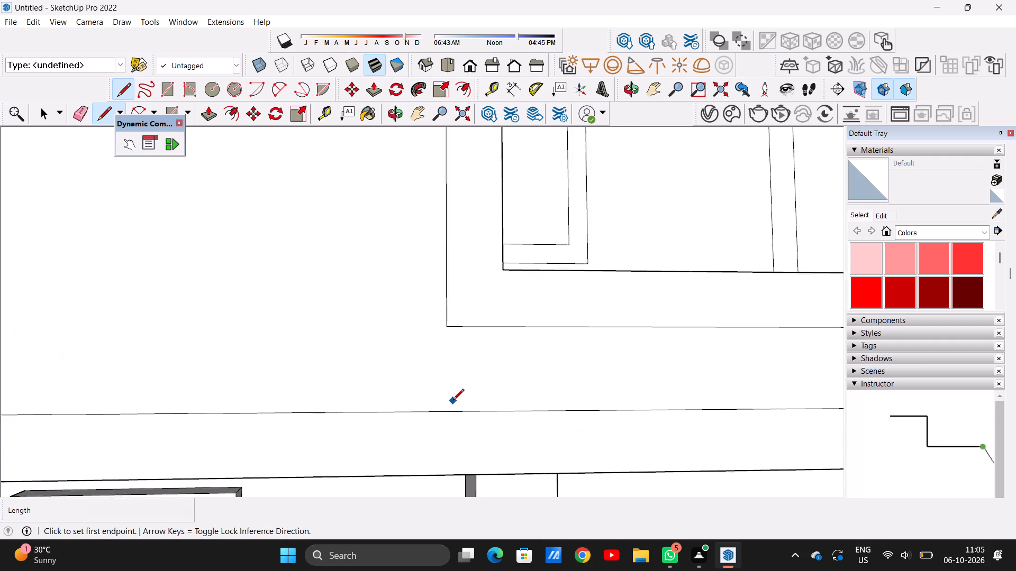
{"action": "scroll", "coordinate": [453, 401], "scroll_direction": "up", "scroll_amount": 4}
{"action": "left_click", "coordinate": [438, 247]}
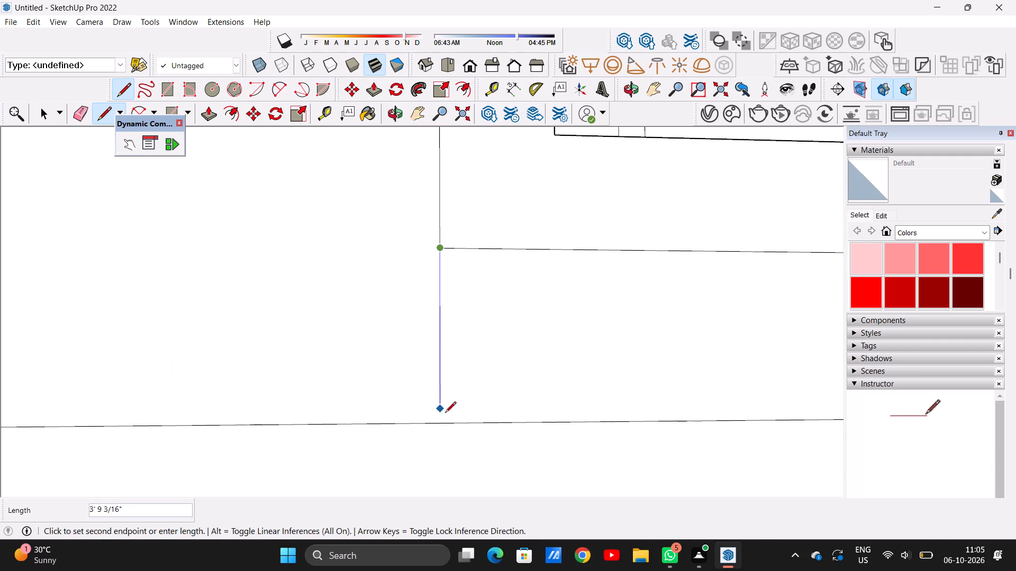
{"action": "left_click", "coordinate": [437, 426]}
{"action": "key", "text": "space"}
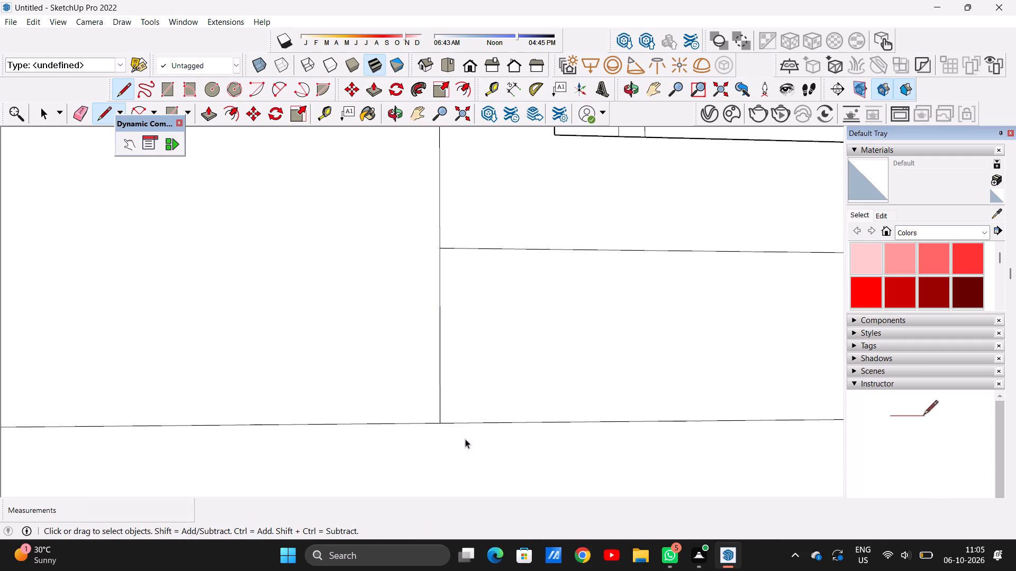
Select the plain part of the upper-floor front wall to check the face division, and examine the redrawn line's upper portion.
{"action": "scroll", "coordinate": [461, 410], "scroll_direction": "down", "scroll_amount": 20}
{"action": "scroll", "coordinate": [461, 410], "scroll_direction": "down", "scroll_amount": 16}
{"action": "left_click", "coordinate": [437, 386]}
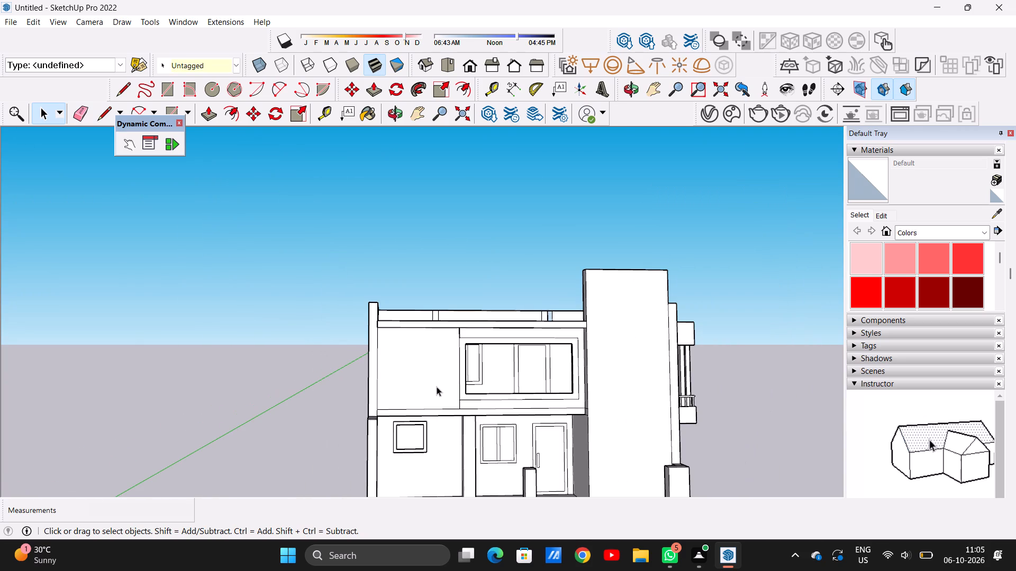
{"action": "scroll", "coordinate": [456, 314], "scroll_direction": "up", "scroll_amount": 7}
{"action": "scroll", "coordinate": [457, 367], "scroll_direction": "up", "scroll_amount": 15}
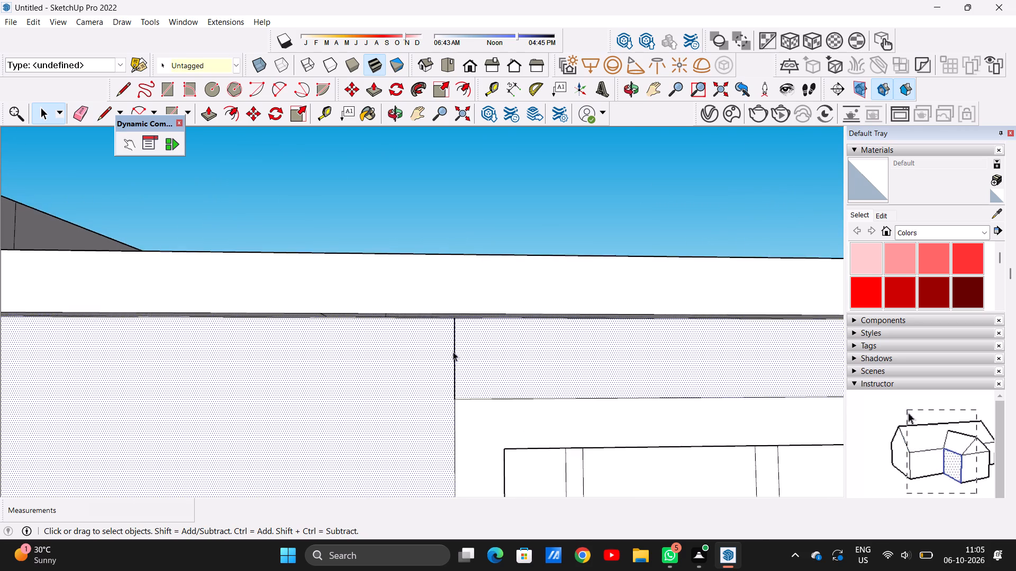
{"action": "scroll", "coordinate": [453, 352], "scroll_direction": "up", "scroll_amount": 7}
{"action": "scroll", "coordinate": [456, 462], "scroll_direction": "up", "scroll_amount": 15}
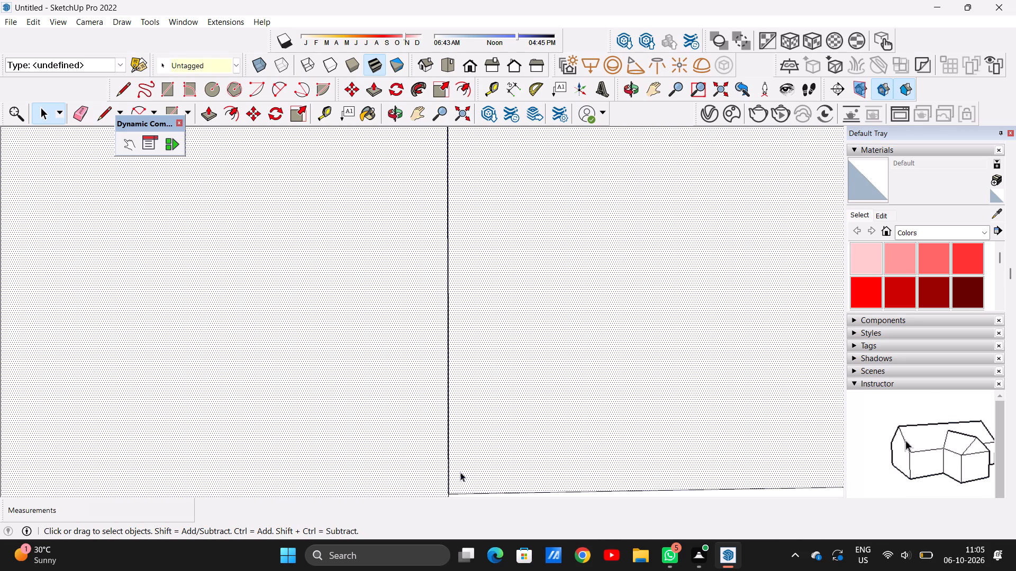
{"action": "scroll", "coordinate": [449, 493], "scroll_direction": "up", "scroll_amount": 7}
{"action": "scroll", "coordinate": [445, 388], "scroll_direction": "down", "scroll_amount": 16}
{"action": "scroll", "coordinate": [455, 439], "scroll_direction": "up", "scroll_amount": 1}
{"action": "scroll", "coordinate": [455, 439], "scroll_direction": "down", "scroll_amount": 15}
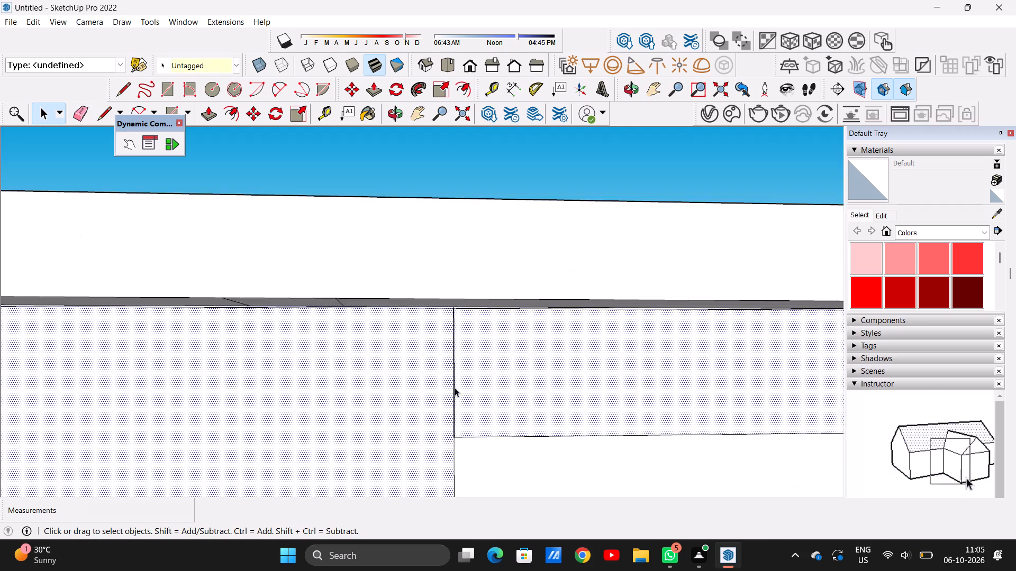
Examine the junction of the dividing line and the wall's top edge, selecting the short segment that crosses the thin strip above.
{"action": "scroll", "coordinate": [449, 315], "scroll_direction": "up", "scroll_amount": 20}
{"action": "scroll", "coordinate": [449, 315], "scroll_direction": "up", "scroll_amount": 14}
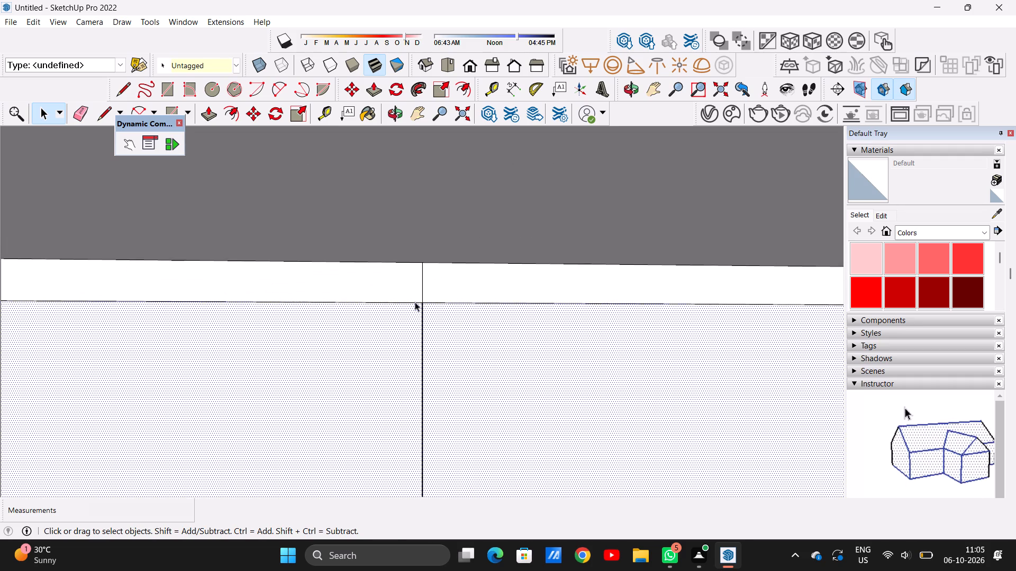
{"action": "scroll", "coordinate": [415, 302], "scroll_direction": "up", "scroll_amount": 20}
{"action": "scroll", "coordinate": [415, 302], "scroll_direction": "up", "scroll_amount": 10}
{"action": "scroll", "coordinate": [438, 296], "scroll_direction": "down", "scroll_amount": 1}
{"action": "scroll", "coordinate": [439, 294], "scroll_direction": "up", "scroll_amount": 11}
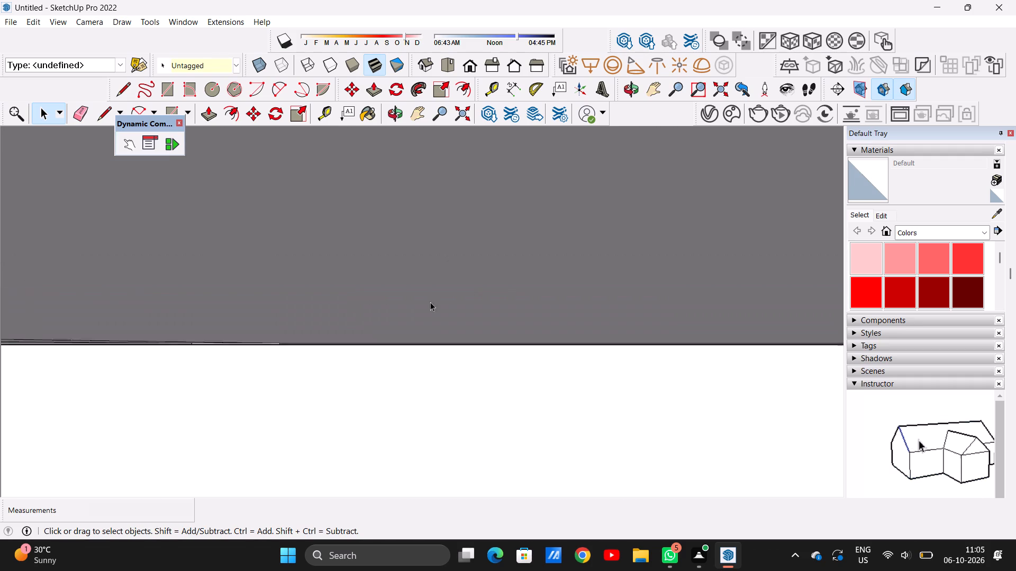
{"action": "scroll", "coordinate": [430, 302], "scroll_direction": "up", "scroll_amount": 2}
{"action": "scroll", "coordinate": [433, 299], "scroll_direction": "down", "scroll_amount": 15}
{"action": "scroll", "coordinate": [440, 314], "scroll_direction": "up", "scroll_amount": 13}
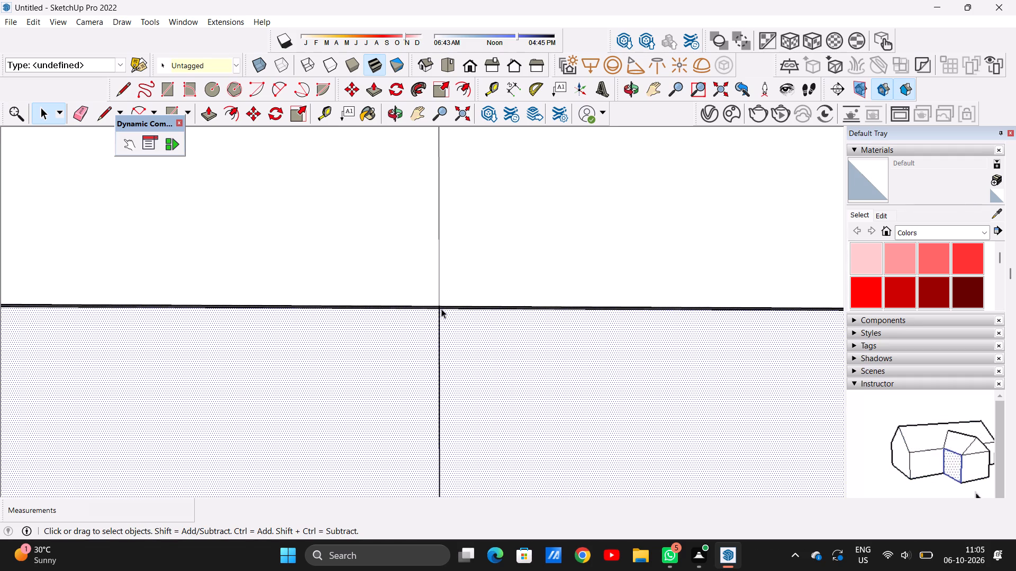
{"action": "left_click", "coordinate": [439, 307]}
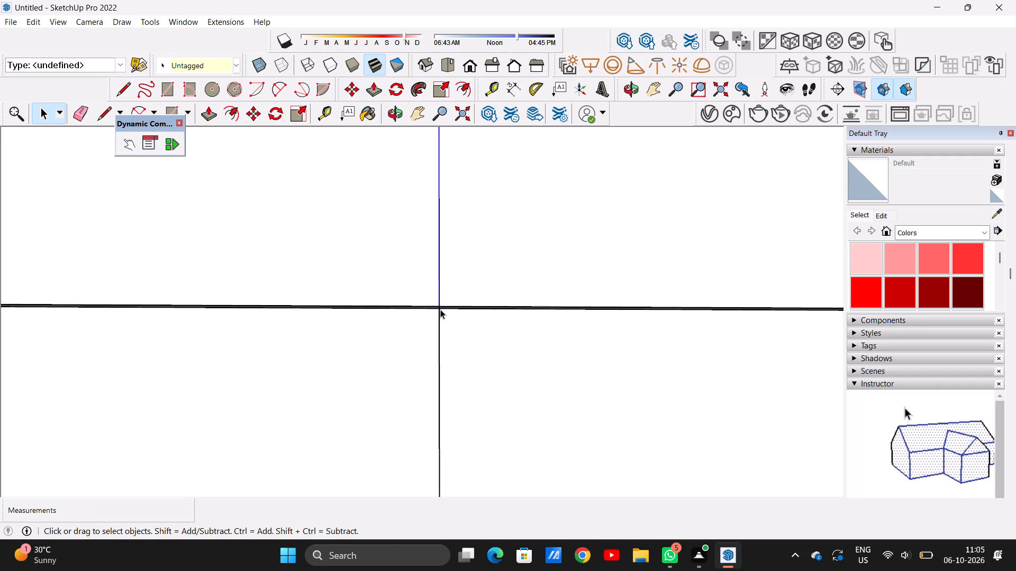
{"action": "left_click", "coordinate": [437, 307]}
{"action": "left_click", "coordinate": [439, 307]}
{"action": "double_click", "coordinate": [439, 307]}
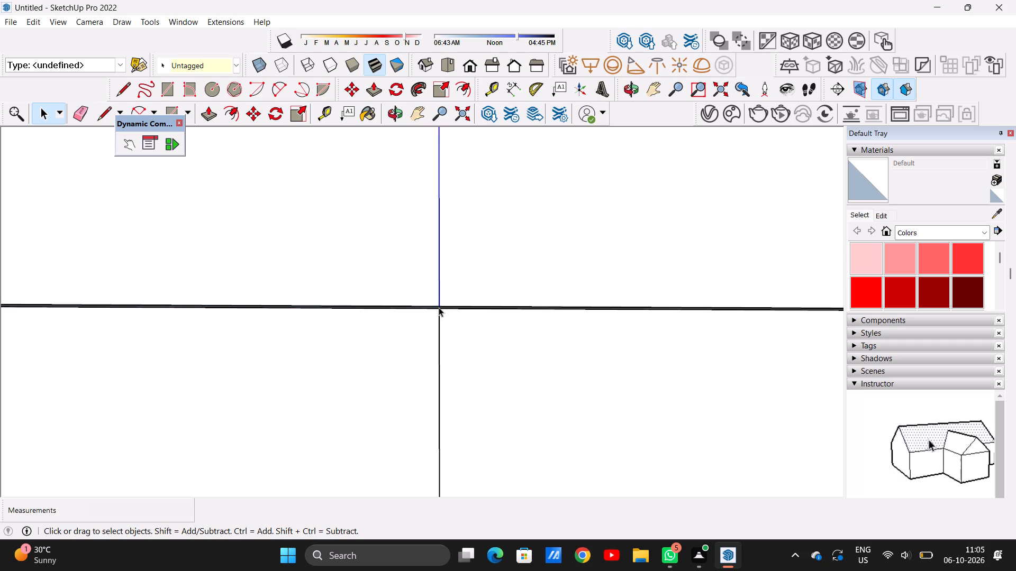
{"action": "scroll", "coordinate": [439, 308], "scroll_direction": "up", "scroll_amount": 7}
{"action": "scroll", "coordinate": [438, 309], "scroll_direction": "down", "scroll_amount": 13}
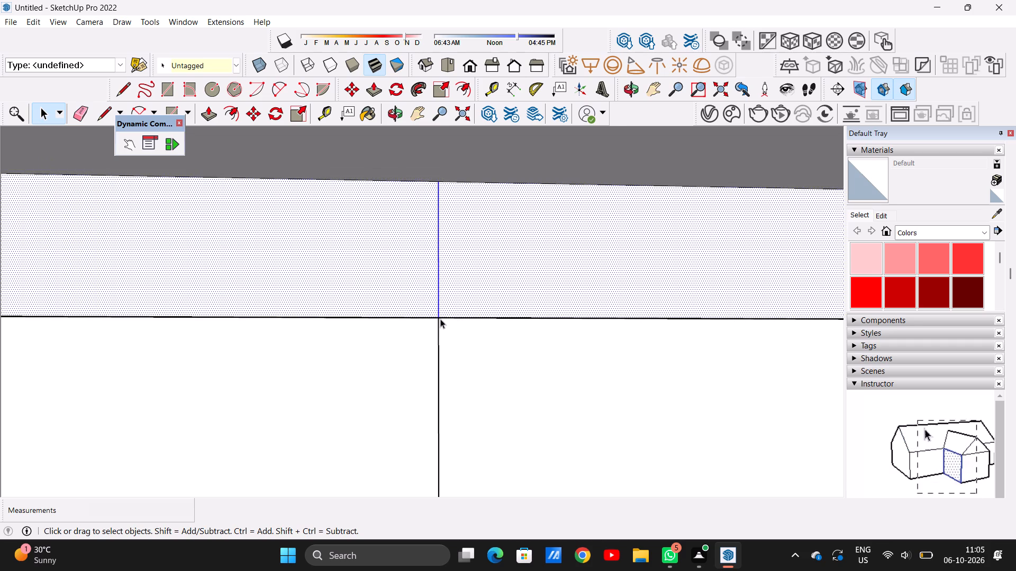
{"action": "key", "text": "space"}
{"action": "scroll", "coordinate": [442, 323], "scroll_direction": "down", "scroll_amount": 20}
{"action": "scroll", "coordinate": [442, 323], "scroll_direction": "down", "scroll_amount": 18}
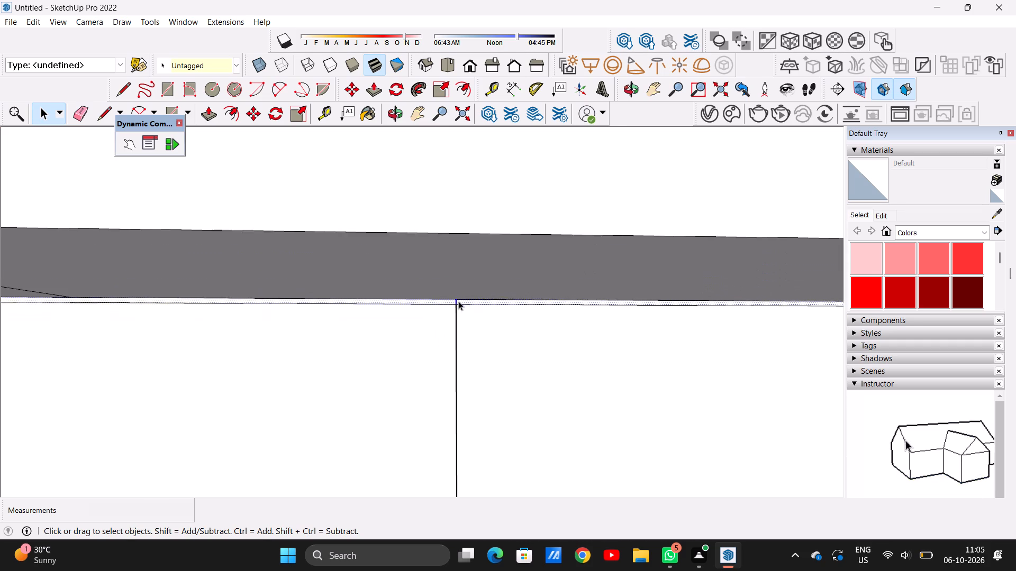
{"action": "scroll", "coordinate": [458, 301], "scroll_direction": "down", "scroll_amount": 13}
{"action": "scroll", "coordinate": [459, 305], "scroll_direction": "up", "scroll_amount": 1}
{"action": "scroll", "coordinate": [459, 305], "scroll_direction": "down", "scroll_amount": 6}
{"action": "scroll", "coordinate": [462, 302], "scroll_direction": "up", "scroll_amount": 1}
{"action": "scroll", "coordinate": [462, 302], "scroll_direction": "down", "scroll_amount": 8}
Select the plain part of the upper-floor front wall to check whether the vertical lines divide the face, then clear the selection.
{"action": "left_click", "coordinate": [392, 405]}
{"action": "scroll", "coordinate": [405, 391], "scroll_direction": "down", "scroll_amount": 7}
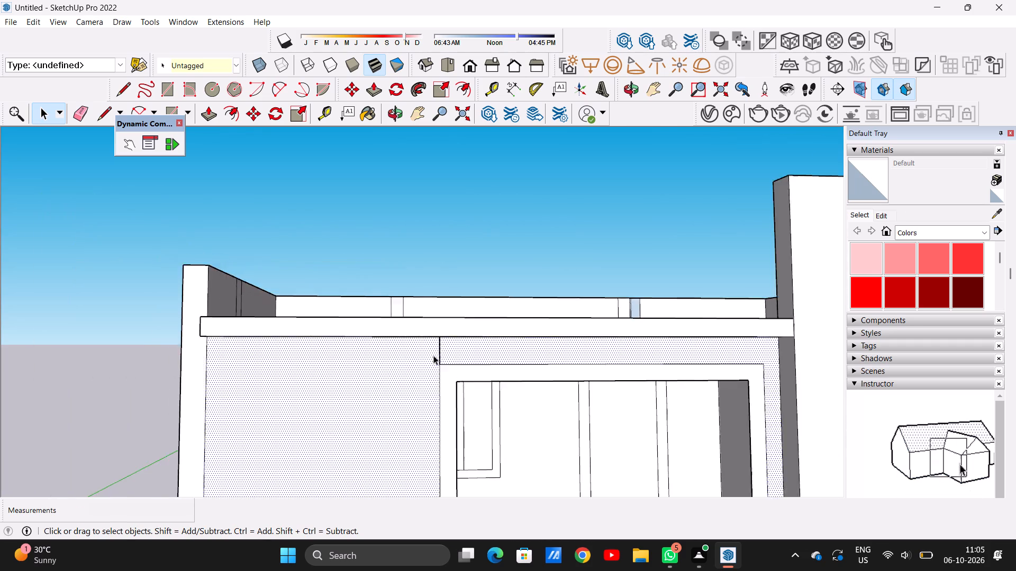
{"action": "scroll", "coordinate": [433, 355], "scroll_direction": "down", "scroll_amount": 19}
{"action": "scroll", "coordinate": [455, 400], "scroll_direction": "up", "scroll_amount": 13}
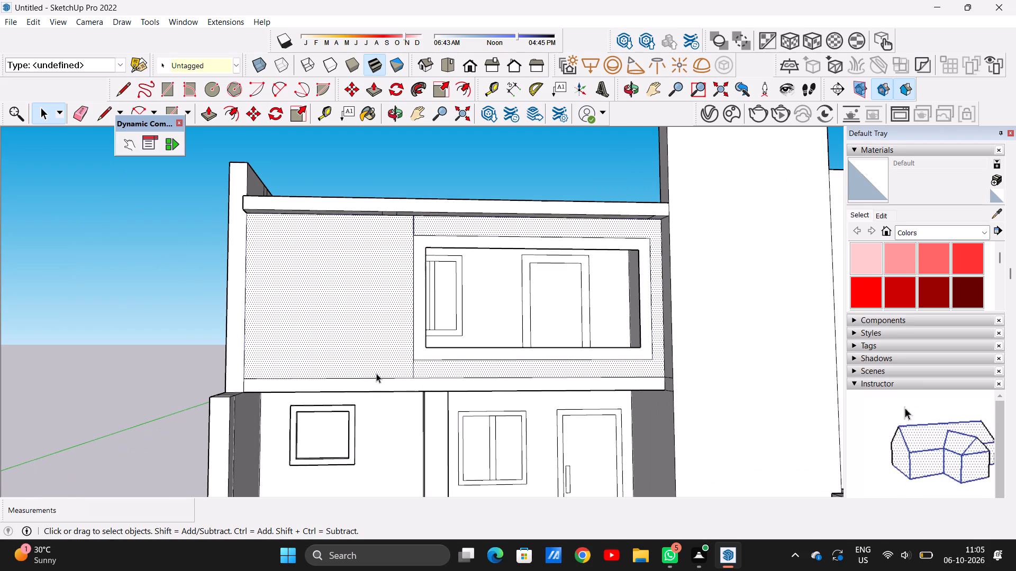
{"action": "key", "text": "space"}
{"action": "left_click", "coordinate": [166, 233]}
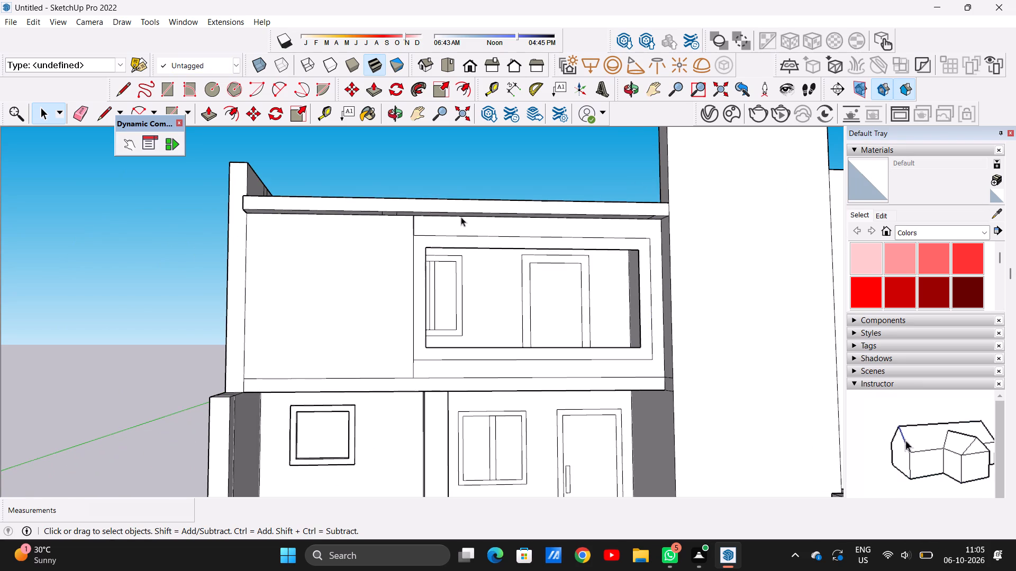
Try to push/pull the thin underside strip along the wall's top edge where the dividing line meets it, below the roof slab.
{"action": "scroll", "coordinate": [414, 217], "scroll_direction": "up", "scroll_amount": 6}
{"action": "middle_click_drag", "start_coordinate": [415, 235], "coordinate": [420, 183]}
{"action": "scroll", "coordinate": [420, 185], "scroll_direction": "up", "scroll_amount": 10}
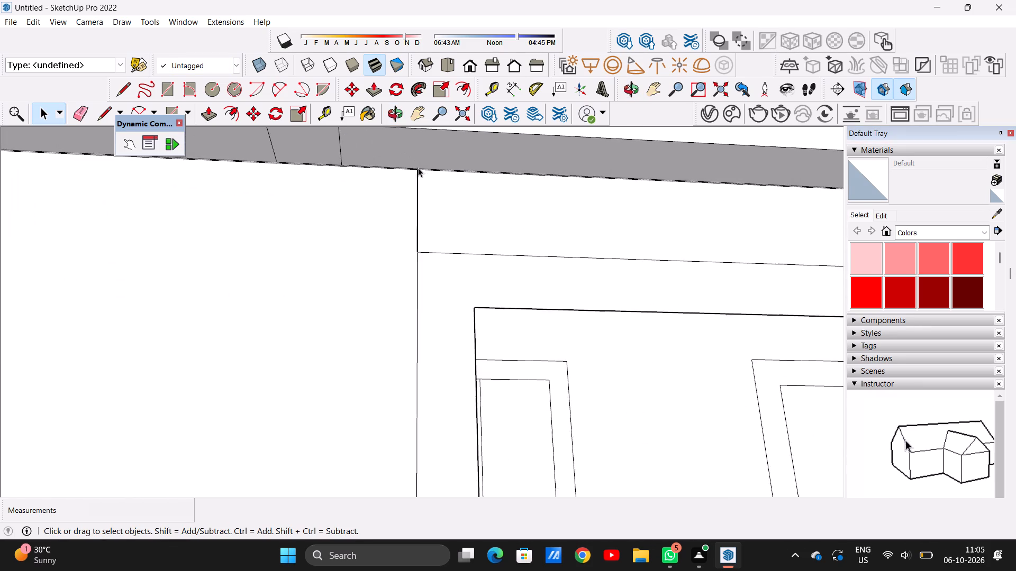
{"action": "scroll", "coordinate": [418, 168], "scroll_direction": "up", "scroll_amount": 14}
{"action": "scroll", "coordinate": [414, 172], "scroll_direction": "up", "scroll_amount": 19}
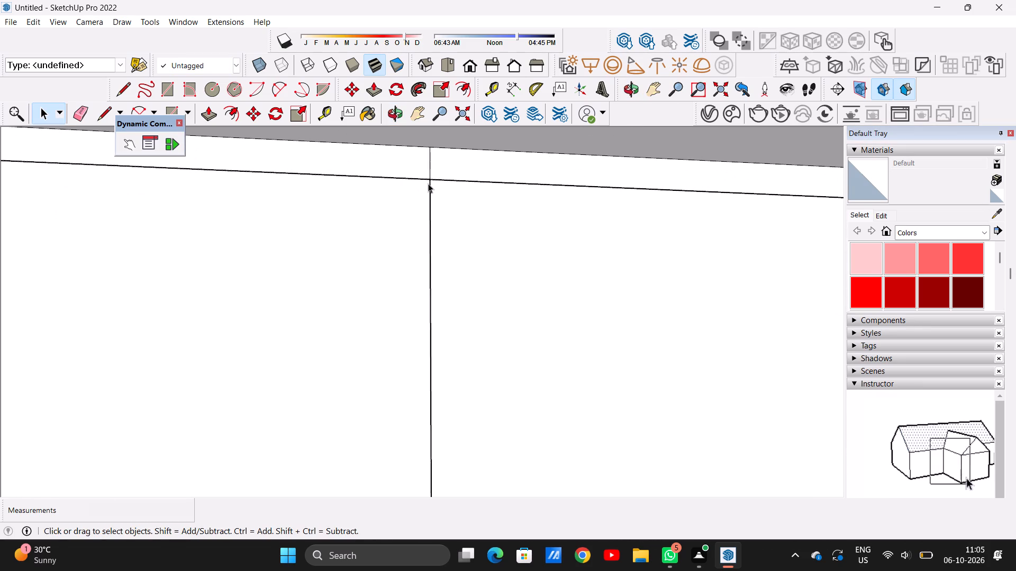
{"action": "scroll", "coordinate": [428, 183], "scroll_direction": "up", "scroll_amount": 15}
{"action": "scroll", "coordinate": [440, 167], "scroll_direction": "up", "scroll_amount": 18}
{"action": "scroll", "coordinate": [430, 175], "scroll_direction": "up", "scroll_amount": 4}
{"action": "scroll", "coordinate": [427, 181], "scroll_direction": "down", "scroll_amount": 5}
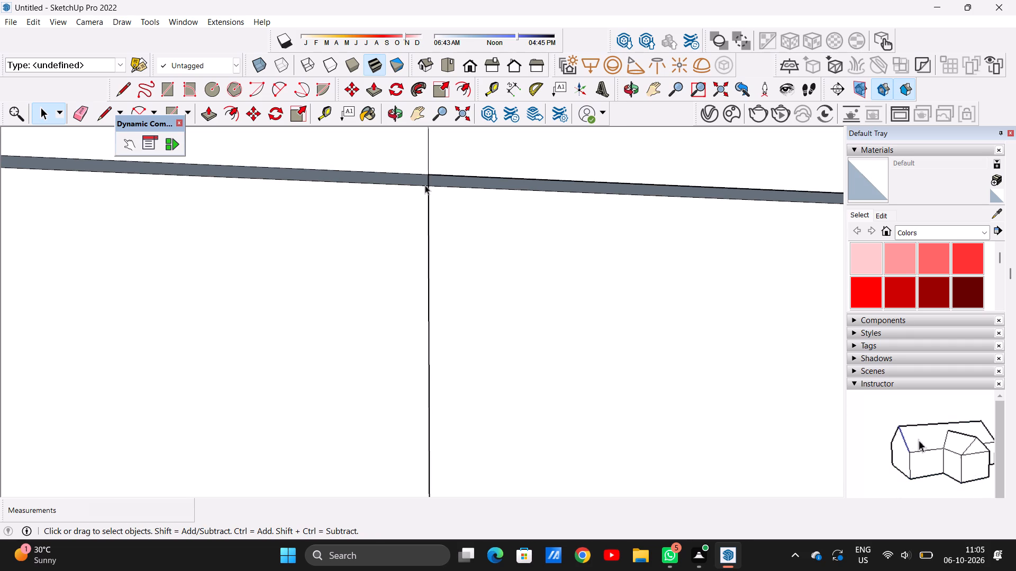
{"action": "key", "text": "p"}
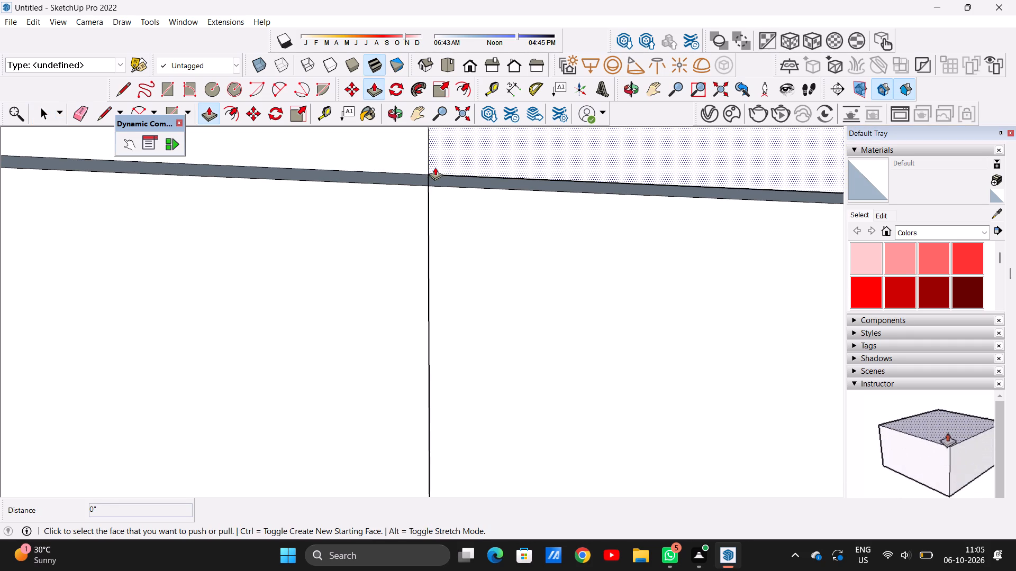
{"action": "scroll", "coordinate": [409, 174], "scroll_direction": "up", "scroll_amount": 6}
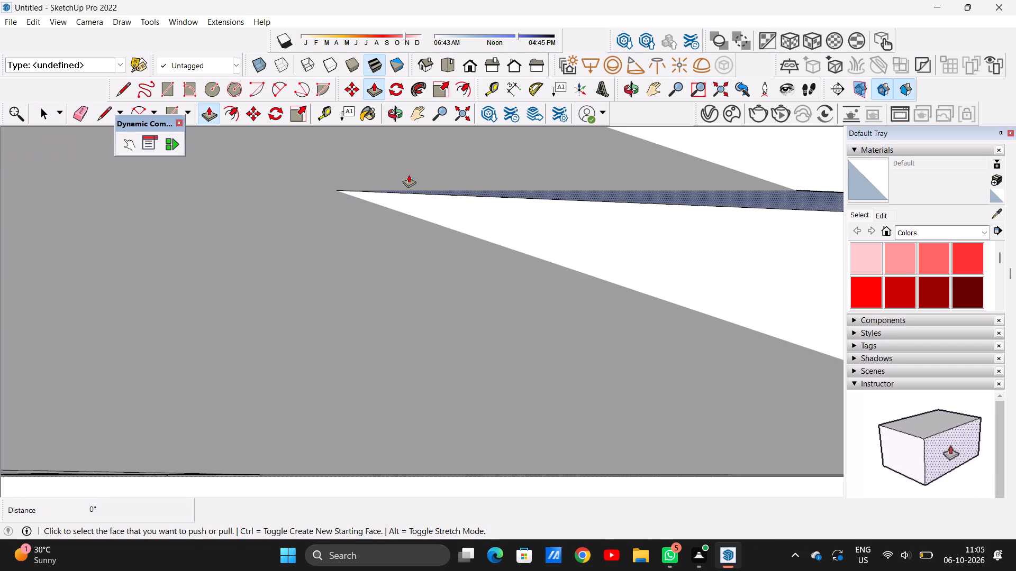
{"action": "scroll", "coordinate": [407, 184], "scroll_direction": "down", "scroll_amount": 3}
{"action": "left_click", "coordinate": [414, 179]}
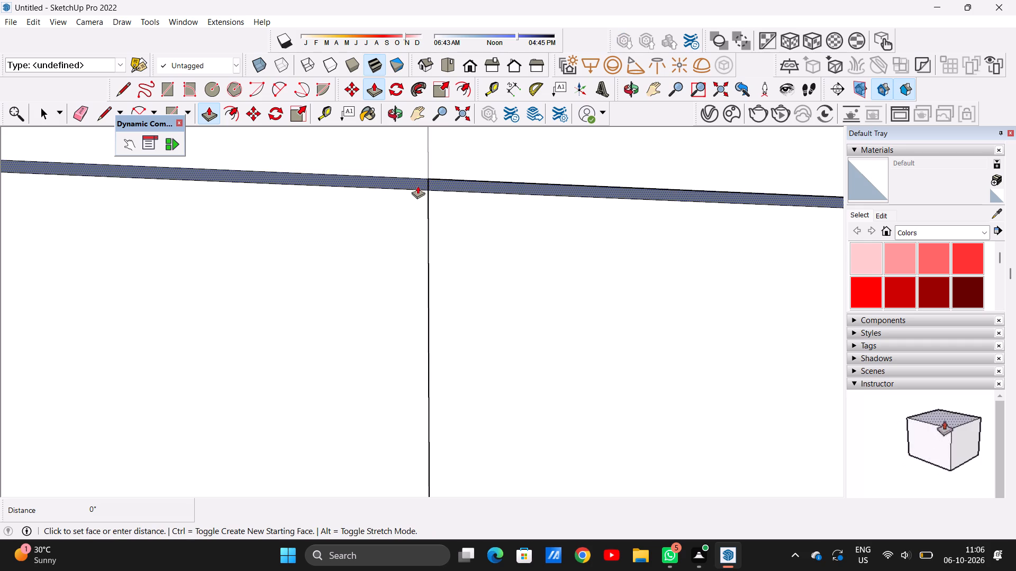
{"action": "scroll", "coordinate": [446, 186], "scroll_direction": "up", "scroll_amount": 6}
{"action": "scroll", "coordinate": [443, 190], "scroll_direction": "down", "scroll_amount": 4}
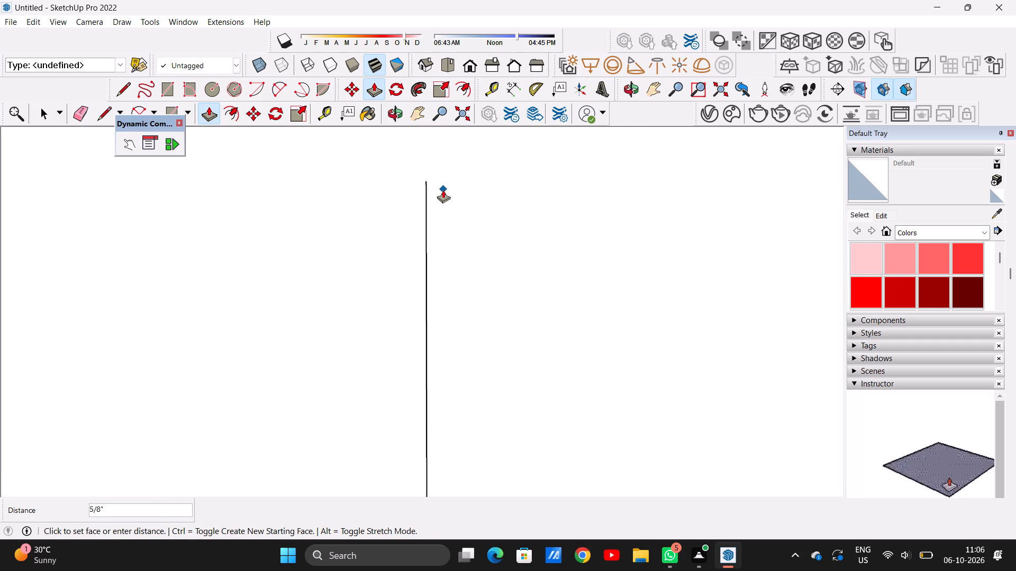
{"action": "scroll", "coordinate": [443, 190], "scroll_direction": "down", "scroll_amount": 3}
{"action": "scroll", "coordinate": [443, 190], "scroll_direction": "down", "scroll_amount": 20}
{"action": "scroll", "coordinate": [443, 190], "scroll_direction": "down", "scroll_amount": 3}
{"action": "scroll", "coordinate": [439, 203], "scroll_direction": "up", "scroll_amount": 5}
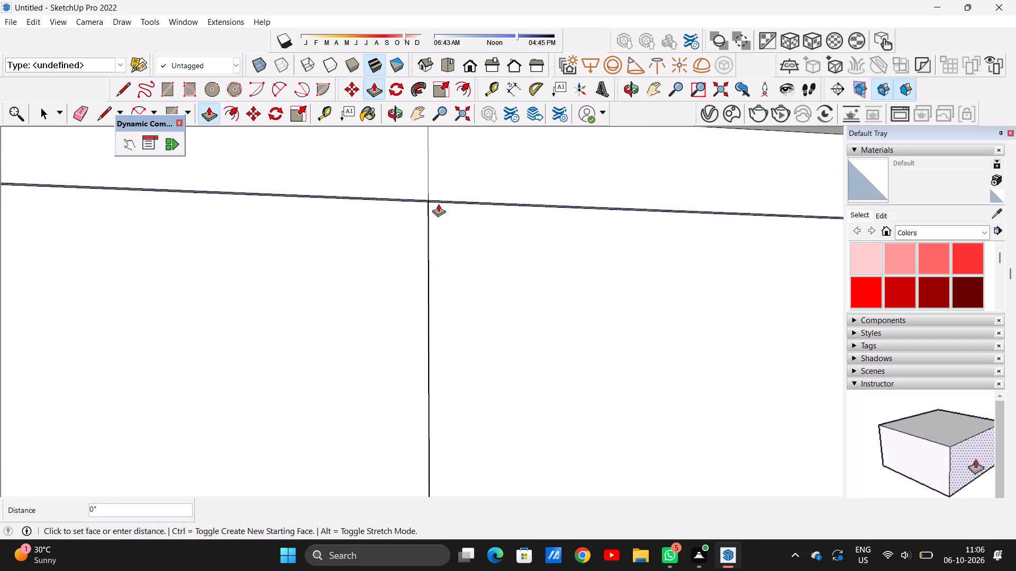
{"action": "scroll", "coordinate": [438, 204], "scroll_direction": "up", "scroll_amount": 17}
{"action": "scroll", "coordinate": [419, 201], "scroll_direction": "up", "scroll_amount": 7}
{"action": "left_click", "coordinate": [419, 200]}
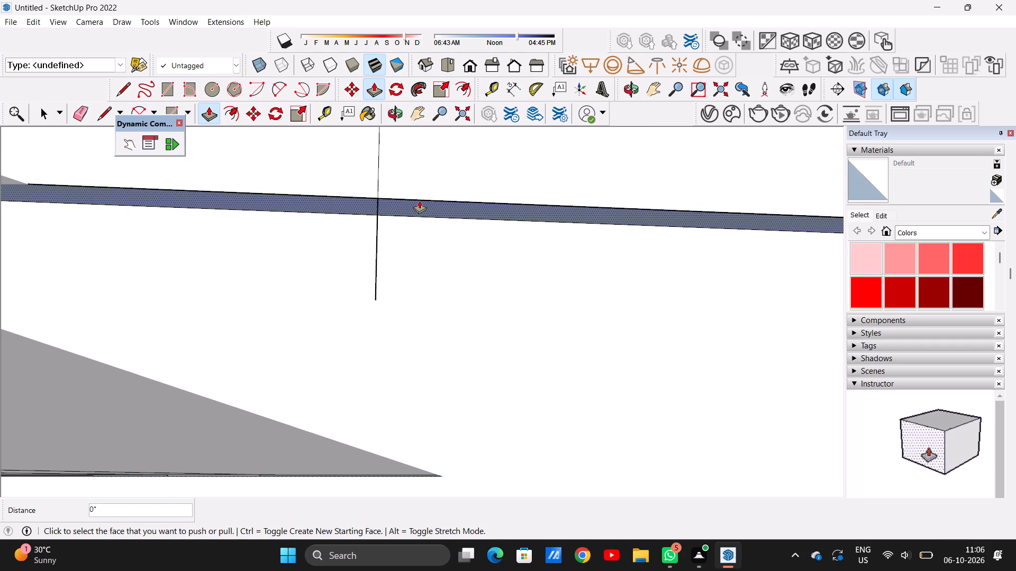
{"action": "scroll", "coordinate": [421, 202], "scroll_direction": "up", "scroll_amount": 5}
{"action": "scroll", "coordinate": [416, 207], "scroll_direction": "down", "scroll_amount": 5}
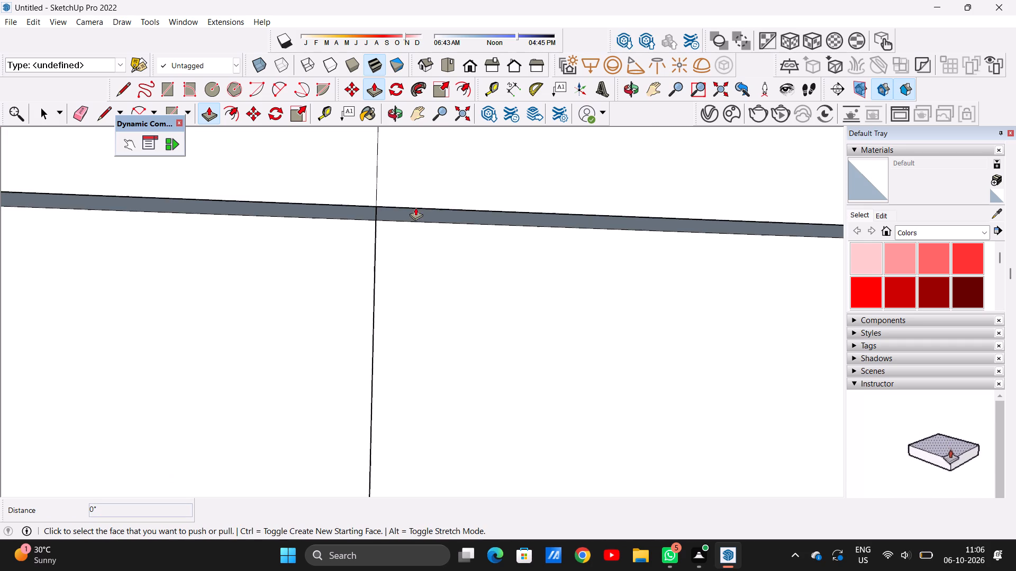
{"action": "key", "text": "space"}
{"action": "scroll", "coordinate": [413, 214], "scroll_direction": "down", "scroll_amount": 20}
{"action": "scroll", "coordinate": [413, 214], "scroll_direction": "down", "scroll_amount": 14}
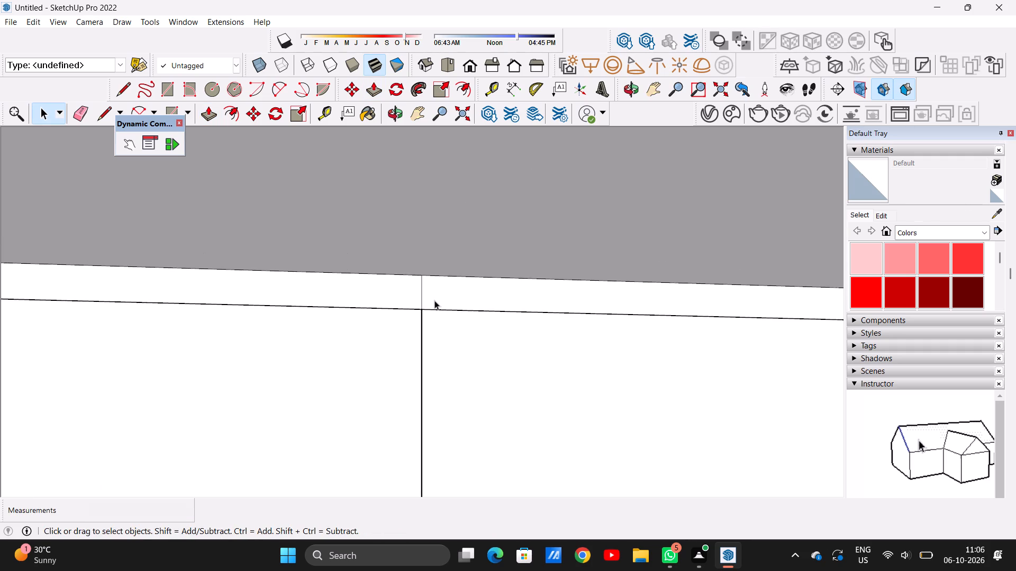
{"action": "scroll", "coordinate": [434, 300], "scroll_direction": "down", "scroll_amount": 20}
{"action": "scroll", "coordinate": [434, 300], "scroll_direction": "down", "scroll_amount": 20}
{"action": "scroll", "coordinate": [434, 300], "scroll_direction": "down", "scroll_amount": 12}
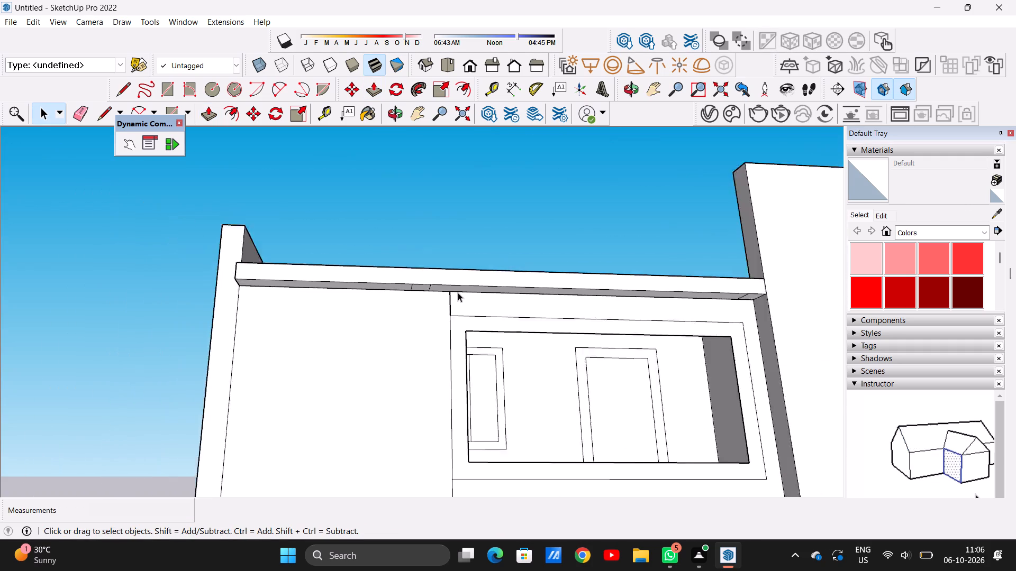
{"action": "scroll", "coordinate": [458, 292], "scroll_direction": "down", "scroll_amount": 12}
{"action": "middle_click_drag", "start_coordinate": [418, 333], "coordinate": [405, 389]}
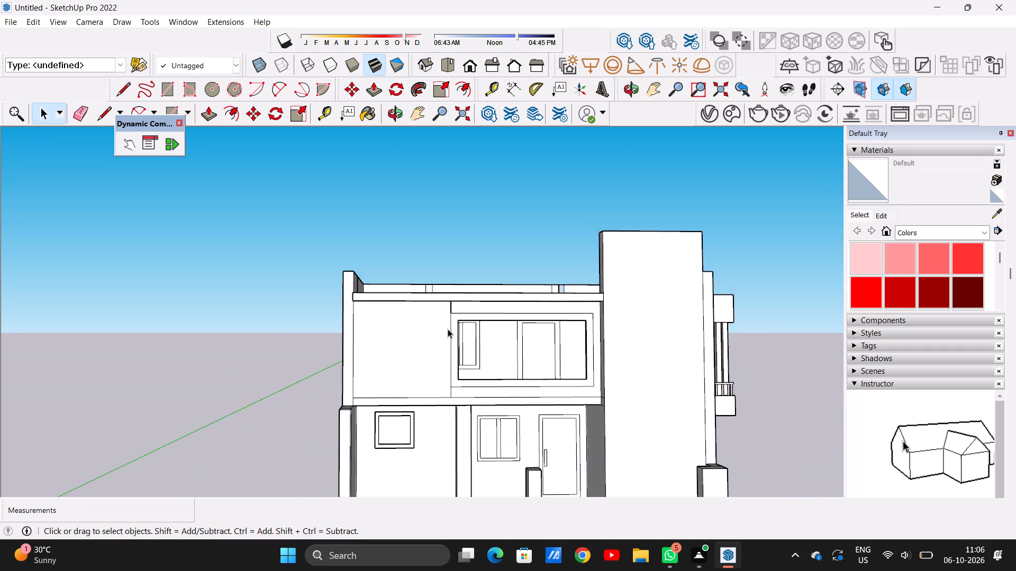
Undo the vertical dividing lines drawn above and below the window frame's outer corners on the upper-floor front wall.
{"action": "scroll", "coordinate": [448, 328], "scroll_direction": "up", "scroll_amount": 8}
{"action": "key", "text": "ctrl+z"}
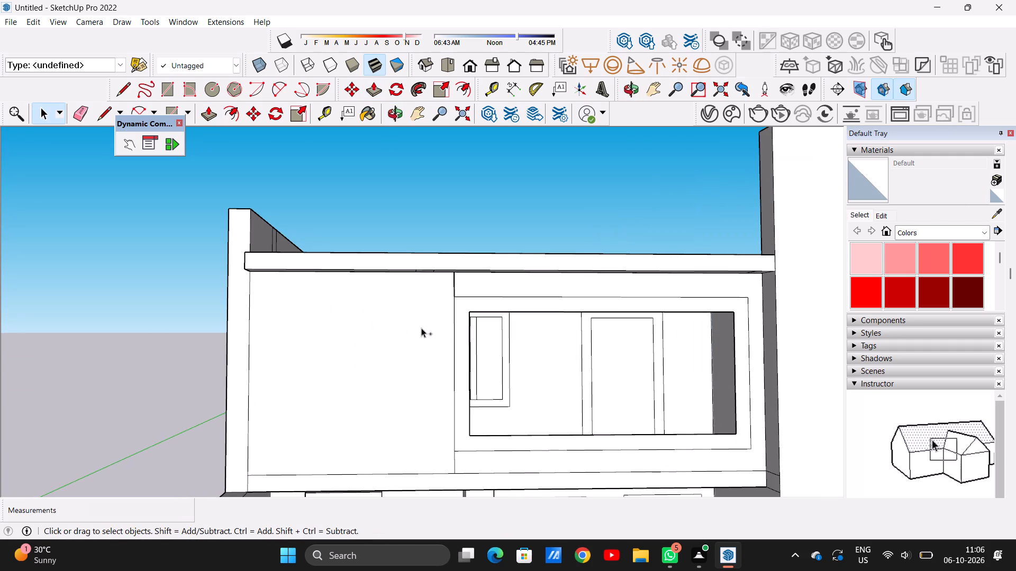
{"action": "key", "text": "ctrl+z"}
{"action": "key", "text": "space"}
{"action": "key", "text": "ctrl+z"}
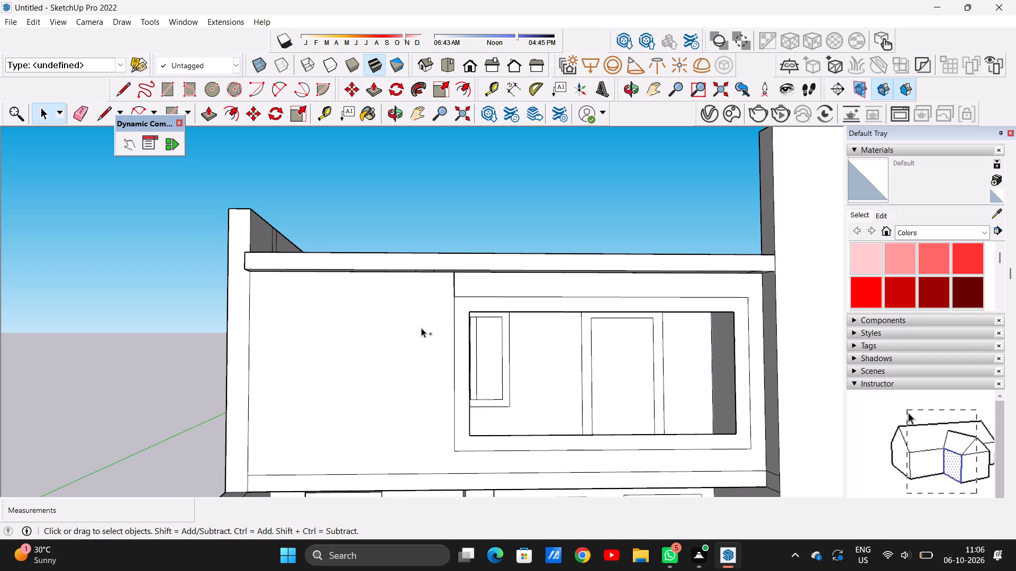
Draw a vertical line about 37' 3/16" long beside the window frame, from the floor slab line up to the wall's top edge.
{"action": "key", "text": "l"}
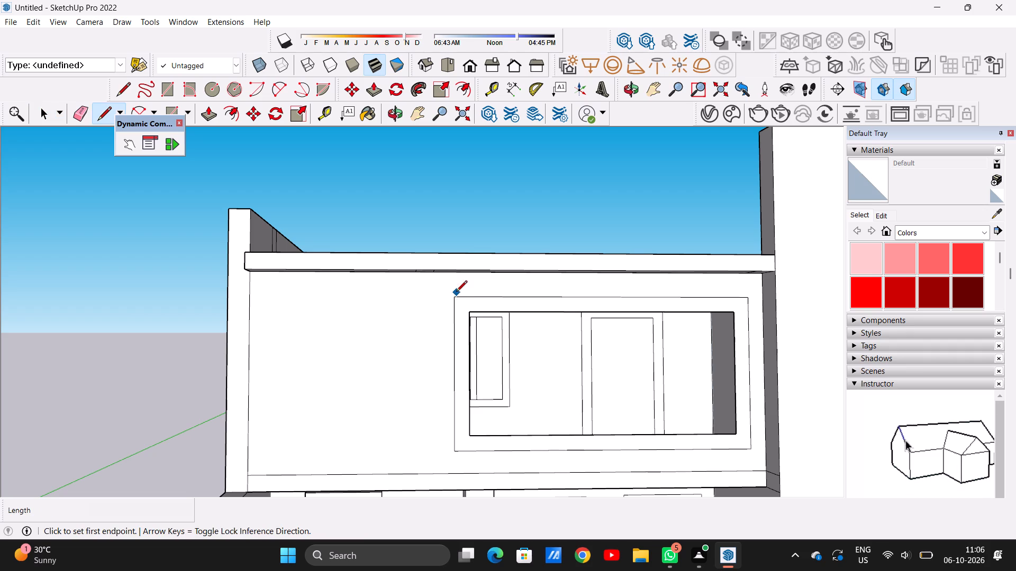
{"action": "scroll", "coordinate": [449, 290], "scroll_direction": "down", "scroll_amount": 3}
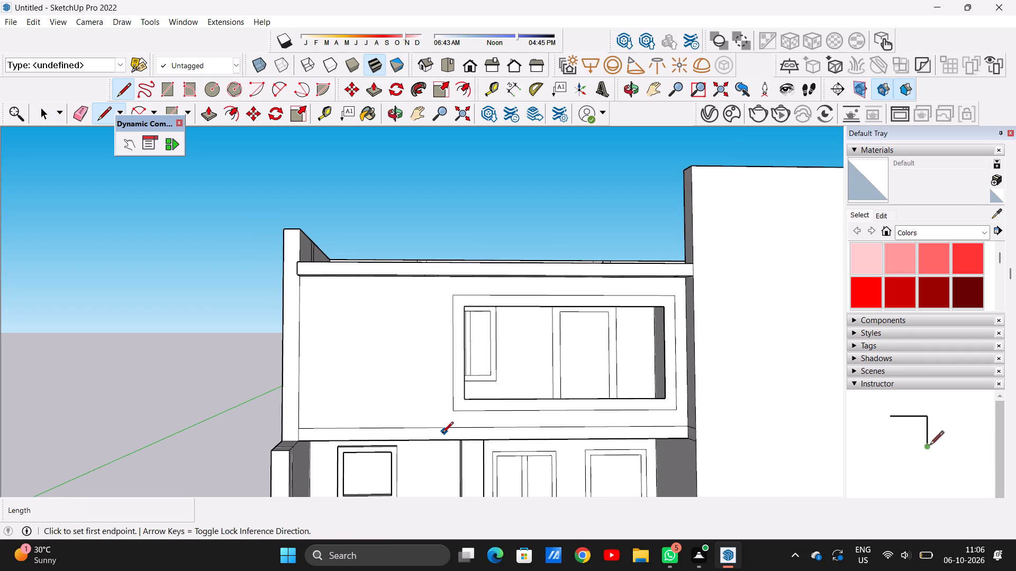
{"action": "scroll", "coordinate": [447, 426], "scroll_direction": "up", "scroll_amount": 7}
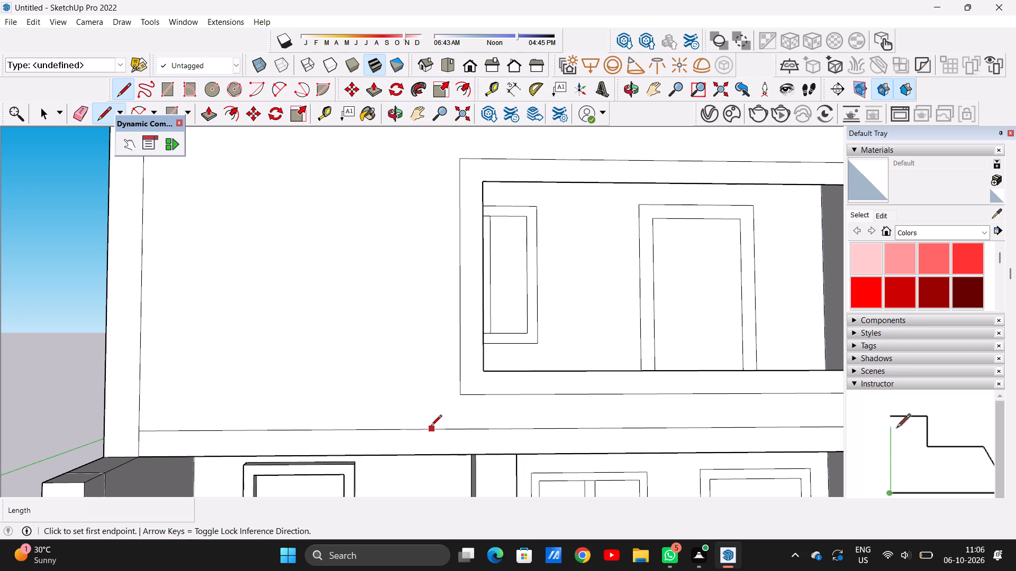
{"action": "left_click", "coordinate": [431, 427]}
{"action": "scroll", "coordinate": [425, 270], "scroll_direction": "down", "scroll_amount": 11}
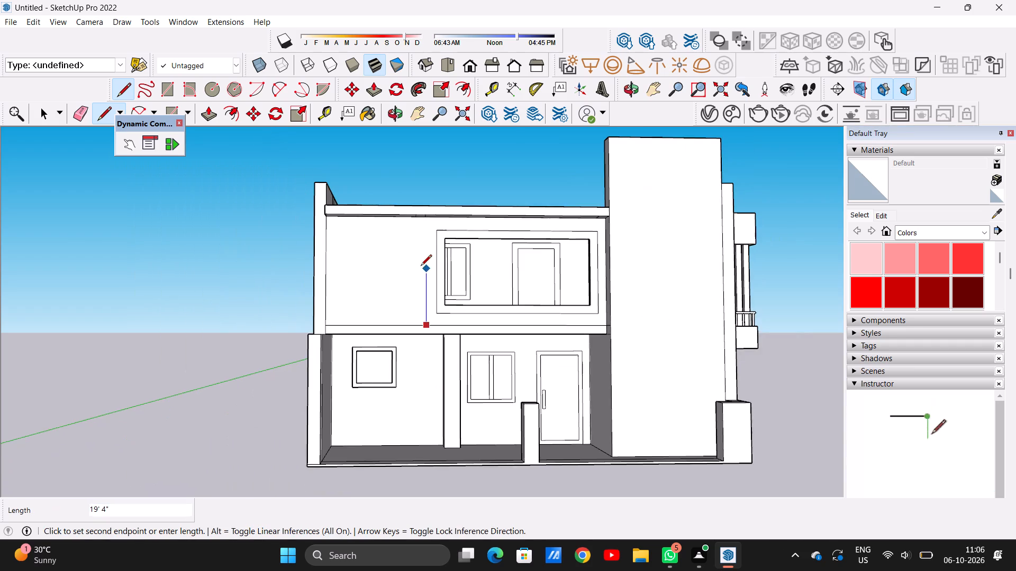
{"action": "scroll", "coordinate": [424, 218], "scroll_direction": "up", "scroll_amount": 6}
{"action": "scroll", "coordinate": [429, 223], "scroll_direction": "up", "scroll_amount": 20}
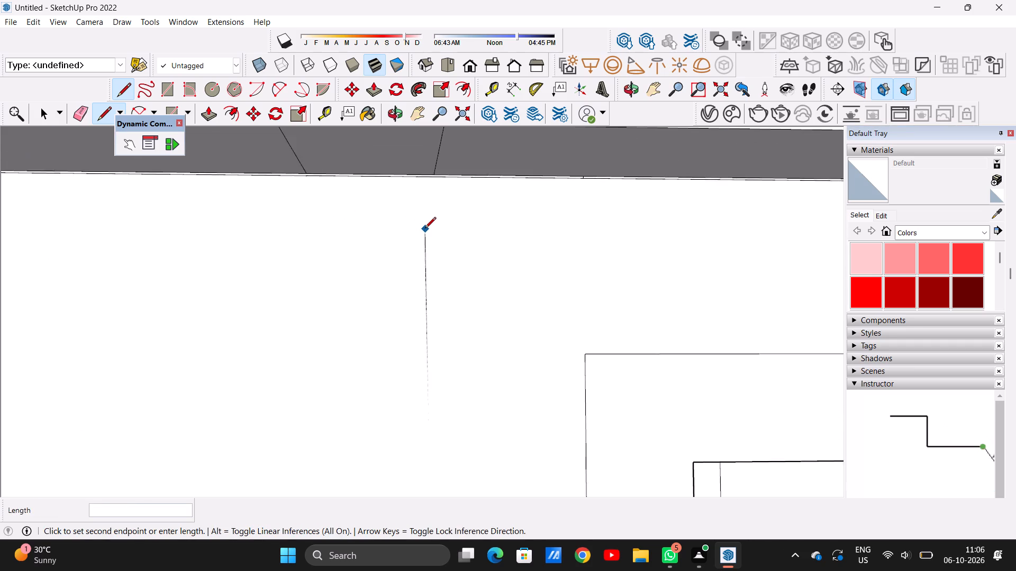
{"action": "left_click", "coordinate": [435, 173]}
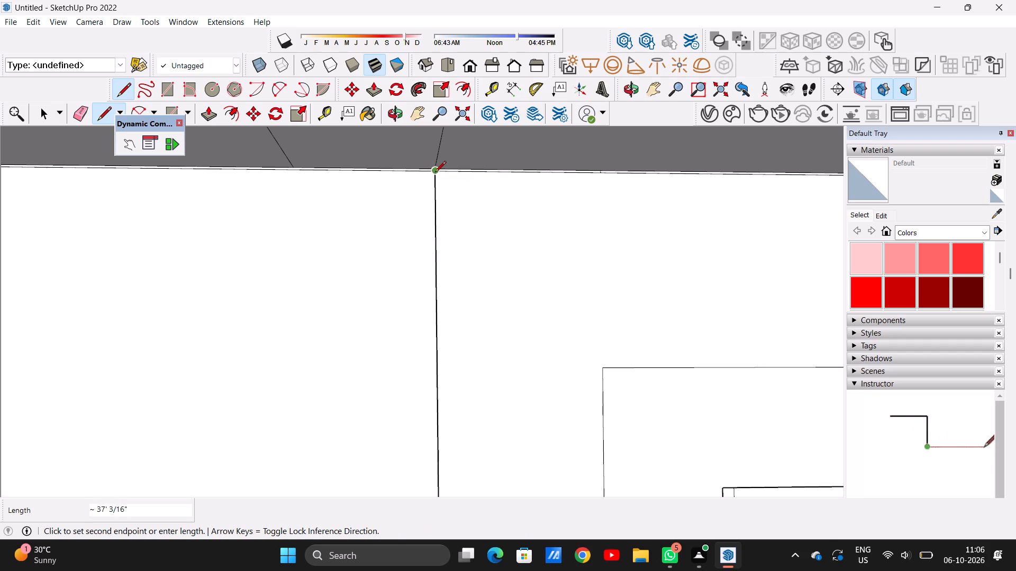
Close the vertical dividing line's upper end against the wall's top edge, just below the roof slab.
{"action": "scroll", "coordinate": [435, 173], "scroll_direction": "up", "scroll_amount": 9}
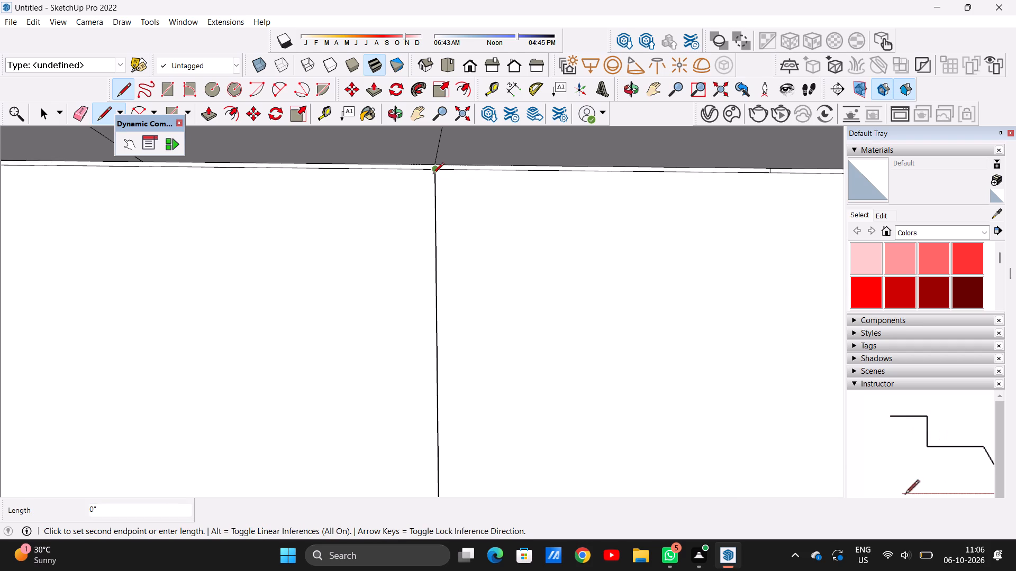
{"action": "scroll", "coordinate": [433, 174], "scroll_direction": "up", "scroll_amount": 19}
{"action": "scroll", "coordinate": [449, 148], "scroll_direction": "up", "scroll_amount": 13}
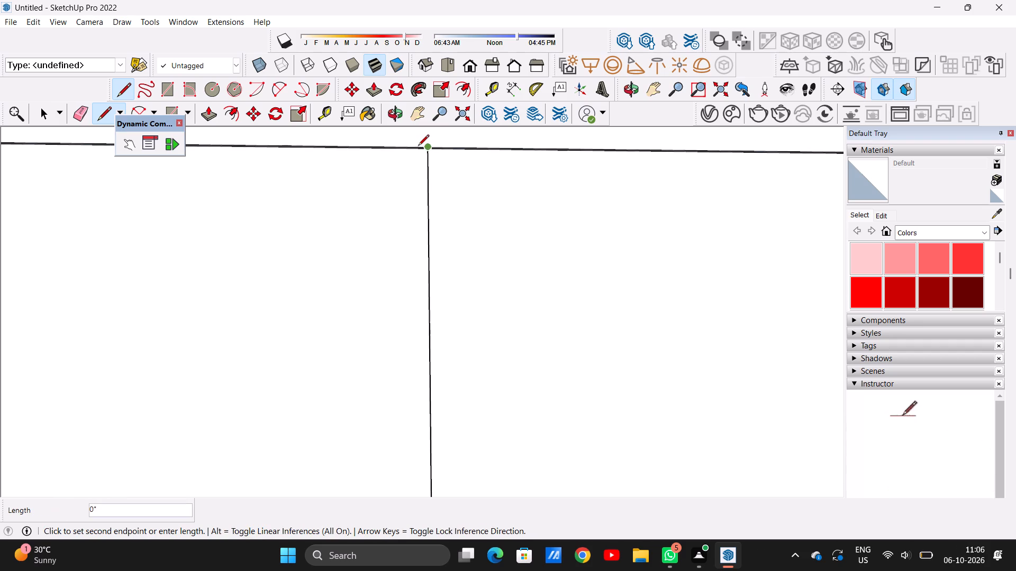
{"action": "scroll", "coordinate": [422, 146], "scroll_direction": "up", "scroll_amount": 19}
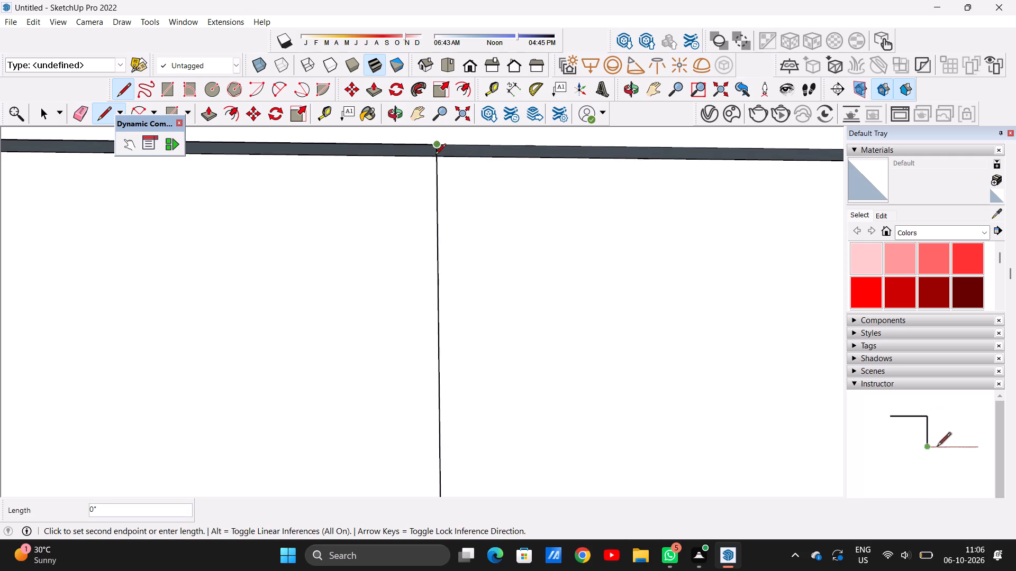
{"action": "scroll", "coordinate": [435, 155], "scroll_direction": "up", "scroll_amount": 5}
{"action": "scroll", "coordinate": [430, 168], "scroll_direction": "down", "scroll_amount": 7}
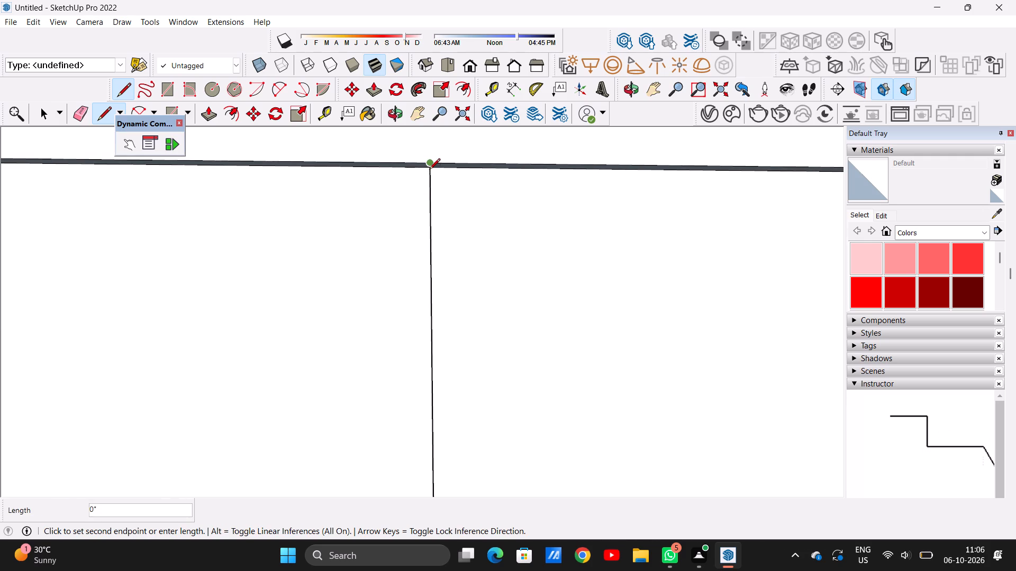
{"action": "left_click", "coordinate": [428, 172]}
{"action": "scroll", "coordinate": [428, 171], "scroll_direction": "up", "scroll_amount": 6}
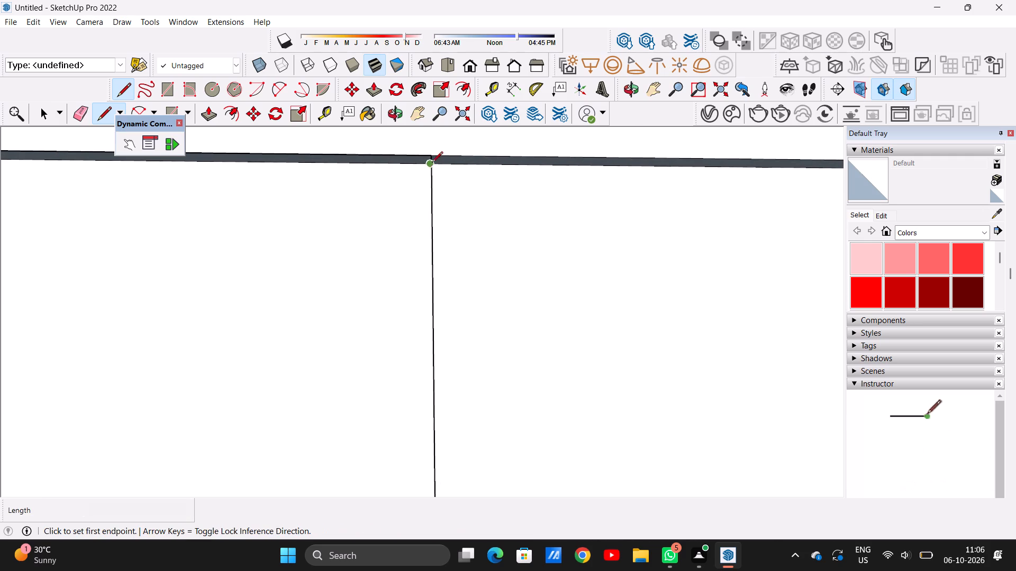
{"action": "left_click", "coordinate": [430, 166]}
{"action": "left_click", "coordinate": [429, 166]}
{"action": "key", "text": "space"}
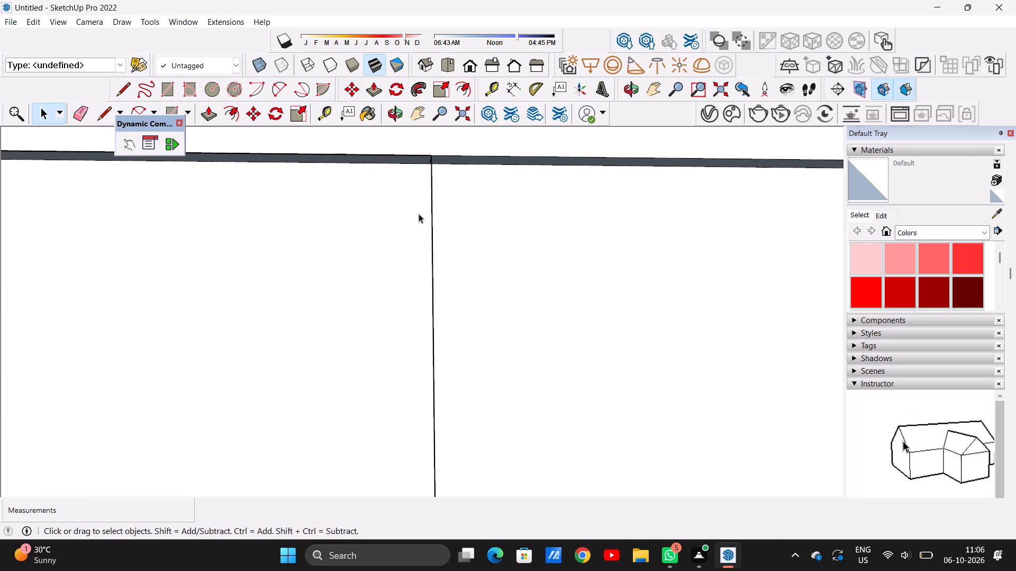
Select the upper-floor front wall beside the framed opening to check whether the vertical line divides it, then clear the selection.
{"action": "left_click", "coordinate": [399, 253]}
{"action": "scroll", "coordinate": [400, 266], "scroll_direction": "down", "scroll_amount": 20}
{"action": "scroll", "coordinate": [400, 266], "scroll_direction": "down", "scroll_amount": 18}
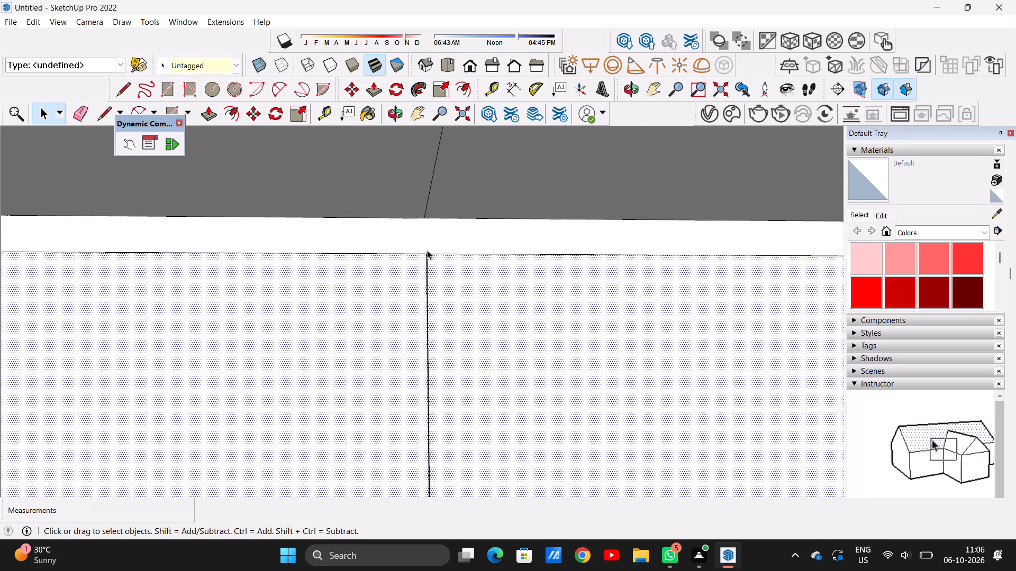
{"action": "scroll", "coordinate": [427, 250], "scroll_direction": "down", "scroll_amount": 20}
{"action": "scroll", "coordinate": [427, 250], "scroll_direction": "down", "scroll_amount": 7}
{"action": "scroll", "coordinate": [432, 276], "scroll_direction": "up", "scroll_amount": 1}
{"action": "scroll", "coordinate": [432, 274], "scroll_direction": "down", "scroll_amount": 20}
{"action": "scroll", "coordinate": [432, 274], "scroll_direction": "down", "scroll_amount": 5}
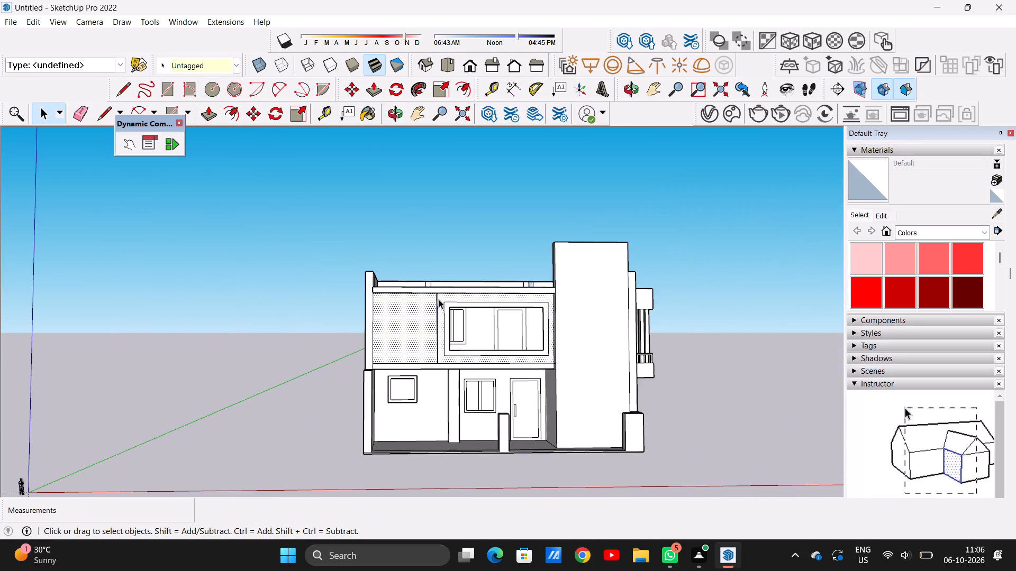
{"action": "key", "text": "space"}
{"action": "scroll", "coordinate": [430, 305], "scroll_direction": "up", "scroll_amount": 5}
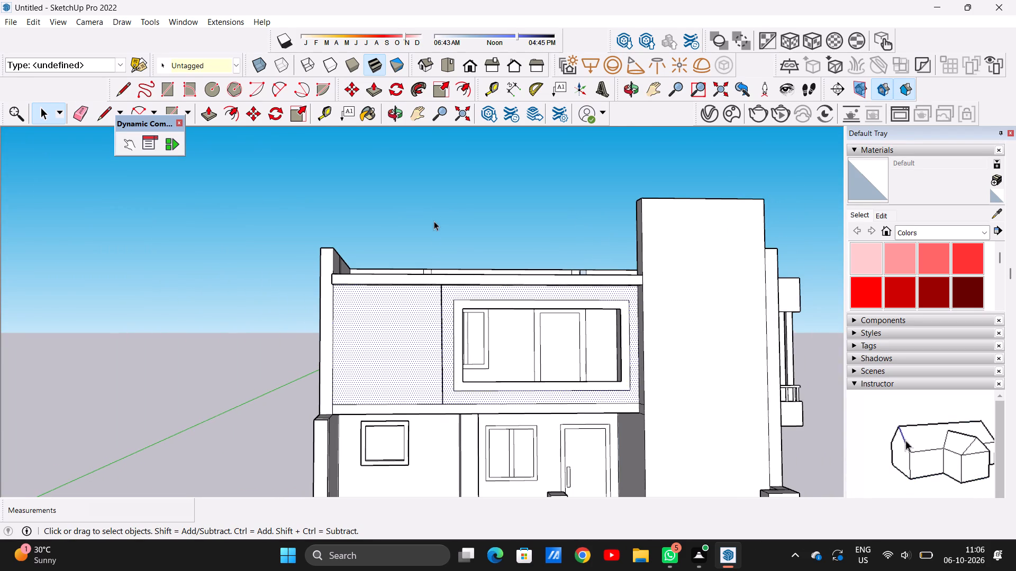
{"action": "left_click", "coordinate": [434, 208]}
Push/pull the frame around the upper-floor opening outward from the front wall by about 9' 4 3/8".
{"action": "middle_click_drag", "start_coordinate": [402, 346], "coordinate": [461, 393]}
{"action": "scroll", "coordinate": [460, 323], "scroll_direction": "up", "scroll_amount": 7}
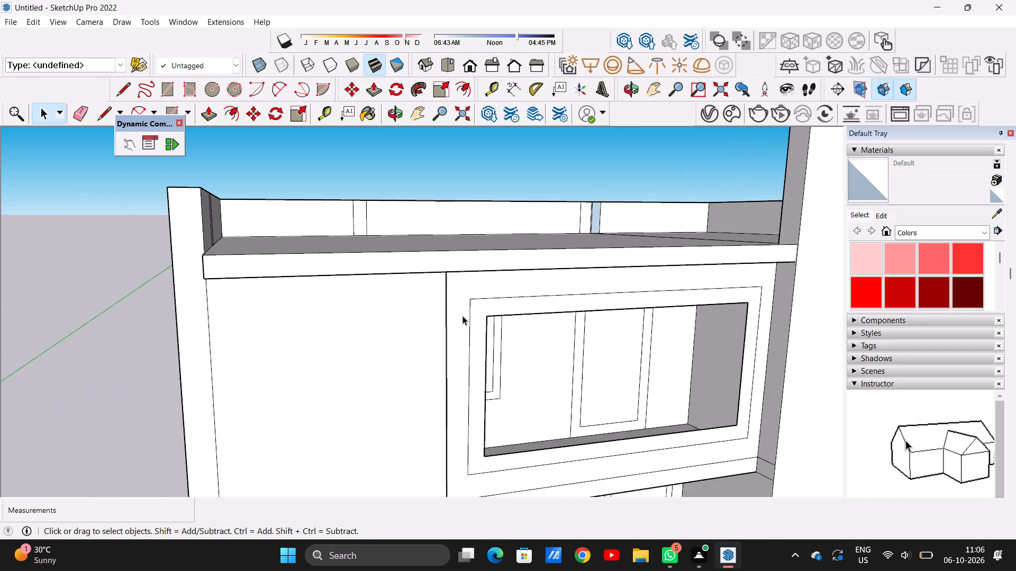
{"action": "scroll", "coordinate": [462, 316], "scroll_direction": "up", "scroll_amount": 1}
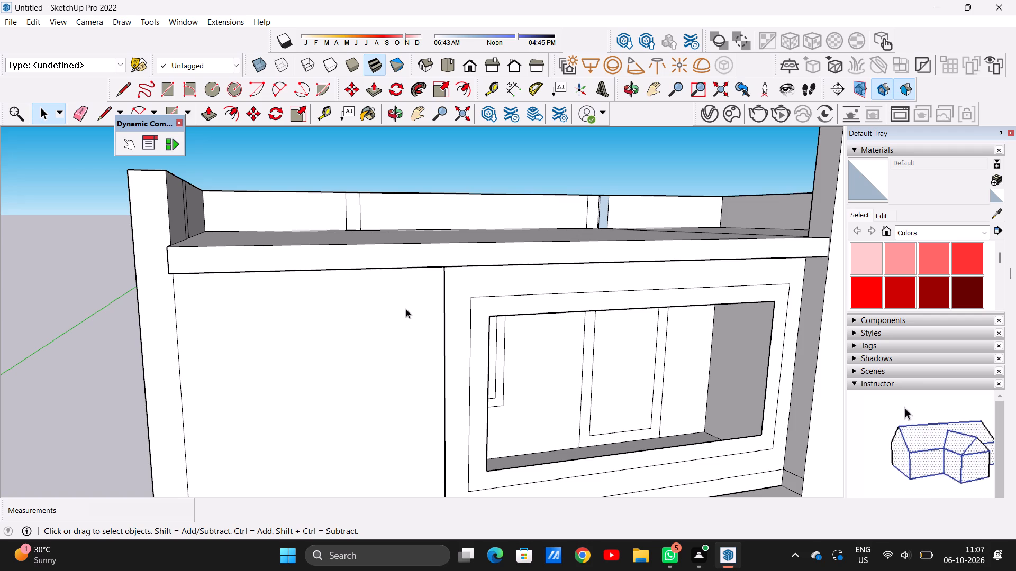
{"action": "scroll", "coordinate": [407, 325], "scroll_direction": "down", "scroll_amount": 12}
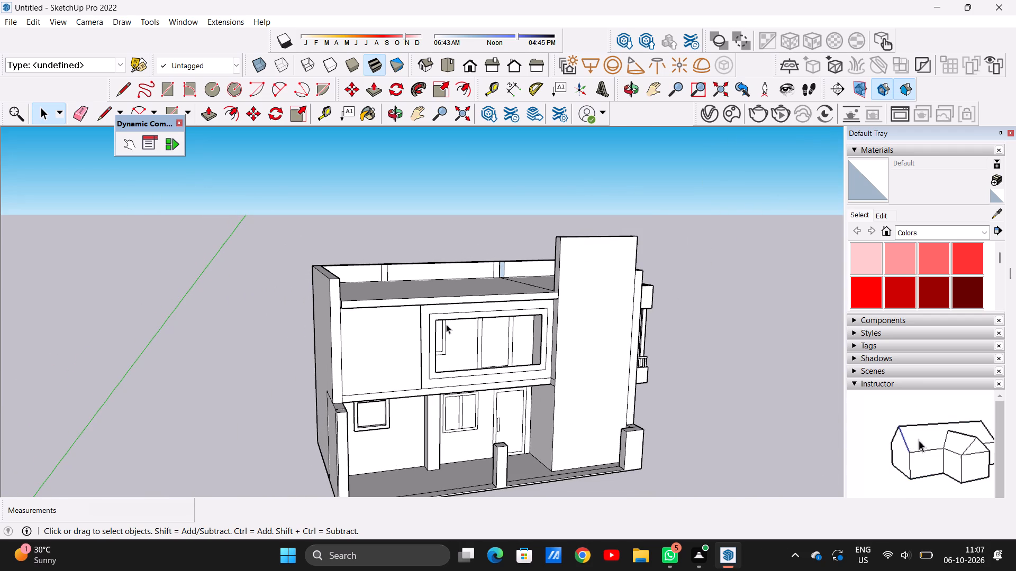
{"action": "scroll", "coordinate": [431, 315], "scroll_direction": "up", "scroll_amount": 6}
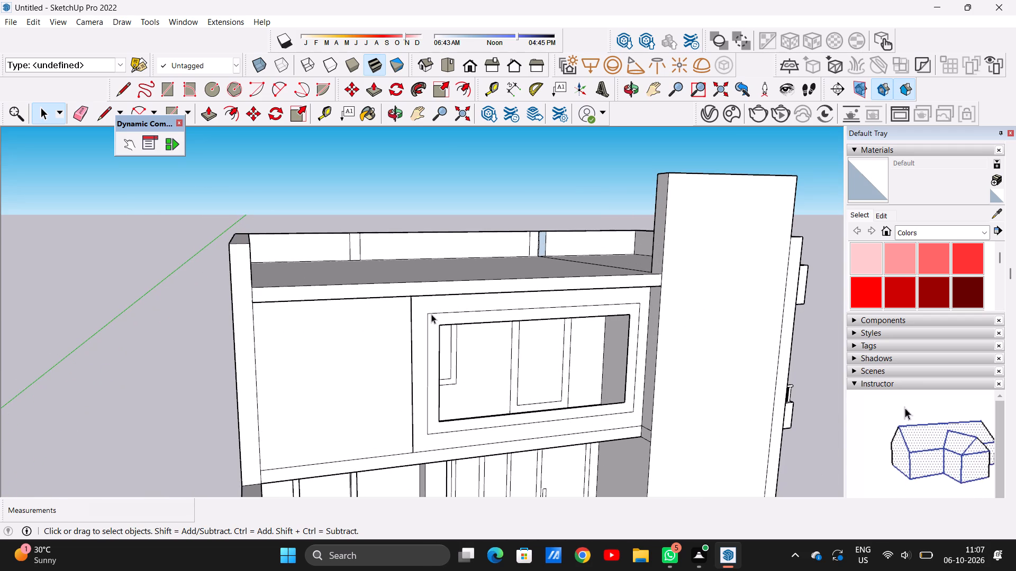
{"action": "scroll", "coordinate": [402, 329], "scroll_direction": "down", "scroll_amount": 4}
{"action": "scroll", "coordinate": [421, 315], "scroll_direction": "up", "scroll_amount": 7}
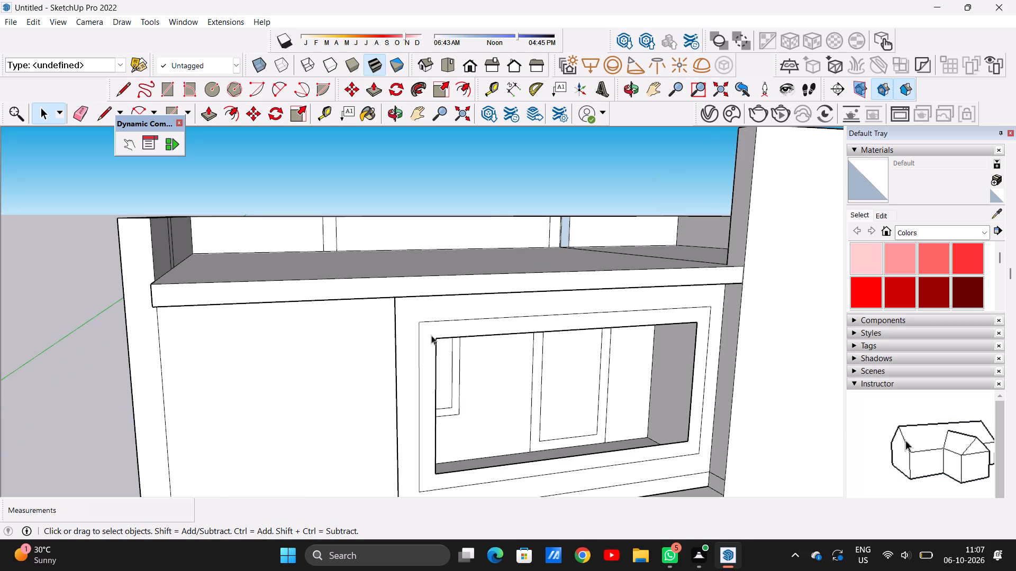
{"action": "middle_click_drag", "start_coordinate": [588, 380], "coordinate": [396, 337]}
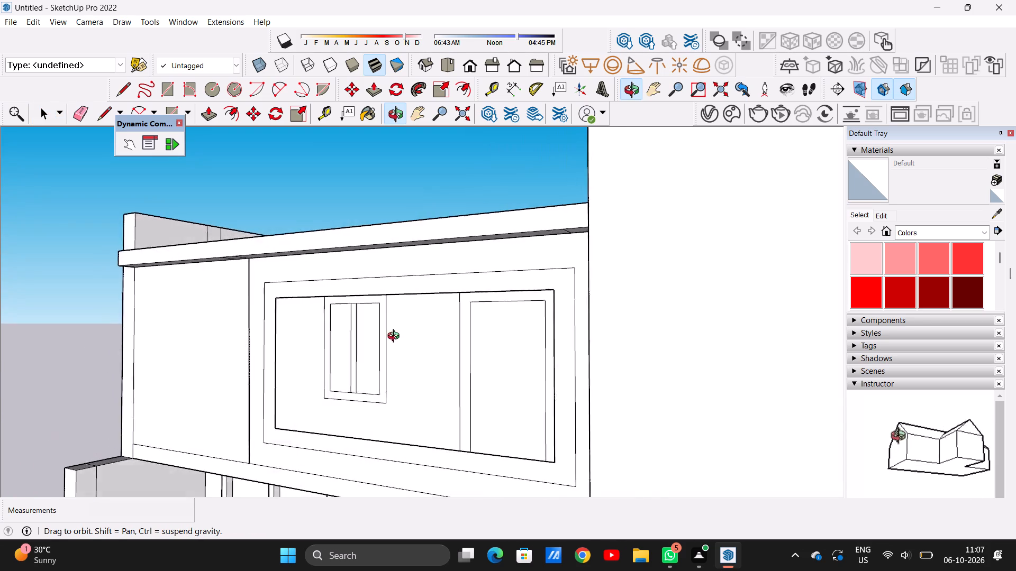
{"action": "middle_click_drag", "start_coordinate": [396, 337], "coordinate": [533, 383]}
{"action": "scroll", "coordinate": [375, 357], "scroll_direction": "up", "scroll_amount": 2}
{"action": "key", "text": "p"}
{"action": "left_click", "coordinate": [374, 347]}
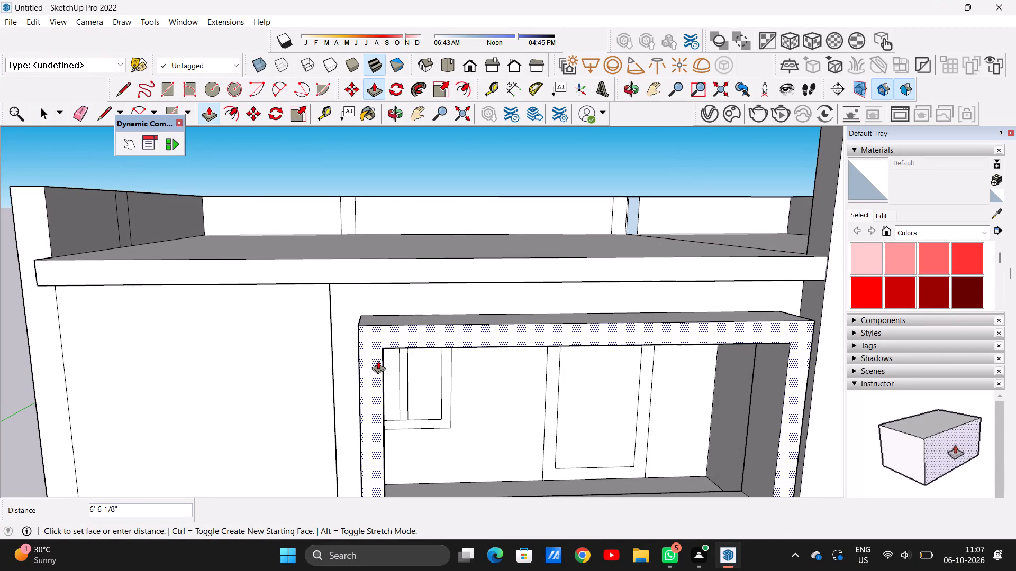
{"action": "left_click", "coordinate": [376, 367]}
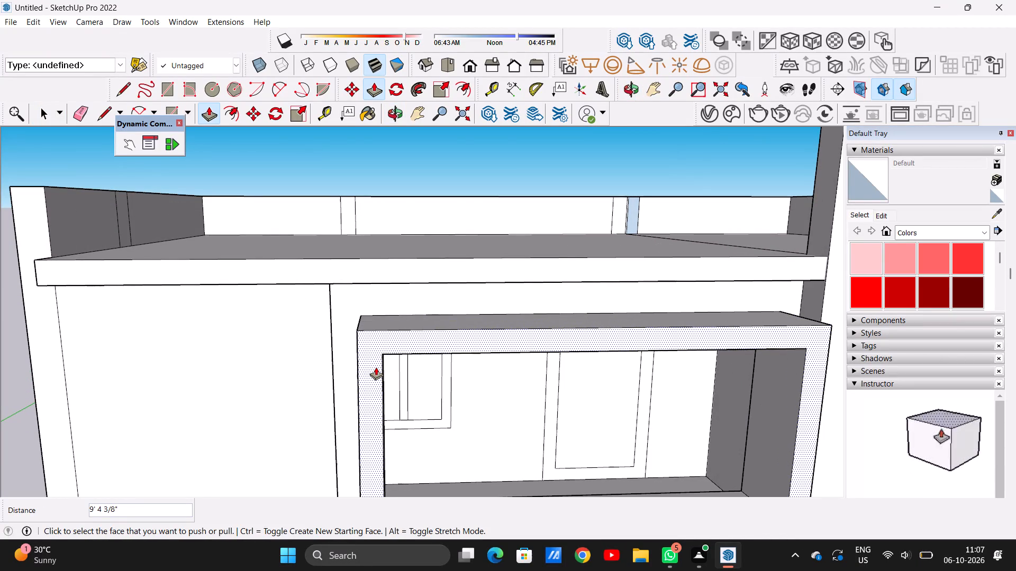
{"action": "key", "text": "space"}
Draw a window rectangle about 18' 11 7/8" by 15' 7 1/2" on the plain upper-floor wall beside the projecting frame.
{"action": "scroll", "coordinate": [393, 338], "scroll_direction": "down", "scroll_amount": 14}
{"action": "middle_click_drag", "start_coordinate": [384, 351], "coordinate": [377, 319]}
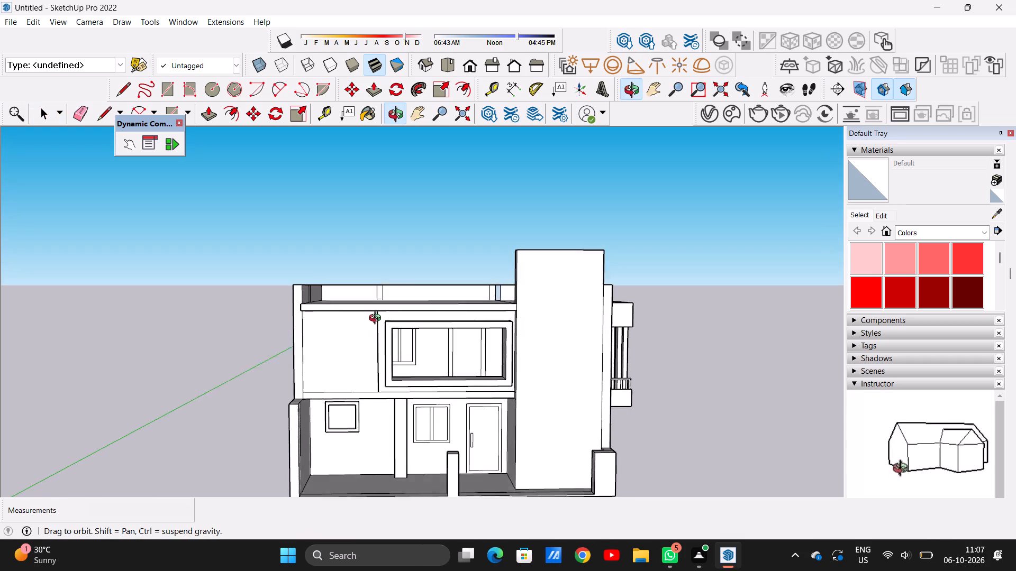
{"action": "middle_click_drag", "start_coordinate": [377, 319], "coordinate": [379, 312]}
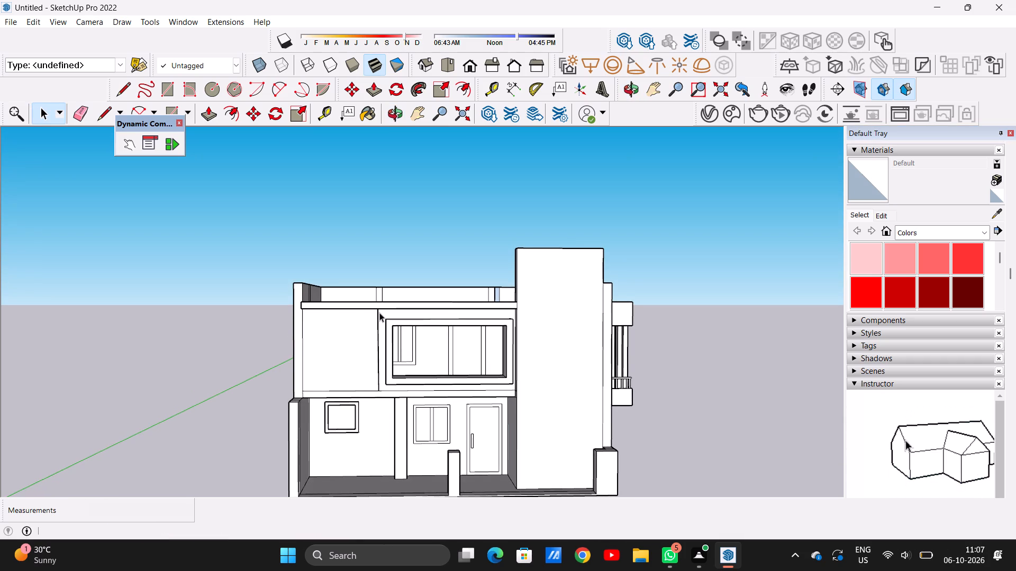
{"action": "scroll", "coordinate": [342, 349], "scroll_direction": "up", "scroll_amount": 6}
{"action": "middle_click", "coordinate": [333, 357]}
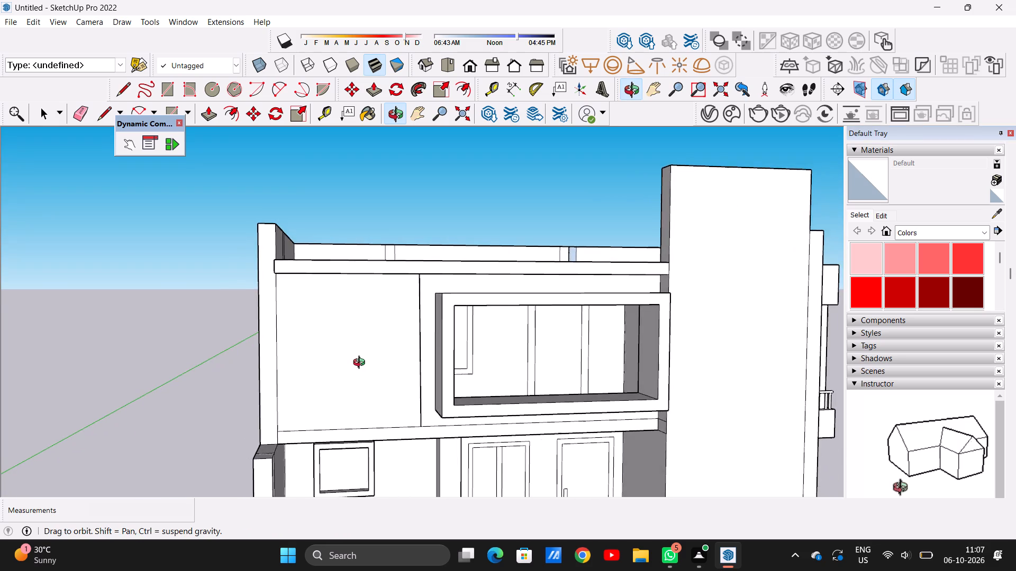
{"action": "scroll", "coordinate": [342, 351], "scroll_direction": "up", "scroll_amount": 2}
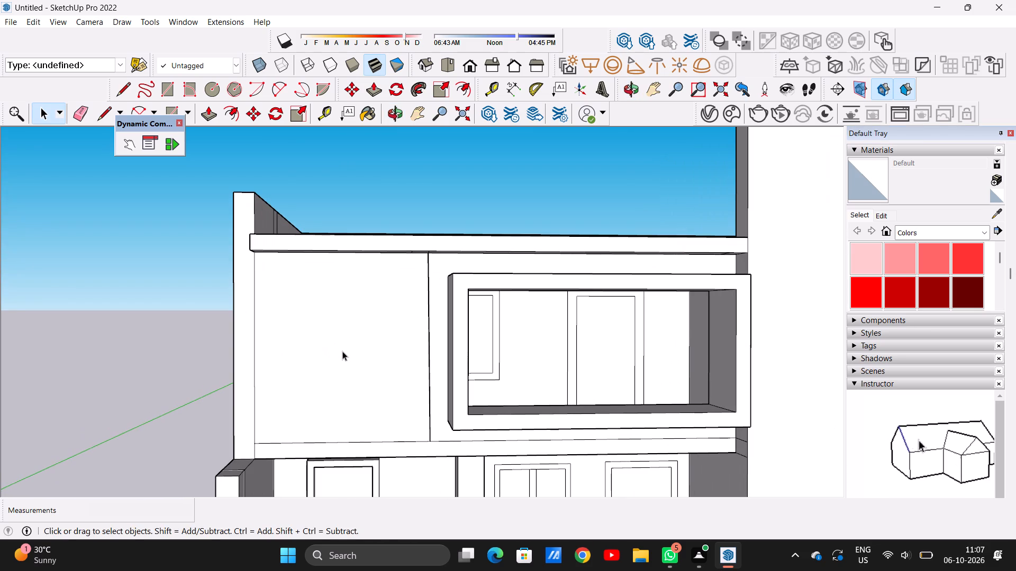
{"action": "key", "text": "r"}
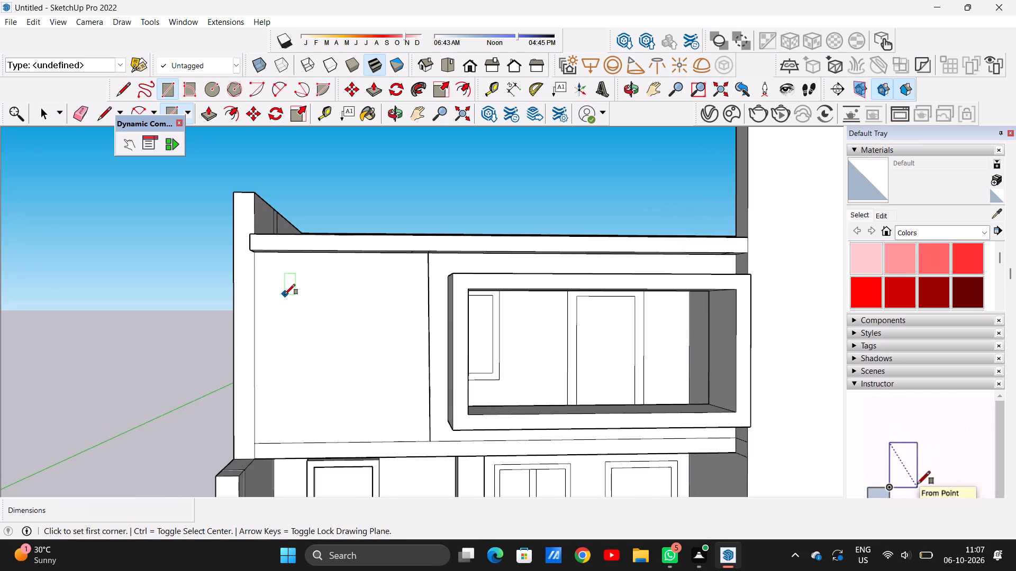
{"action": "left_click", "coordinate": [285, 294]}
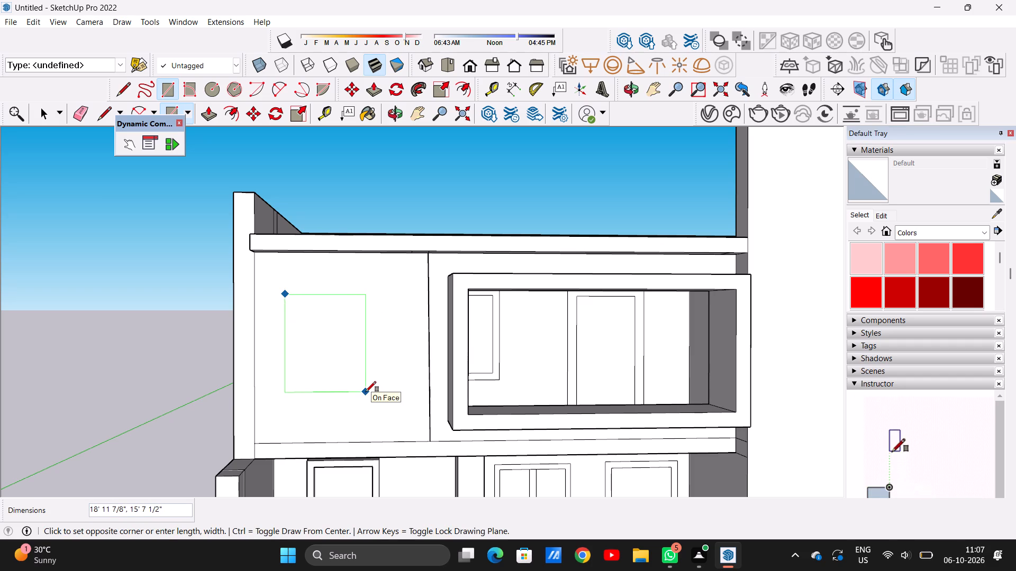
{"action": "left_click", "coordinate": [366, 392]}
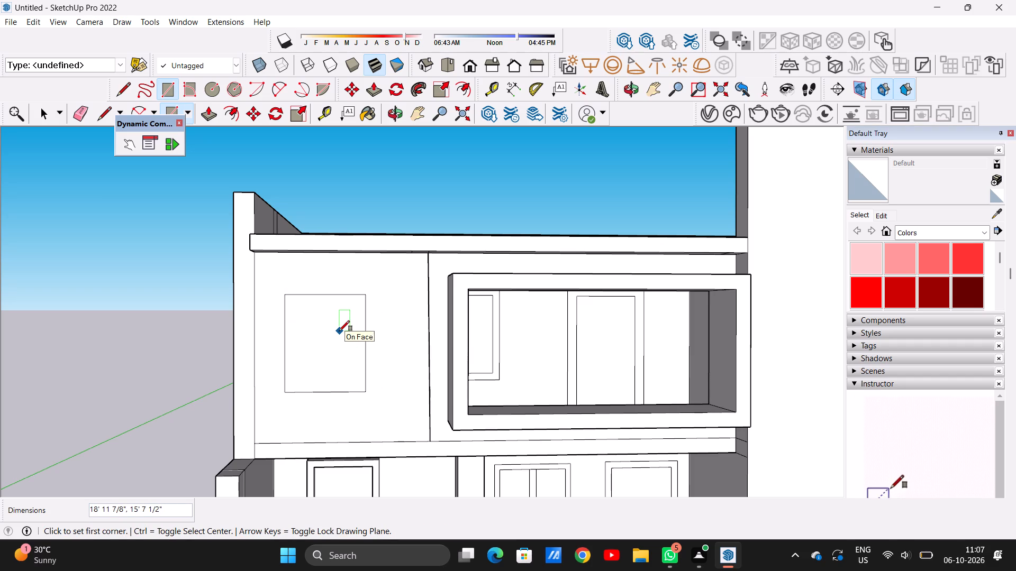
Draw a strip rectangle about 15' 7 1/2" by 2' 4 13/16" directly on top of the new window outline.
{"action": "left_click", "coordinate": [283, 292]}
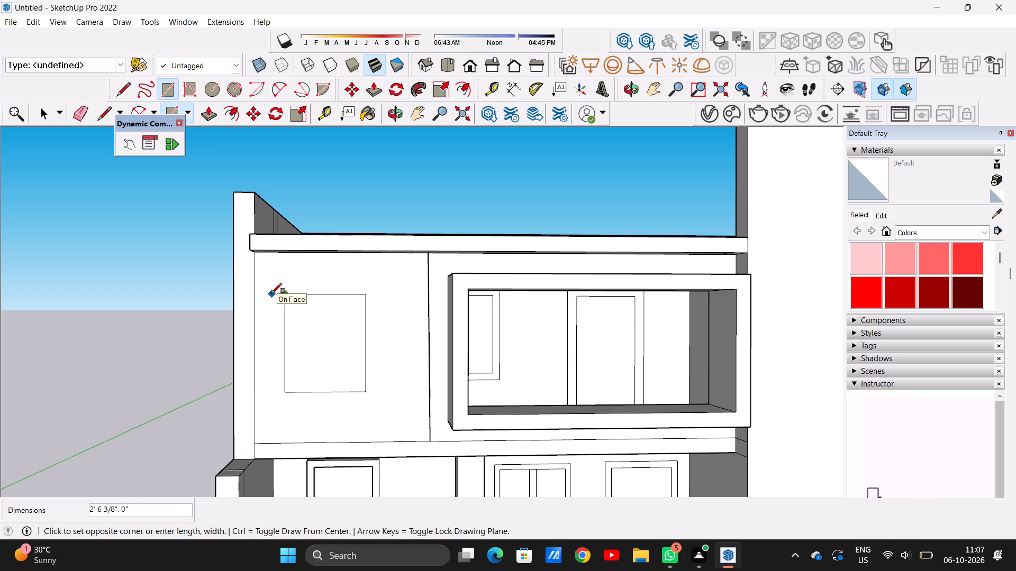
{"action": "left_click", "coordinate": [365, 298]}
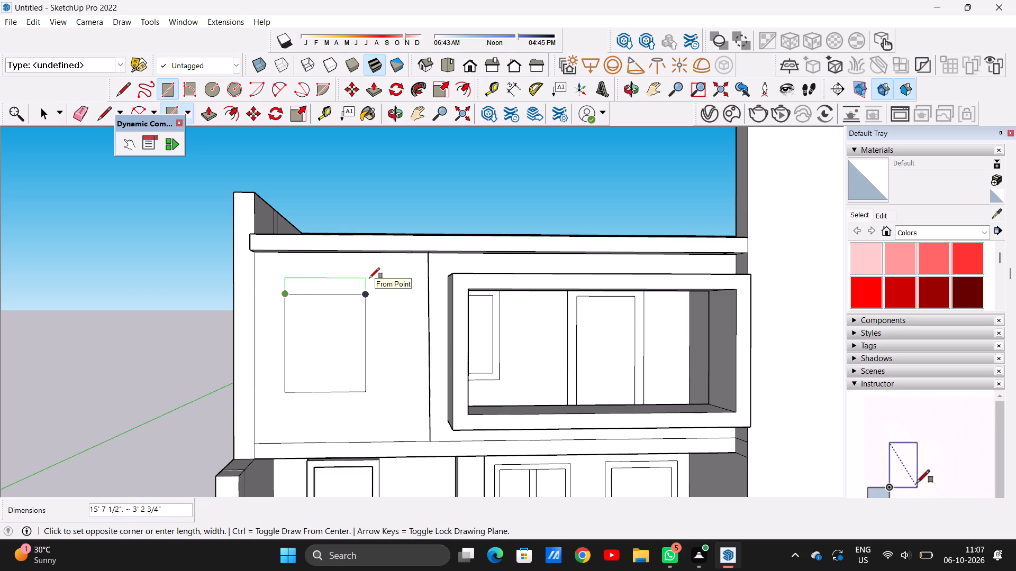
{"action": "left_click", "coordinate": [367, 282]}
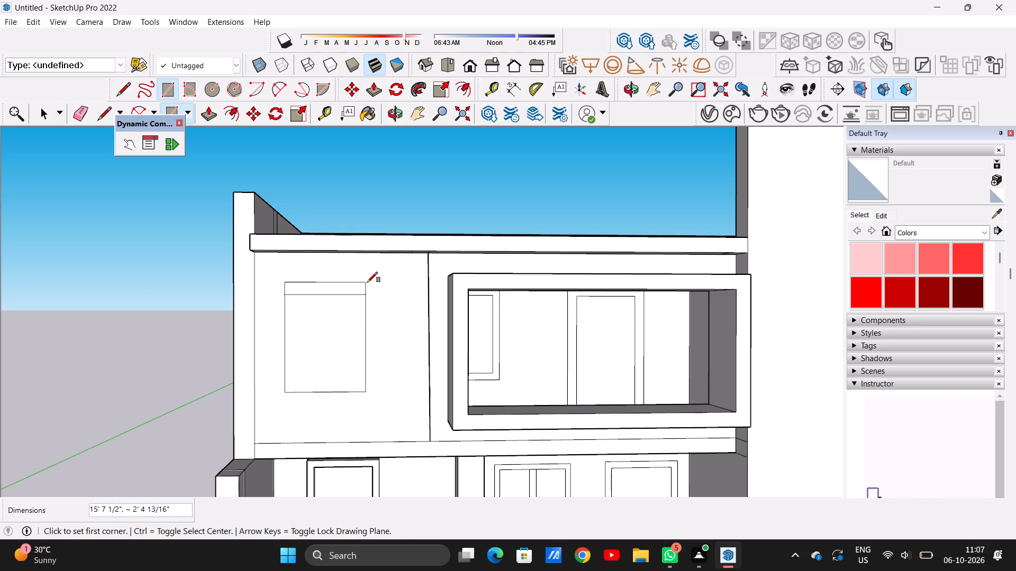
{"action": "key", "text": "space"}
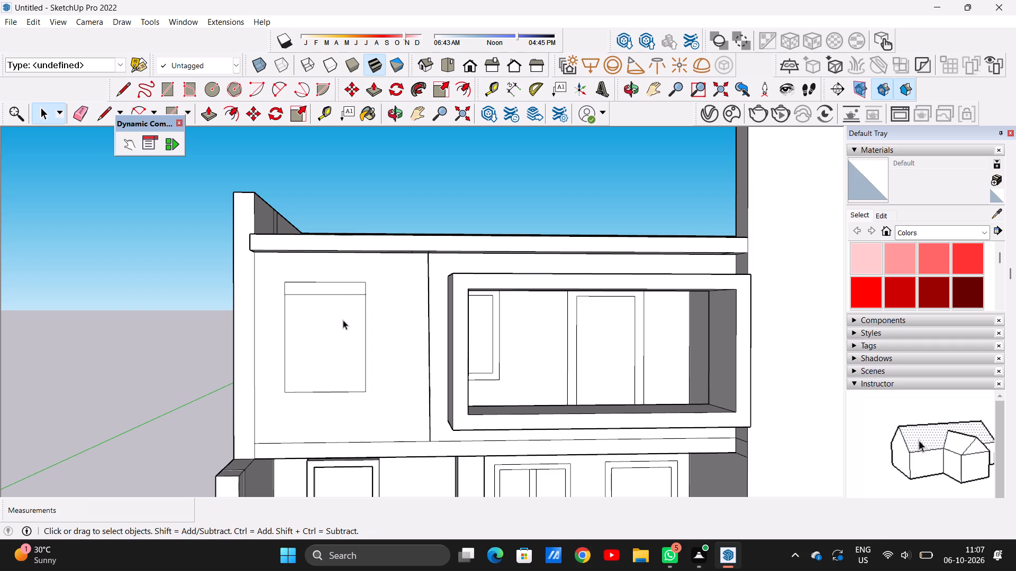
Offset the new window rectangle's outline inward by about 1' 6 3/8" to form its frame.
{"action": "key", "text": "o"}
{"action": "key", "text": "f"}
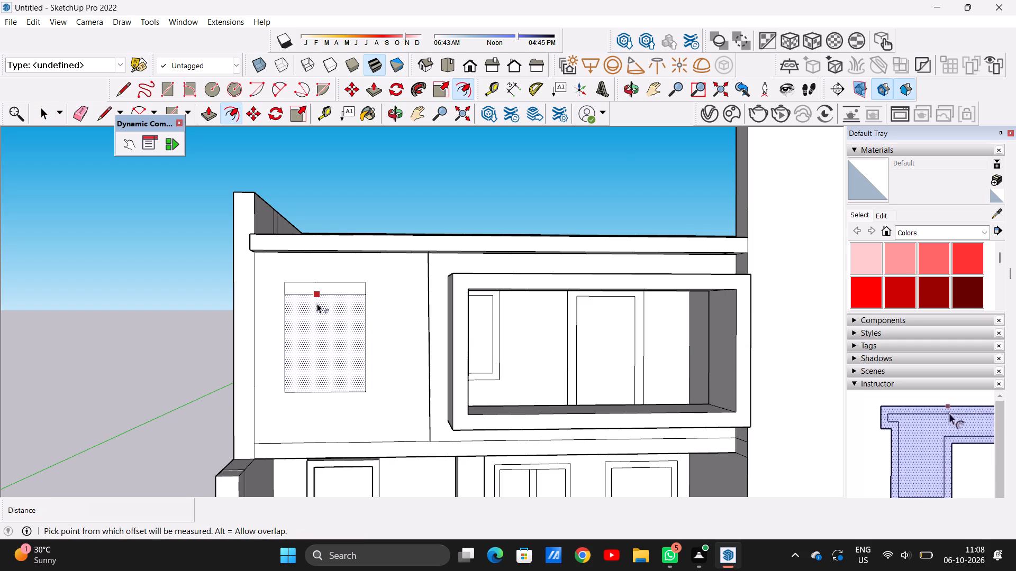
{"action": "left_click", "coordinate": [317, 303]}
{"action": "left_click", "coordinate": [317, 302]}
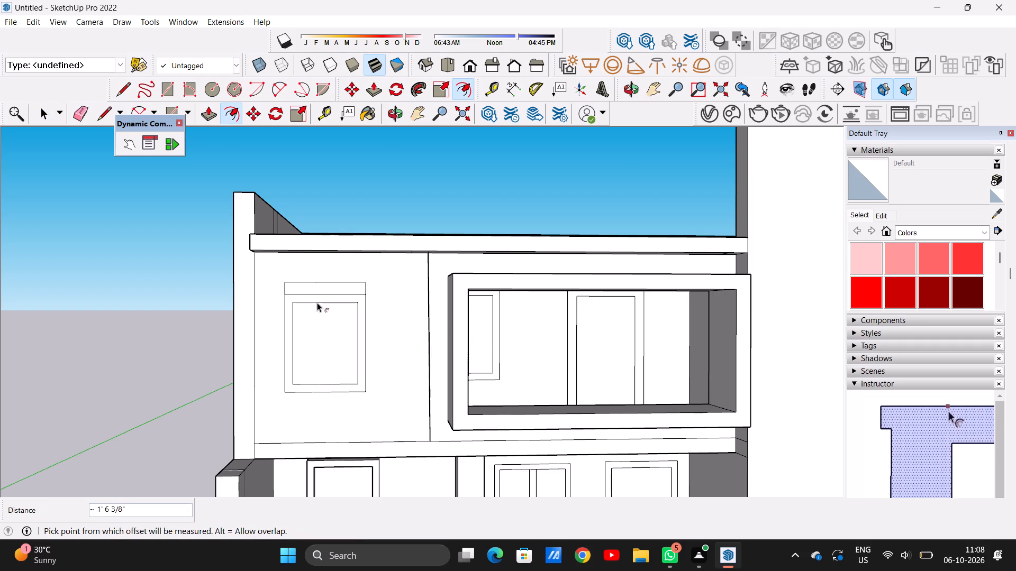
{"action": "key", "text": "space"}
Draw two closely spaced vertical lines about 15' 11" long inside the window's inner outline to form a central mullion.
{"action": "type", "text": "L"}
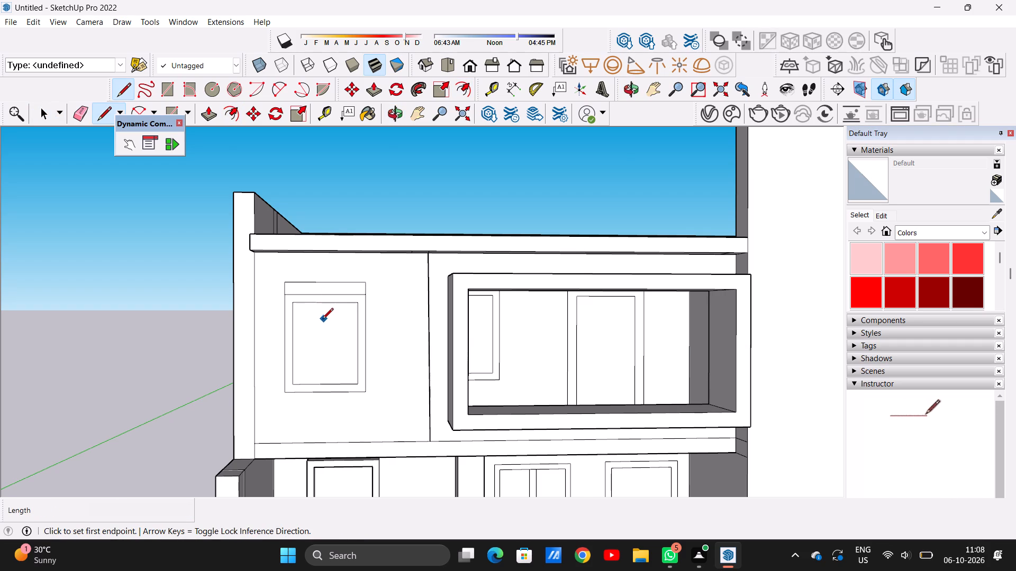
{"action": "scroll", "coordinate": [322, 320], "scroll_direction": "up", "scroll_amount": 6}
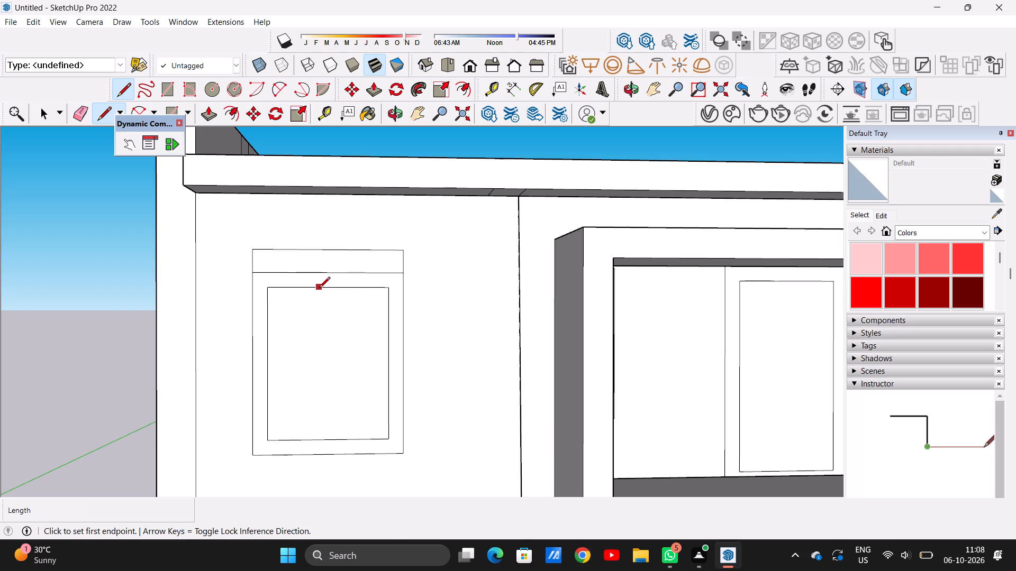
{"action": "left_click", "coordinate": [319, 289]}
{"action": "left_click", "coordinate": [317, 440]}
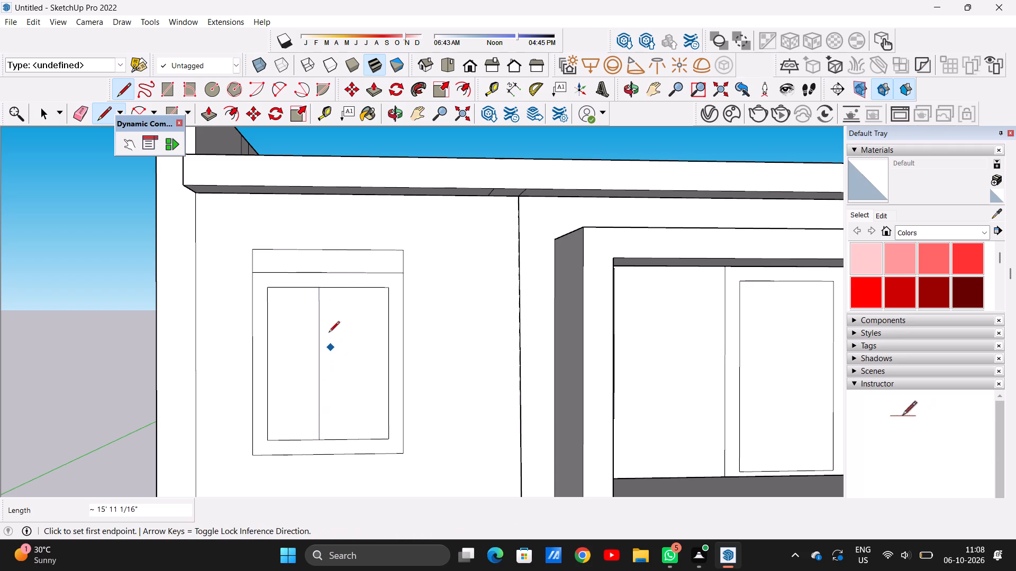
{"action": "left_click", "coordinate": [333, 290]}
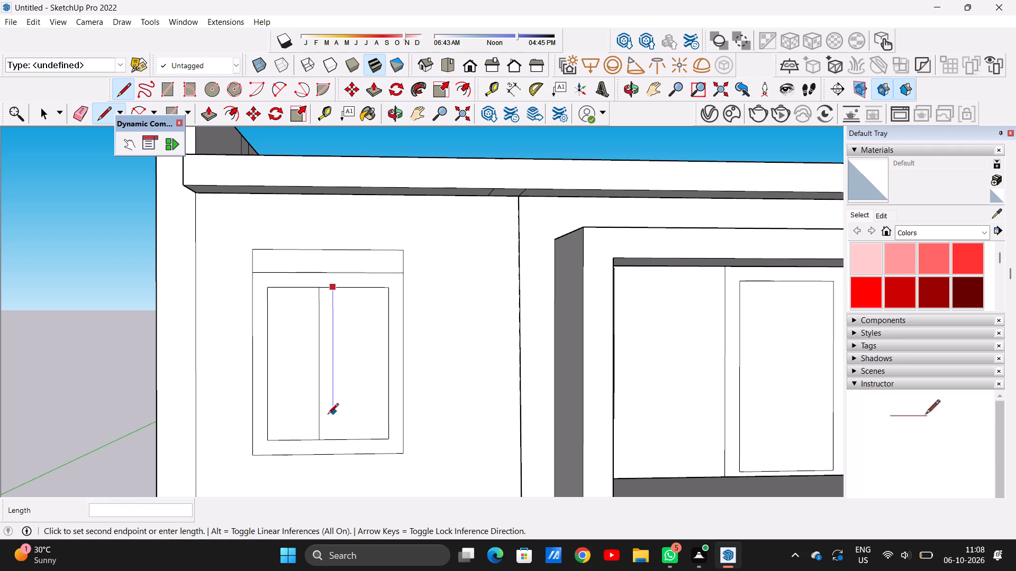
{"action": "left_click", "coordinate": [334, 441]}
{"action": "key", "text": "space"}
{"action": "scroll", "coordinate": [350, 375], "scroll_direction": "down", "scroll_amount": 7}
{"action": "scroll", "coordinate": [369, 311], "scroll_direction": "down", "scroll_amount": 3}
{"action": "middle_click_drag", "start_coordinate": [319, 323], "coordinate": [386, 368]}
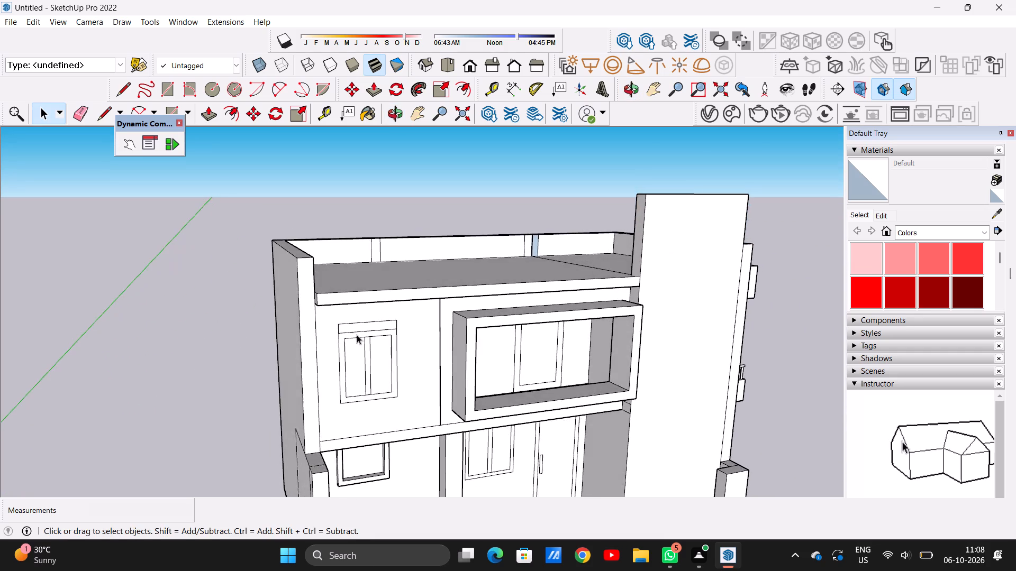
Push/Pull the strip above the new upper-floor window outward by about 4' 6 1/2" to form a projecting ledge.
{"action": "scroll", "coordinate": [352, 326], "scroll_direction": "up", "scroll_amount": 8}
{"action": "key", "text": "p"}
{"action": "scroll", "coordinate": [350, 328], "scroll_direction": "up", "scroll_amount": 4}
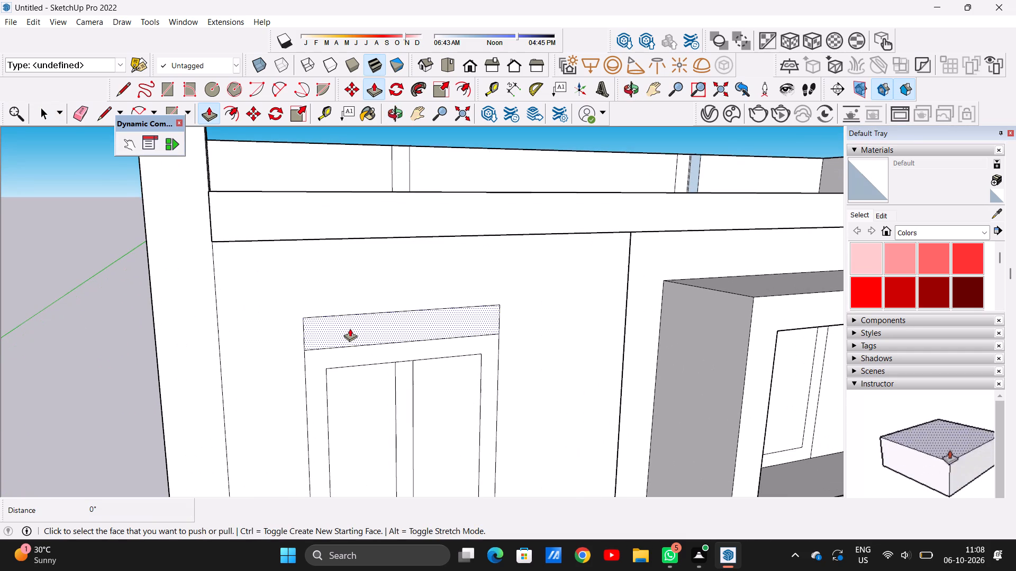
{"action": "left_click", "coordinate": [350, 328]}
{"action": "left_click", "coordinate": [368, 338]}
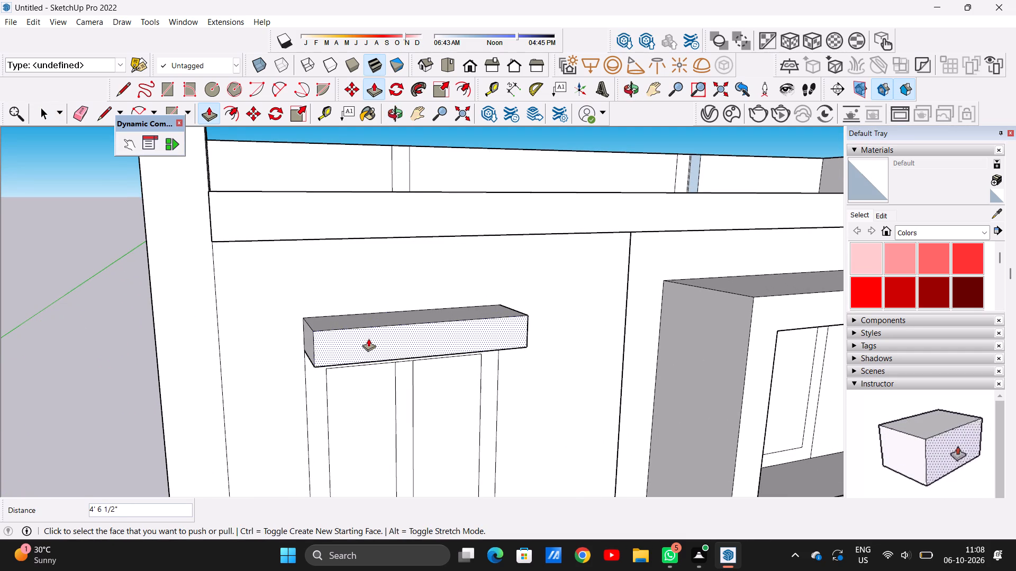
Extend the ledge's end nearest the house's outer corner sideways by about 1' 4 1/16".
{"action": "scroll", "coordinate": [306, 333], "scroll_direction": "up", "scroll_amount": 1}
{"action": "middle_click_drag", "start_coordinate": [306, 333], "coordinate": [330, 340]}
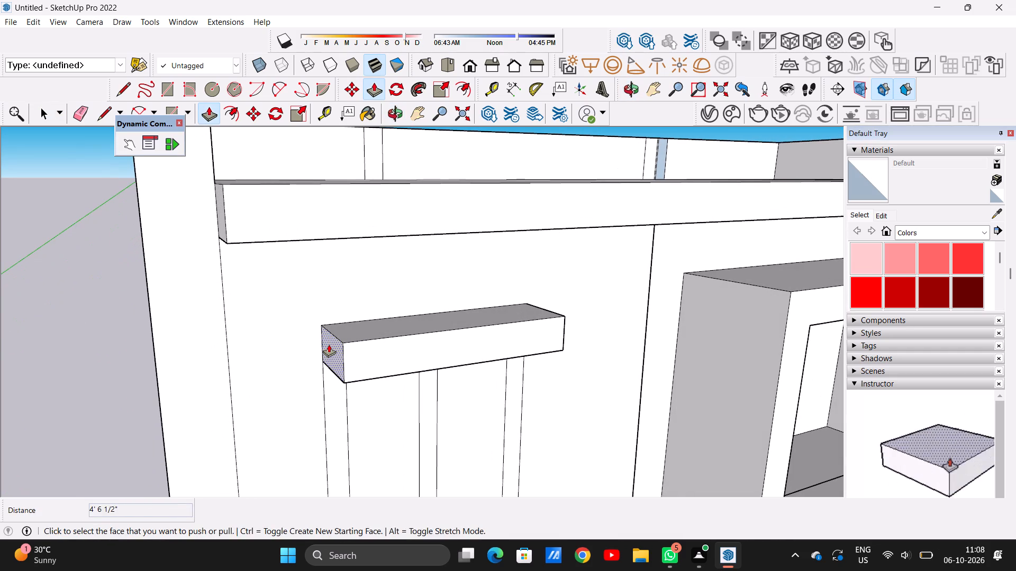
{"action": "left_click", "coordinate": [329, 344]}
{"action": "left_click", "coordinate": [307, 349]}
{"action": "scroll", "coordinate": [357, 334], "scroll_direction": "down", "scroll_amount": 4}
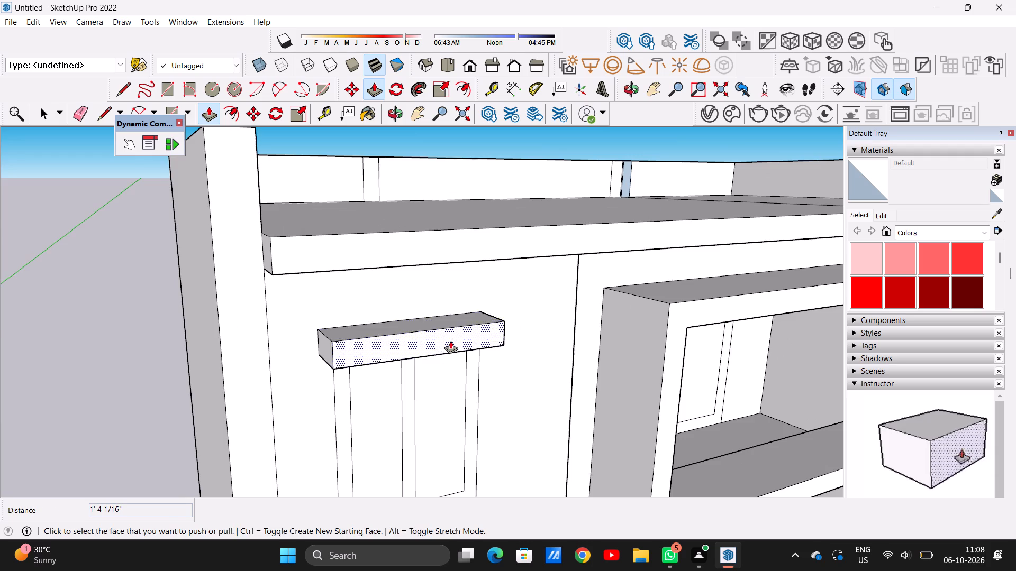
Extend the ledge's opposite end sideways past the window, towards the large projecting frame.
{"action": "middle_click_drag", "start_coordinate": [450, 340], "coordinate": [239, 316]}
{"action": "scroll", "coordinate": [336, 303], "scroll_direction": "up", "scroll_amount": 6}
{"action": "left_click", "coordinate": [334, 307]}
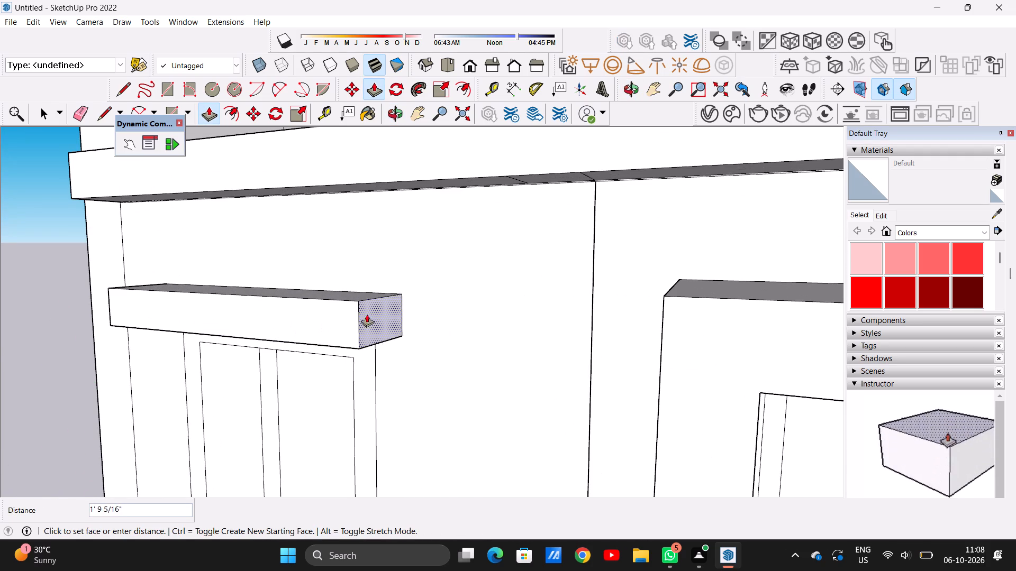
{"action": "left_click", "coordinate": [380, 319]}
{"action": "key", "text": "space"}
{"action": "scroll", "coordinate": [458, 342], "scroll_direction": "down", "scroll_amount": 12}
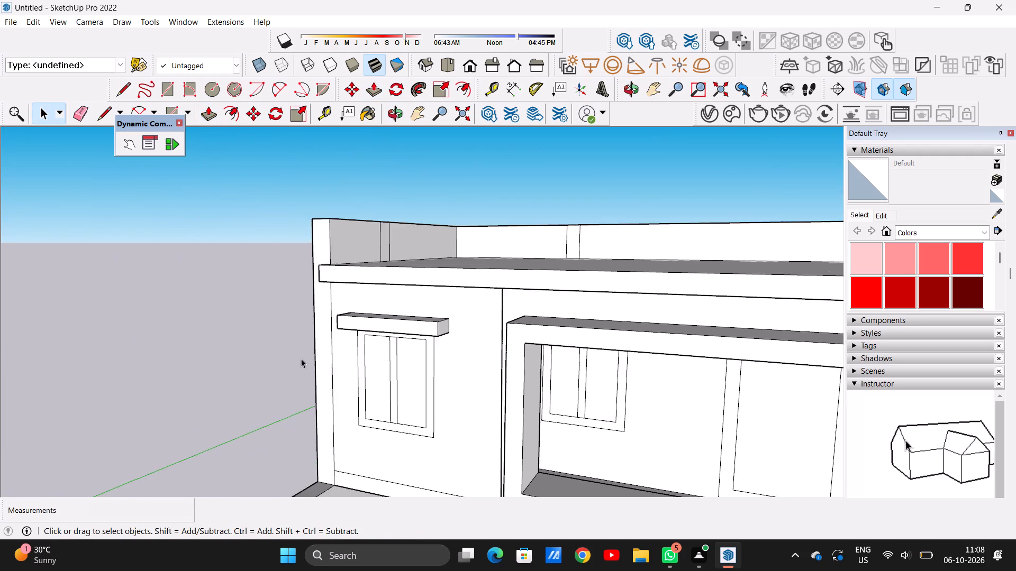
Push/Pull the new window's outer frame and its central mullion outward by about 4' 6 1/2" each.
{"action": "middle_click_drag", "start_coordinate": [301, 358], "coordinate": [442, 336]}
{"action": "scroll", "coordinate": [428, 348], "scroll_direction": "up", "scroll_amount": 9}
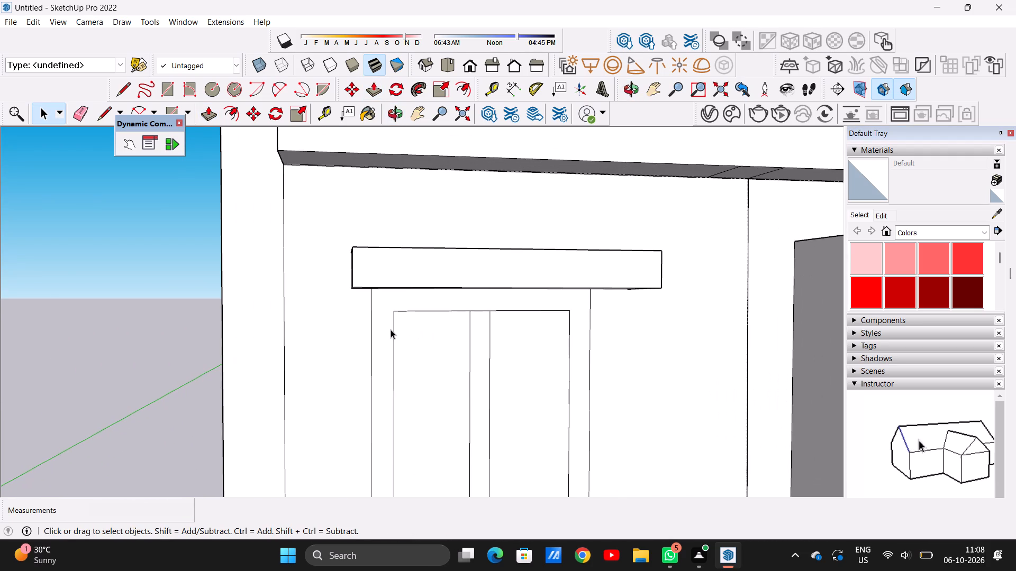
{"action": "key", "text": "p"}
{"action": "left_click", "coordinate": [387, 333]}
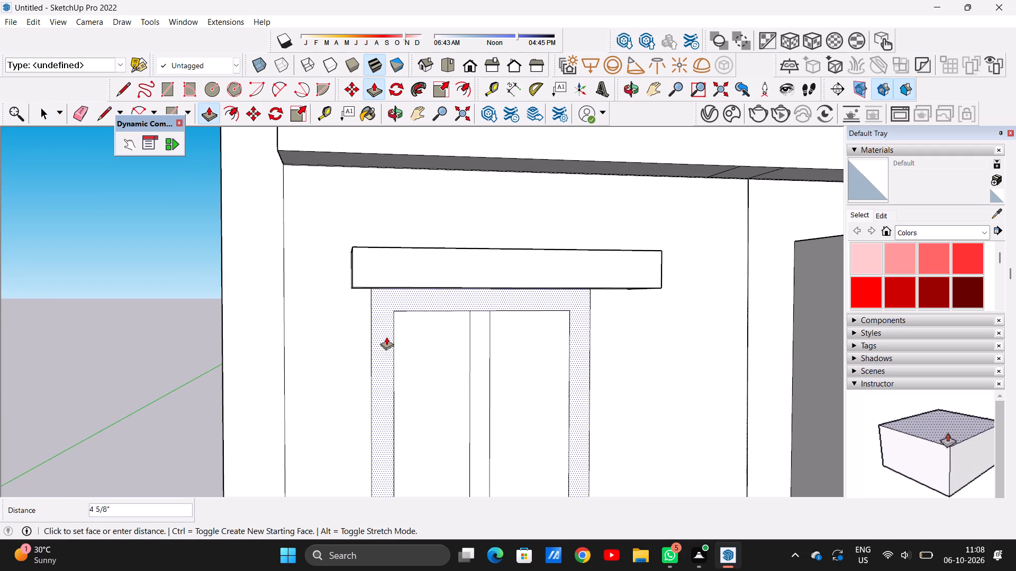
{"action": "left_click", "coordinate": [386, 348]}
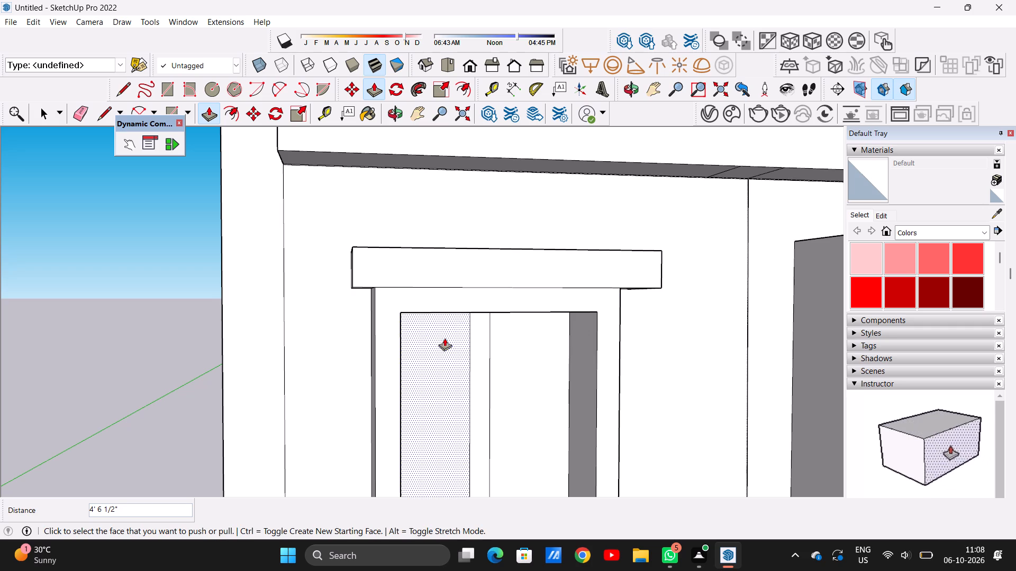
{"action": "left_click", "coordinate": [482, 333]}
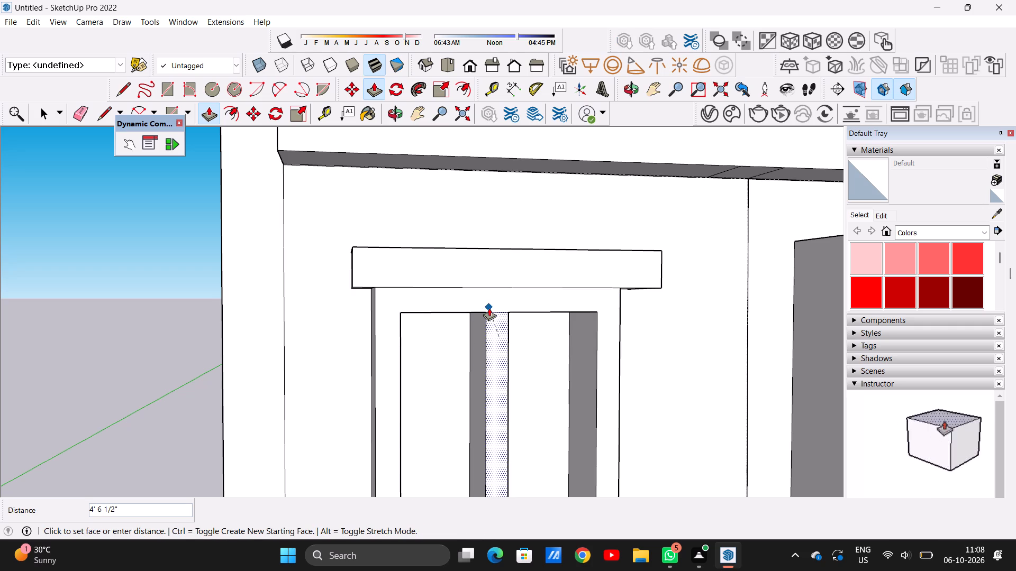
{"action": "left_click", "coordinate": [489, 308]}
{"action": "key", "text": "space"}
Push the ledge's end nearest the large projecting frame back inward by about 1' 3/16".
{"action": "scroll", "coordinate": [454, 346], "scroll_direction": "down", "scroll_amount": 18}
{"action": "middle_click_drag", "start_coordinate": [487, 345], "coordinate": [443, 352]}
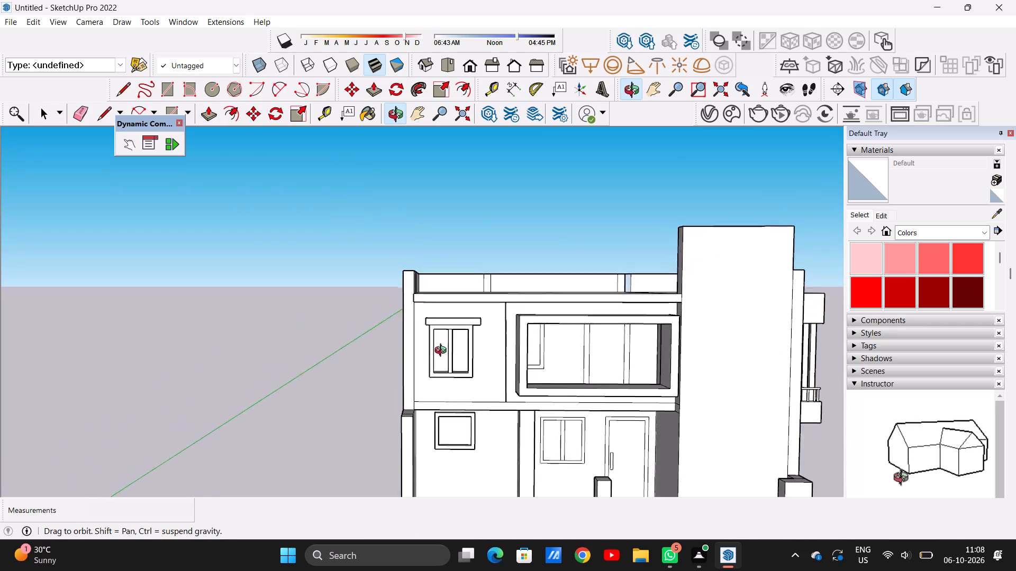
{"action": "middle_click_drag", "start_coordinate": [443, 352], "coordinate": [448, 363]}
{"action": "scroll", "coordinate": [410, 331], "scroll_direction": "down", "scroll_amount": 5}
{"action": "scroll", "coordinate": [467, 330], "scroll_direction": "up", "scroll_amount": 5}
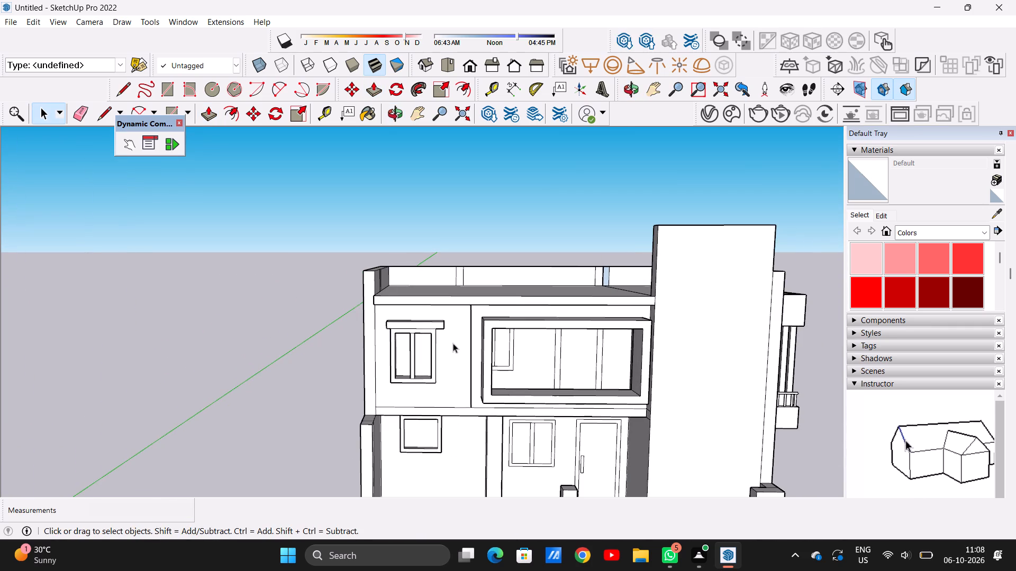
{"action": "scroll", "coordinate": [442, 342], "scroll_direction": "up", "scroll_amount": 4}
{"action": "middle_click_drag", "start_coordinate": [444, 340], "coordinate": [355, 335]}
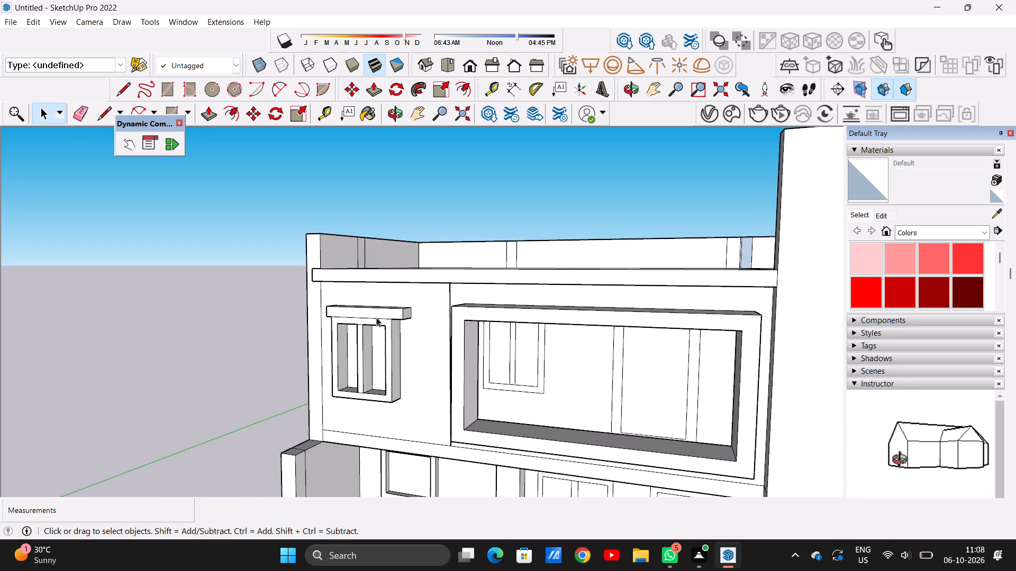
{"action": "scroll", "coordinate": [405, 298], "scroll_direction": "up", "scroll_amount": 5}
{"action": "middle_click_drag", "start_coordinate": [409, 329], "coordinate": [373, 342]}
{"action": "scroll", "coordinate": [396, 336], "scroll_direction": "up", "scroll_amount": 1}
{"action": "key", "text": "p"}
{"action": "scroll", "coordinate": [379, 312], "scroll_direction": "up", "scroll_amount": 4}
{"action": "left_click", "coordinate": [384, 335]}
{"action": "left_click", "coordinate": [374, 326]}
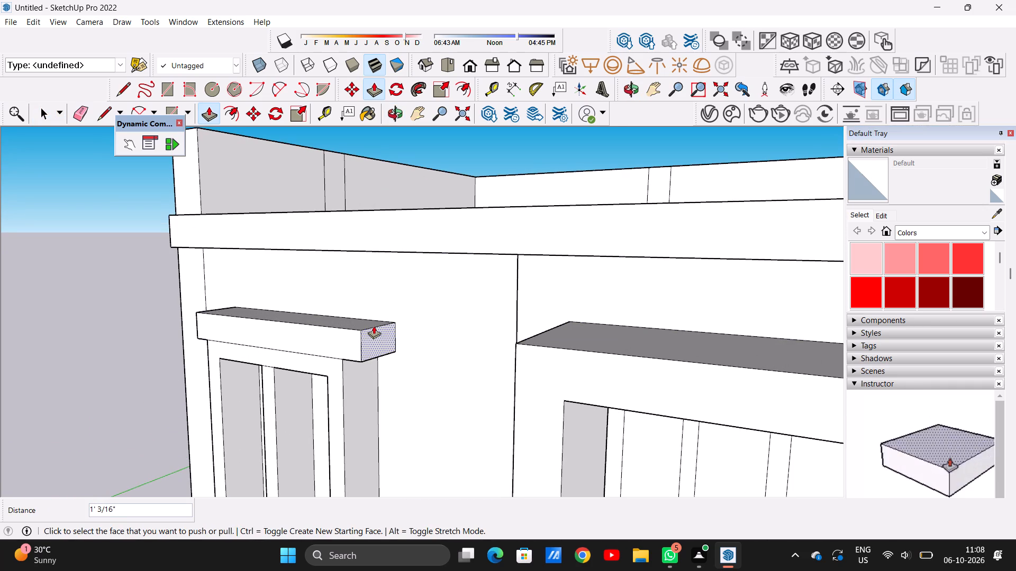
{"action": "key", "text": "space"}
Examine the house's front facade and its roof from the front and from above.
{"action": "scroll", "coordinate": [383, 349], "scroll_direction": "down", "scroll_amount": 20}
{"action": "scroll", "coordinate": [383, 349], "scroll_direction": "down", "scroll_amount": 5}
{"action": "middle_click_drag", "start_coordinate": [370, 373], "coordinate": [453, 362]}
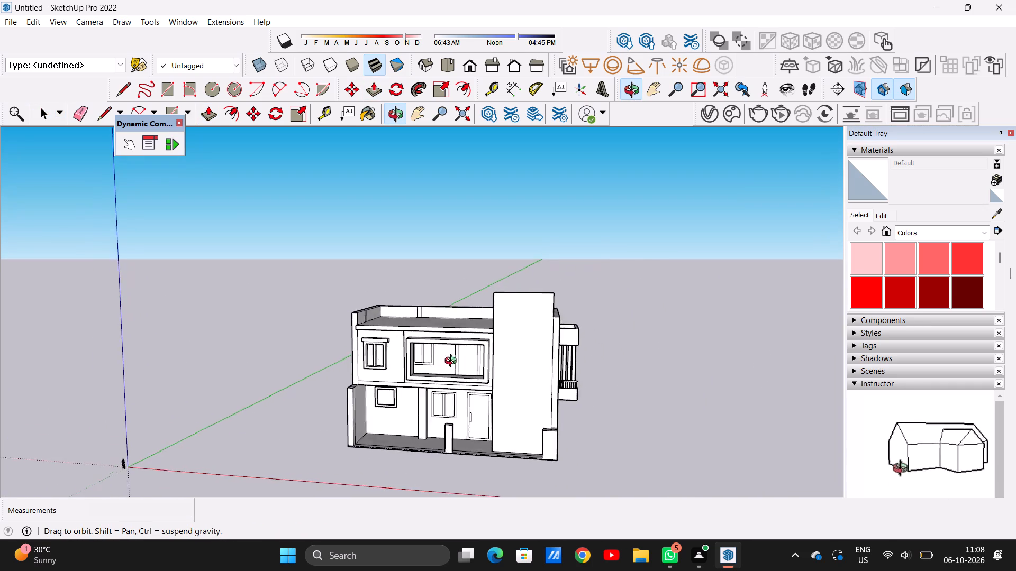
{"action": "middle_click_drag", "start_coordinate": [453, 362], "coordinate": [486, 340]}
{"action": "scroll", "coordinate": [444, 340], "scroll_direction": "up", "scroll_amount": 4}
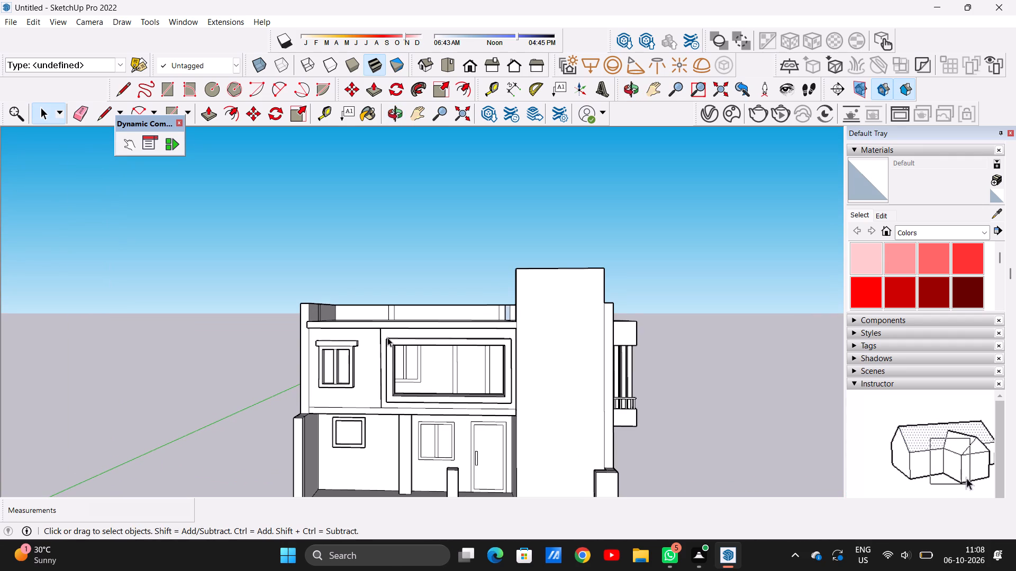
{"action": "scroll", "coordinate": [365, 342], "scroll_direction": "down", "scroll_amount": 3}
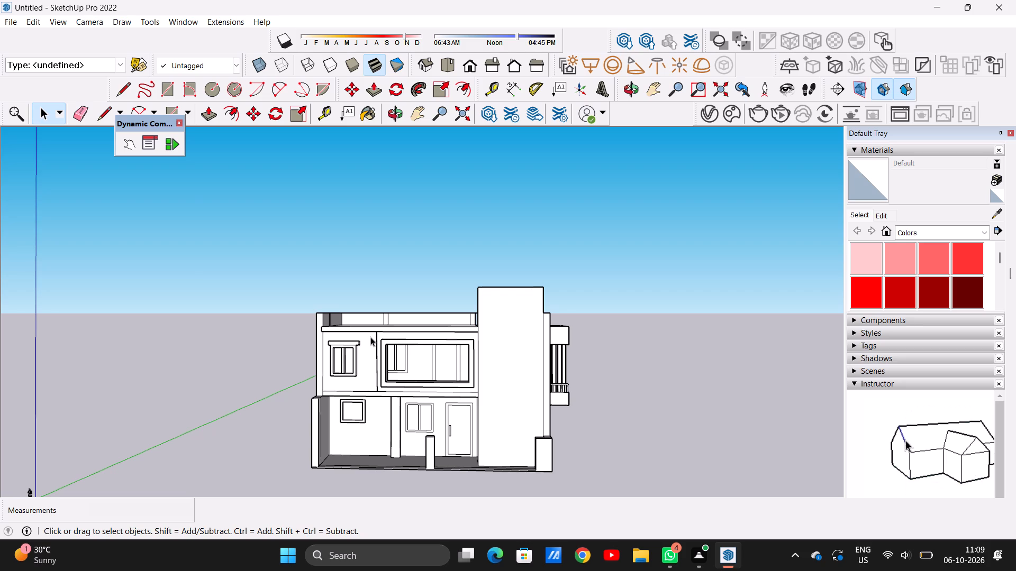
{"action": "scroll", "coordinate": [358, 281], "scroll_direction": "down", "scroll_amount": 11}
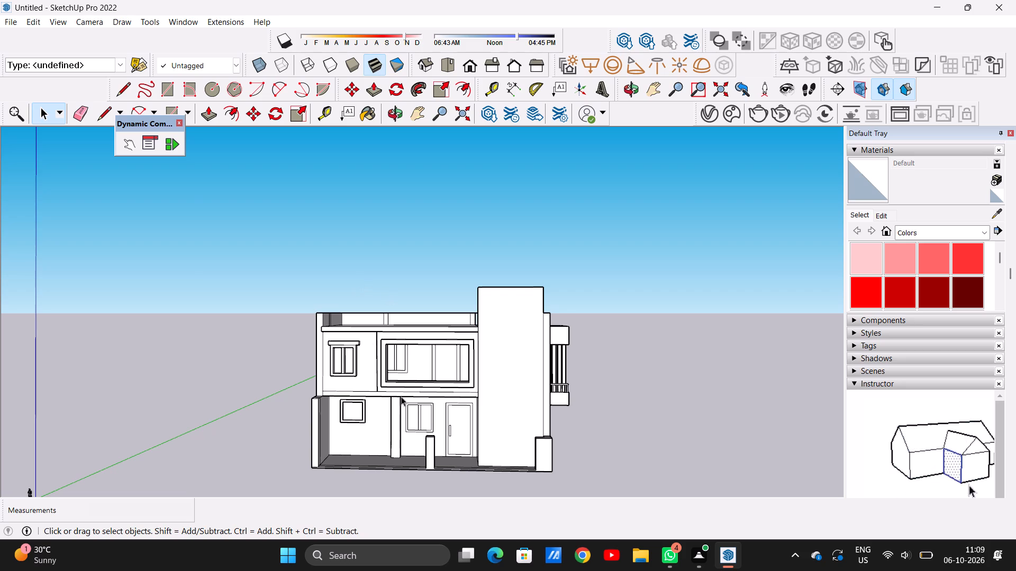
{"action": "scroll", "coordinate": [401, 397], "scroll_direction": "down", "scroll_amount": 20}
{"action": "scroll", "coordinate": [401, 397], "scroll_direction": "down", "scroll_amount": 2}
{"action": "scroll", "coordinate": [436, 375], "scroll_direction": "up", "scroll_amount": 14}
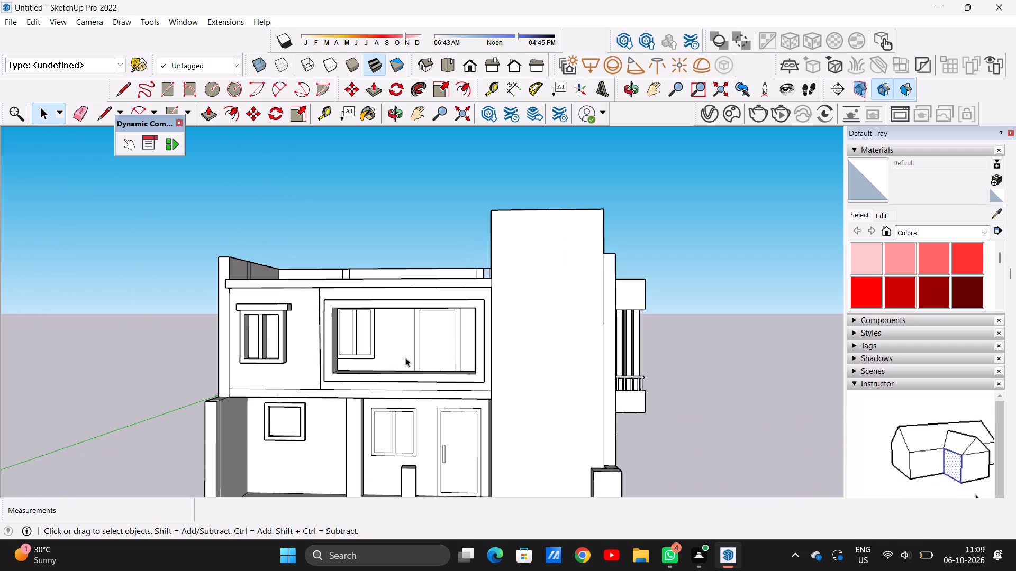
{"action": "scroll", "coordinate": [427, 354], "scroll_direction": "down", "scroll_amount": 3}
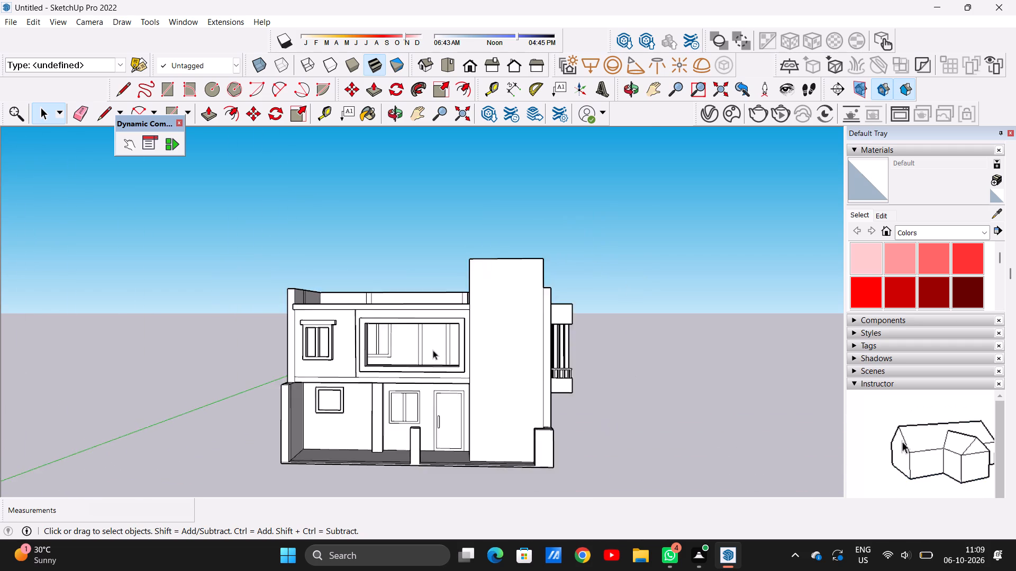
{"action": "scroll", "coordinate": [433, 350], "scroll_direction": "down", "scroll_amount": 5}
{"action": "scroll", "coordinate": [379, 343], "scroll_direction": "up", "scroll_amount": 5}
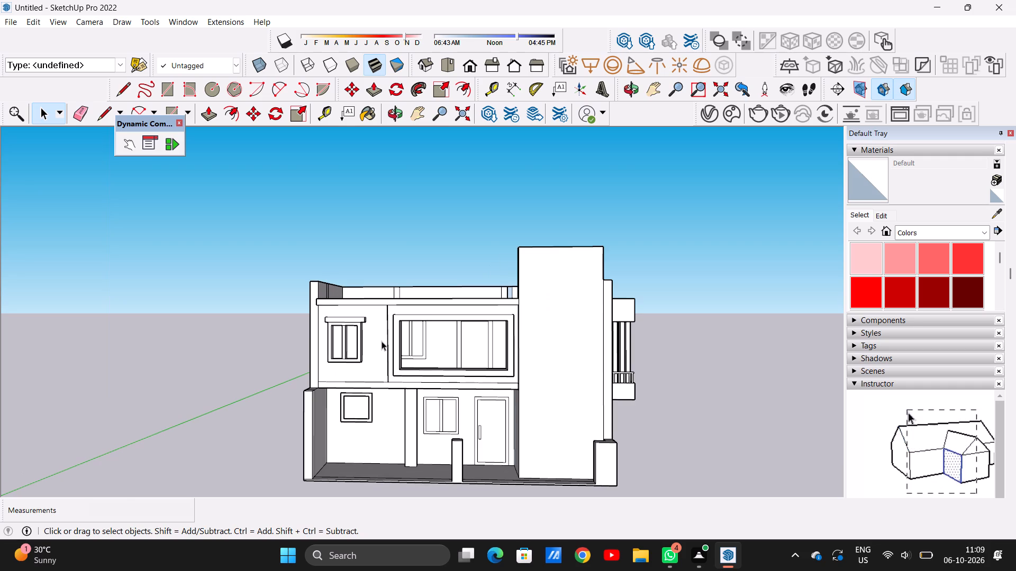
{"action": "middle_click_drag", "start_coordinate": [455, 303], "coordinate": [454, 347]}
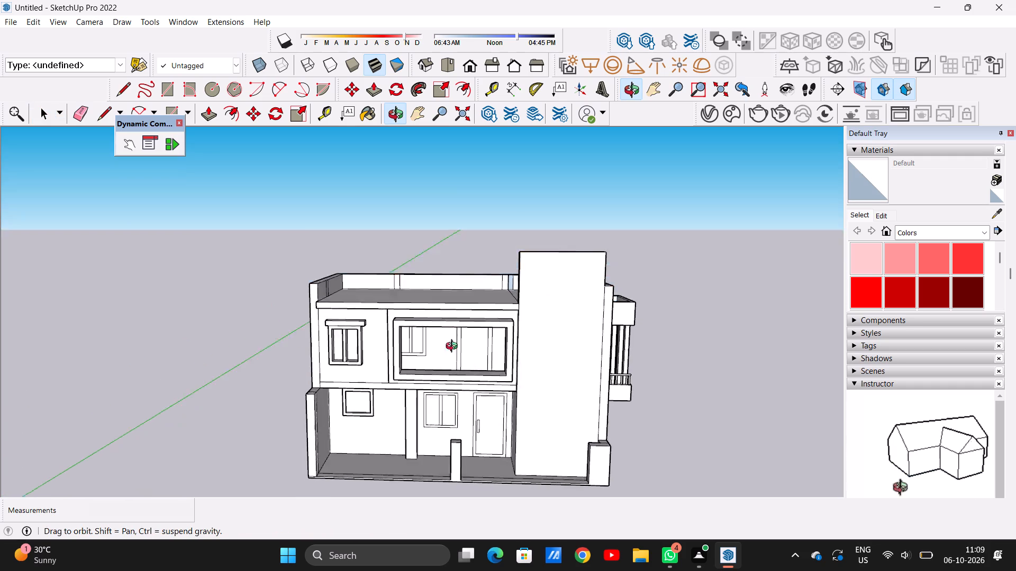
{"action": "middle_click_drag", "start_coordinate": [454, 347], "coordinate": [462, 425]}
{"action": "scroll", "coordinate": [485, 325], "scroll_direction": "up", "scroll_amount": 7}
{"action": "middle_click_drag", "start_coordinate": [519, 299], "coordinate": [522, 354]}
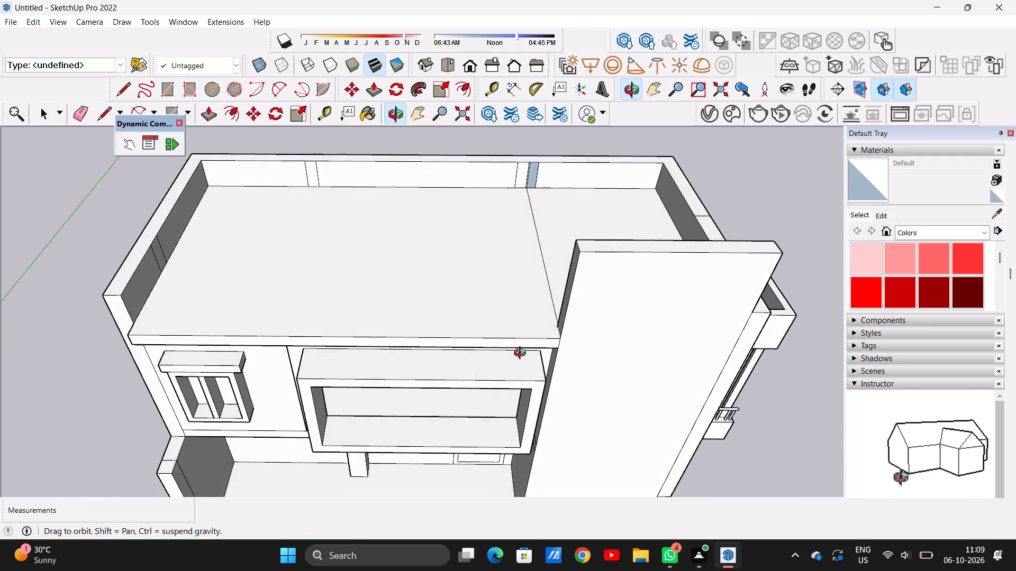
{"action": "middle_click_drag", "start_coordinate": [522, 354], "coordinate": [521, 363]}
{"action": "scroll", "coordinate": [503, 327], "scroll_direction": "down", "scroll_amount": 7}
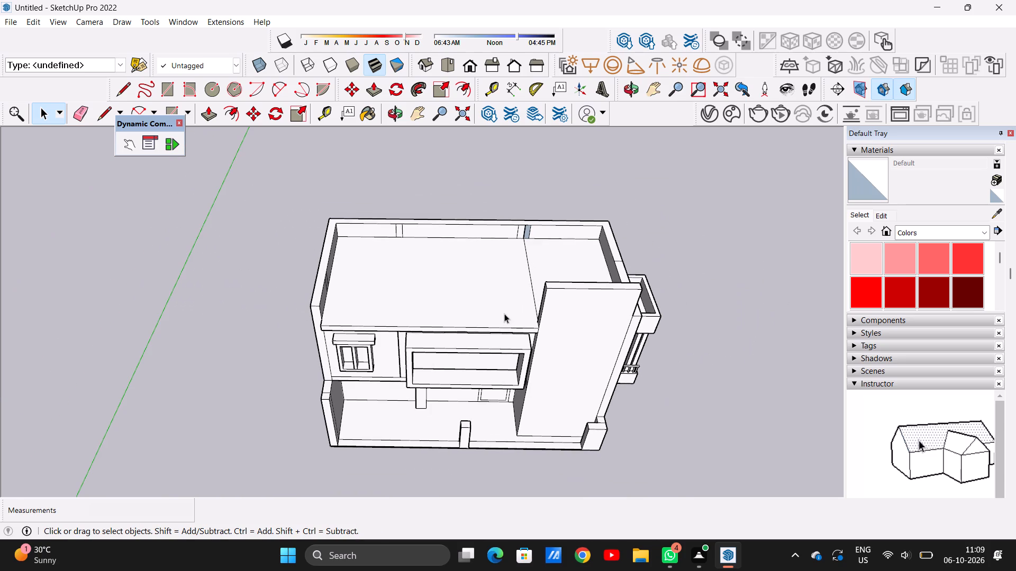
{"action": "middle_click_drag", "start_coordinate": [476, 326], "coordinate": [476, 367]}
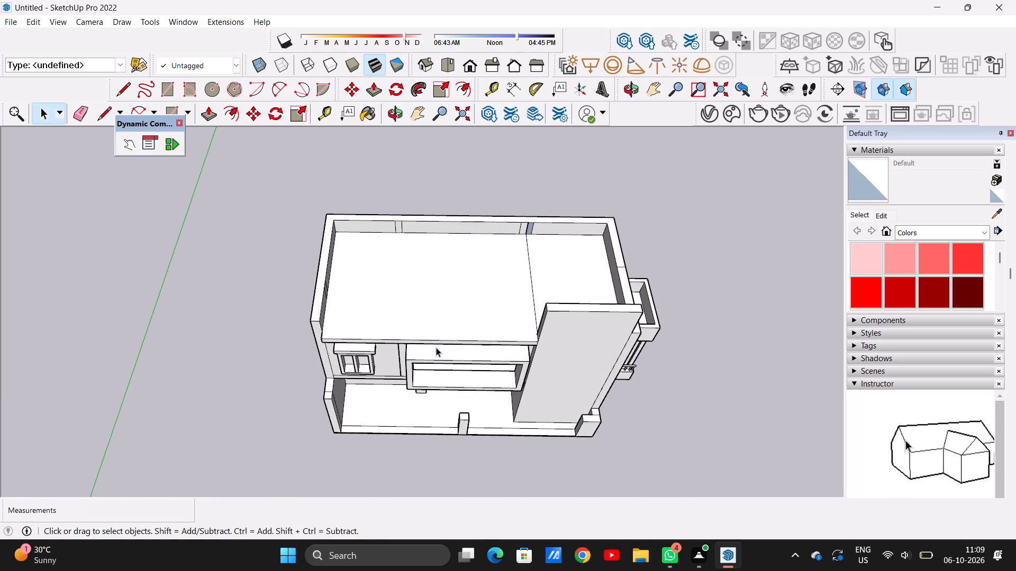
{"action": "scroll", "coordinate": [433, 343], "scroll_direction": "down", "scroll_amount": 2}
{"action": "middle_click_drag", "start_coordinate": [388, 381], "coordinate": [431, 263]}
{"action": "middle_click_drag", "start_coordinate": [431, 263], "coordinate": [355, 373]}
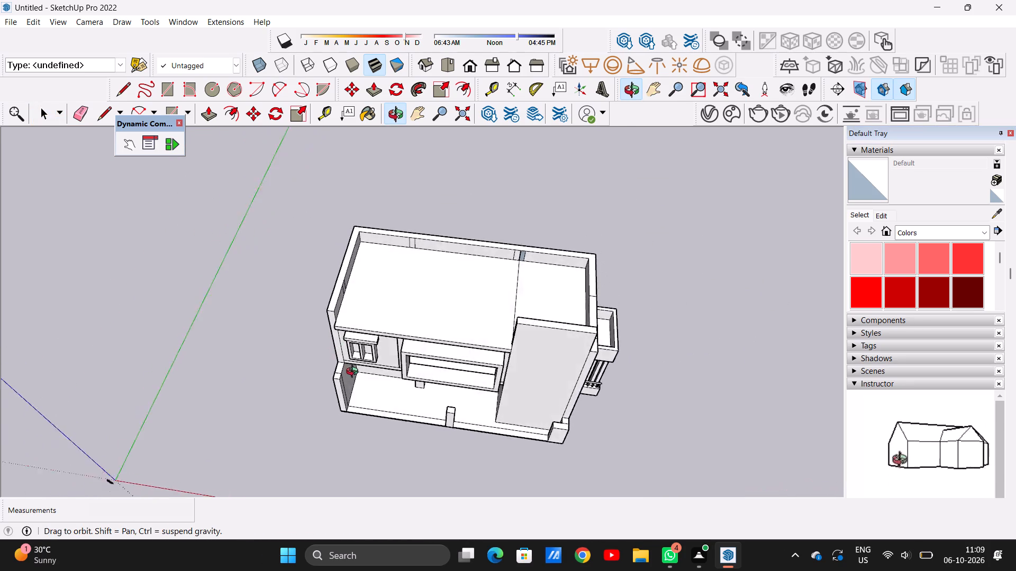
Draw a line about 95' 10 9/16" long across the roof along its front edge, from the tall block to the side parapet's inner corner.
{"action": "middle_click_drag", "start_coordinate": [355, 373], "coordinate": [380, 402]}
{"action": "scroll", "coordinate": [475, 345], "scroll_direction": "up", "scroll_amount": 10}
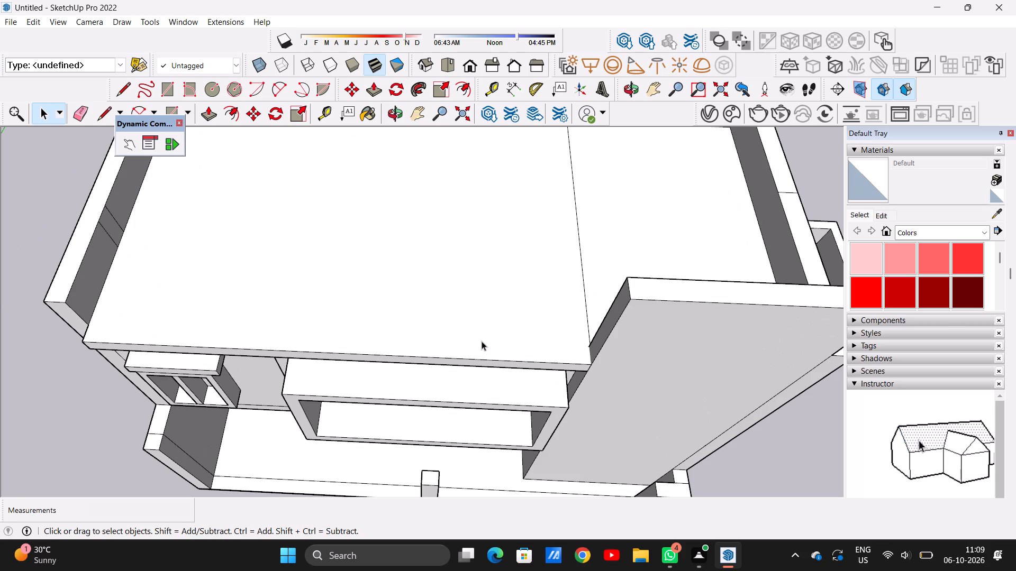
{"action": "key", "text": "l"}
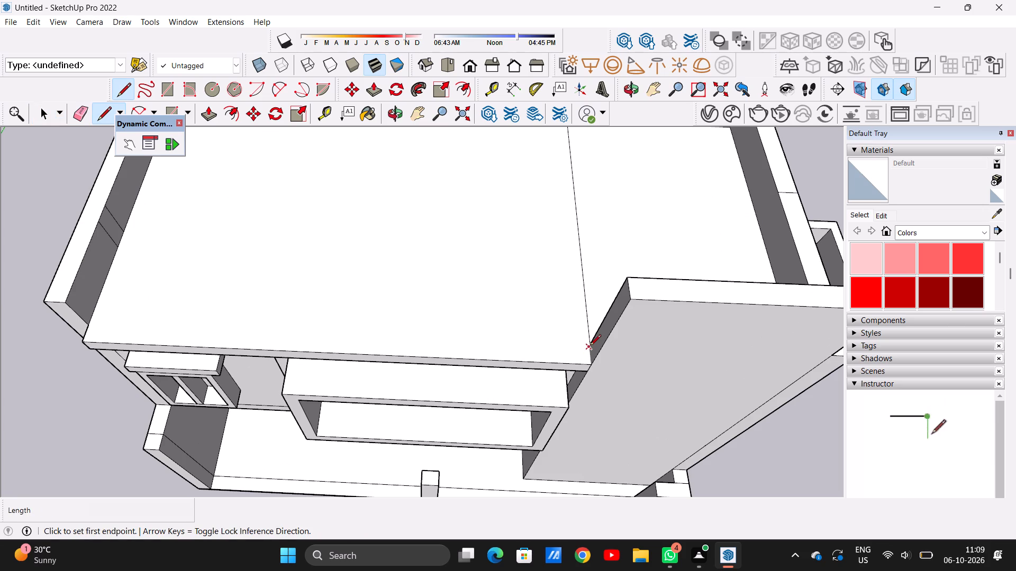
{"action": "scroll", "coordinate": [587, 347], "scroll_direction": "up", "scroll_amount": 10}
{"action": "left_click", "coordinate": [591, 346]}
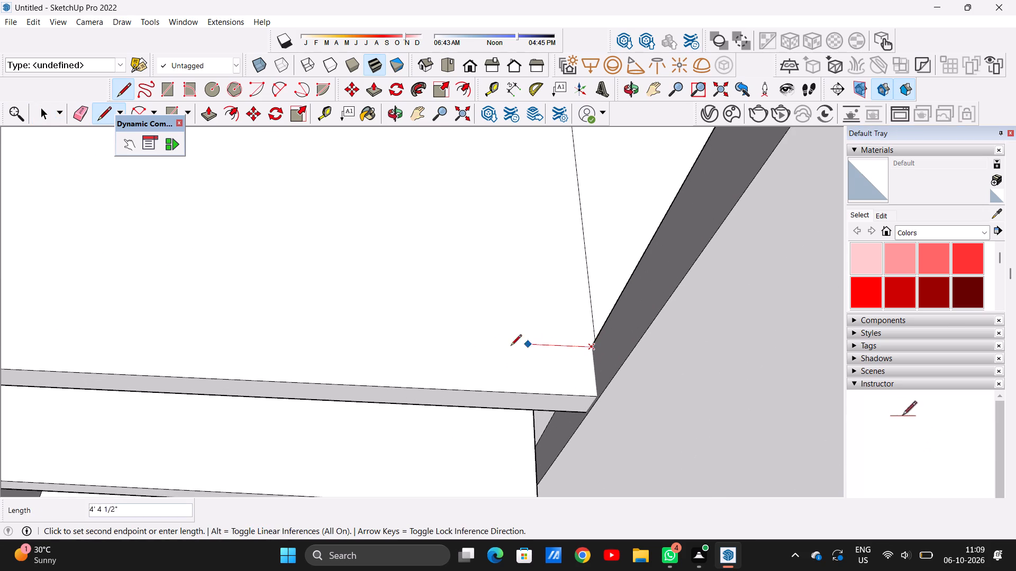
{"action": "scroll", "coordinate": [457, 342], "scroll_direction": "down", "scroll_amount": 15}
{"action": "scroll", "coordinate": [308, 327], "scroll_direction": "down", "scroll_amount": 10}
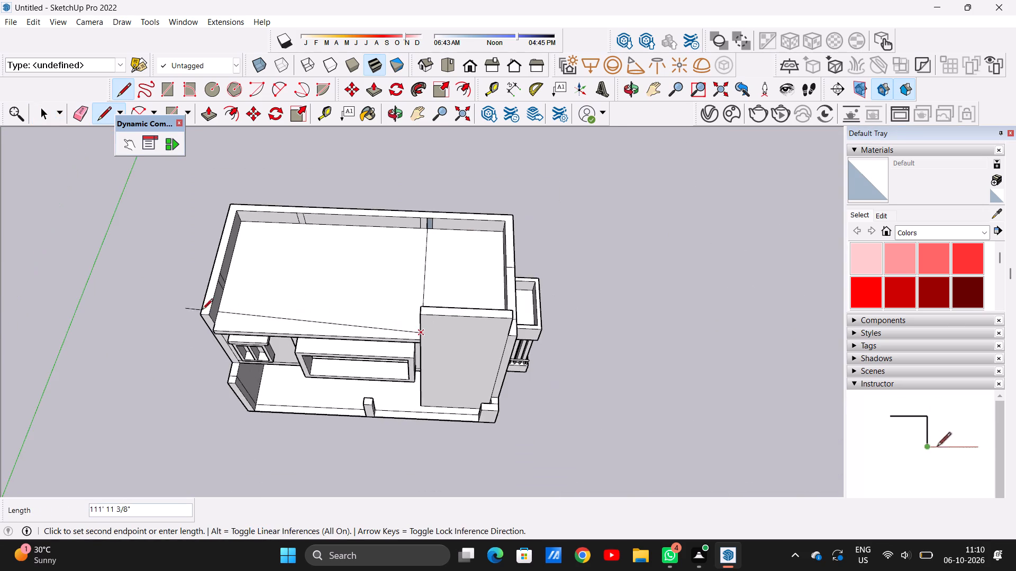
{"action": "scroll", "coordinate": [238, 310], "scroll_direction": "up", "scroll_amount": 12}
{"action": "left_click", "coordinate": [175, 347]}
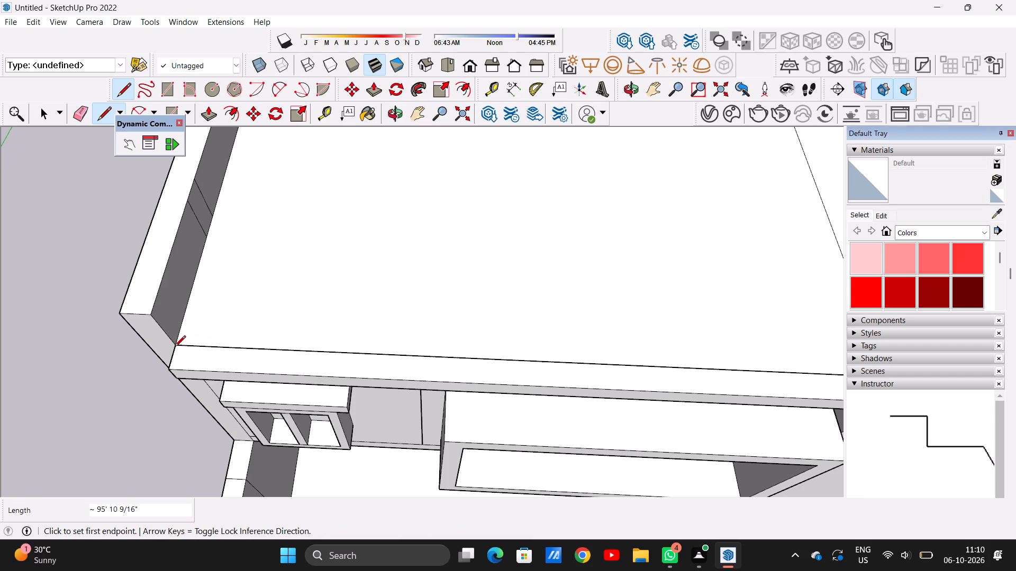
{"action": "key", "text": "space"}
Inspect the new roof line where it meets the tall block and review the roof's front edge from the facade side.
{"action": "scroll", "coordinate": [552, 346], "scroll_direction": "down", "scroll_amount": 6}
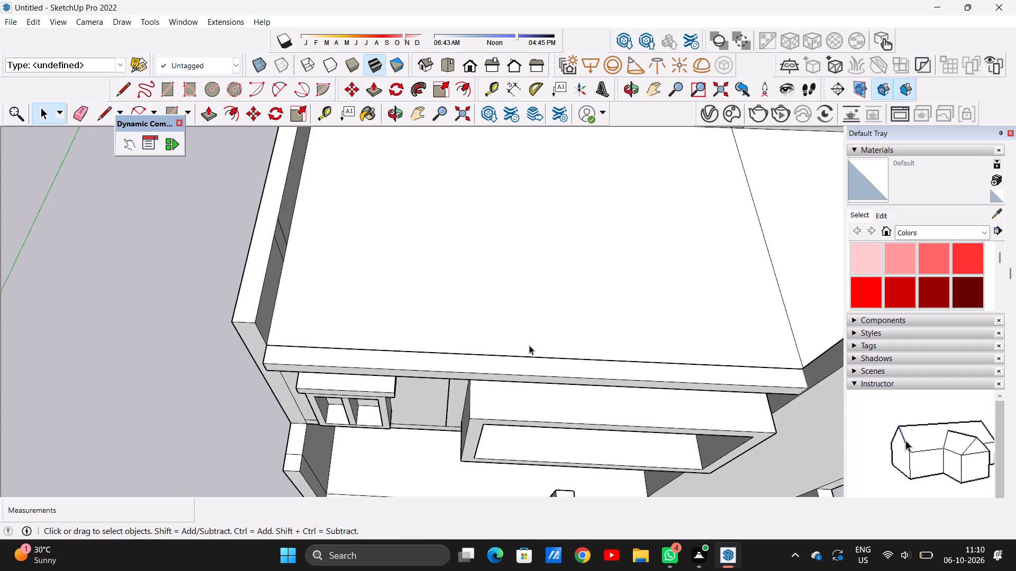
{"action": "scroll", "coordinate": [529, 345], "scroll_direction": "down", "scroll_amount": 3}
{"action": "scroll", "coordinate": [710, 353], "scroll_direction": "up", "scroll_amount": 2}
{"action": "scroll", "coordinate": [710, 355], "scroll_direction": "down", "scroll_amount": 1}
{"action": "scroll", "coordinate": [708, 356], "scroll_direction": "up", "scroll_amount": 20}
{"action": "scroll", "coordinate": [708, 356], "scroll_direction": "up", "scroll_amount": 7}
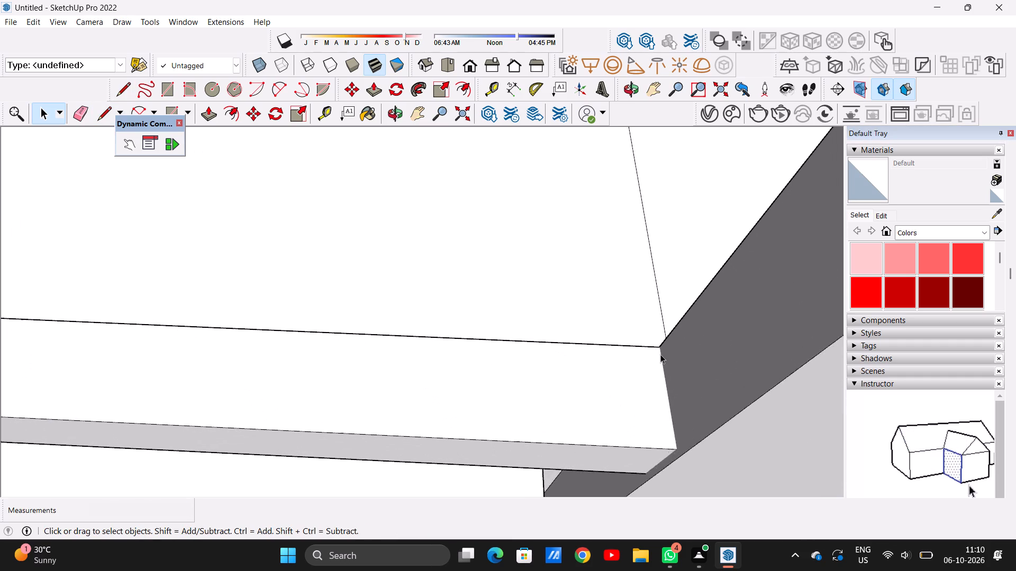
{"action": "scroll", "coordinate": [660, 354], "scroll_direction": "up", "scroll_amount": 9}
{"action": "scroll", "coordinate": [658, 343], "scroll_direction": "down", "scroll_amount": 20}
{"action": "scroll", "coordinate": [658, 343], "scroll_direction": "down", "scroll_amount": 20}
{"action": "scroll", "coordinate": [658, 343], "scroll_direction": "down", "scroll_amount": 4}
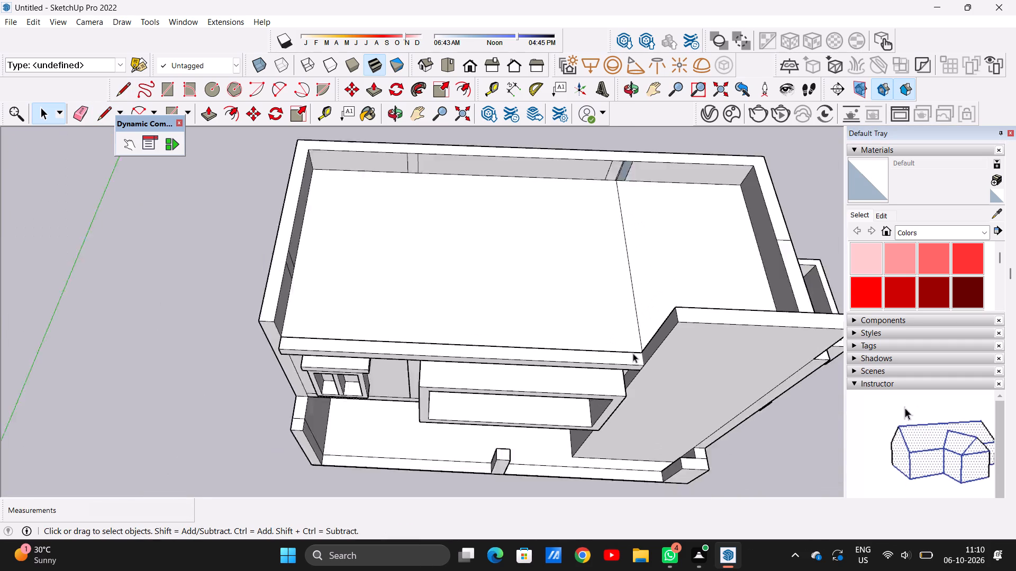
{"action": "scroll", "coordinate": [633, 353], "scroll_direction": "down", "scroll_amount": 5}
{"action": "middle_click_drag", "start_coordinate": [607, 374], "coordinate": [602, 262]}
{"action": "middle_click_drag", "start_coordinate": [475, 284], "coordinate": [424, 247]}
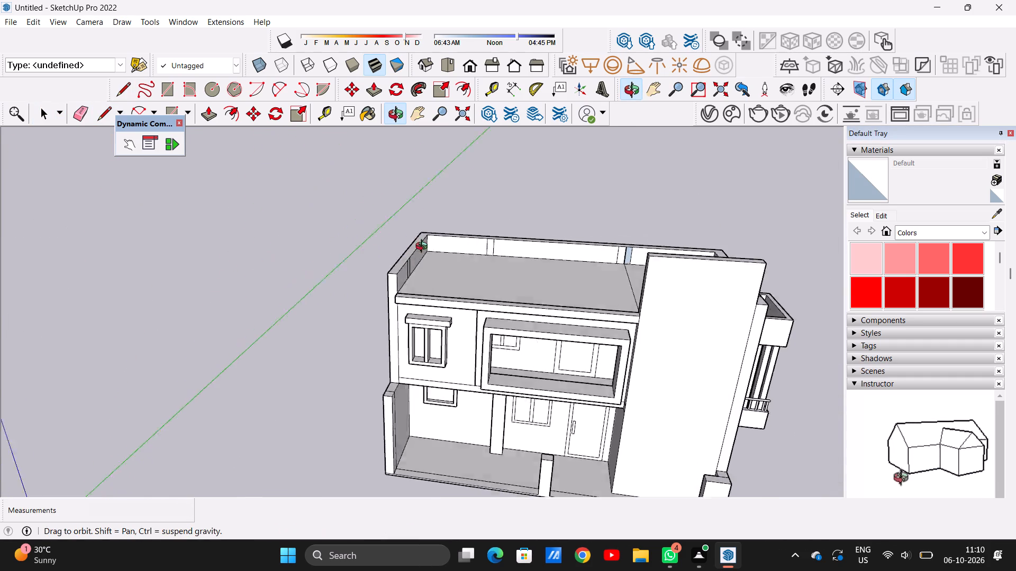
Extend the roof's front edge slab sideways across the end of the side parapet, to the parapet's outer face.
{"action": "middle_click_drag", "start_coordinate": [424, 247], "coordinate": [360, 347]}
{"action": "scroll", "coordinate": [385, 317], "scroll_direction": "up", "scroll_amount": 6}
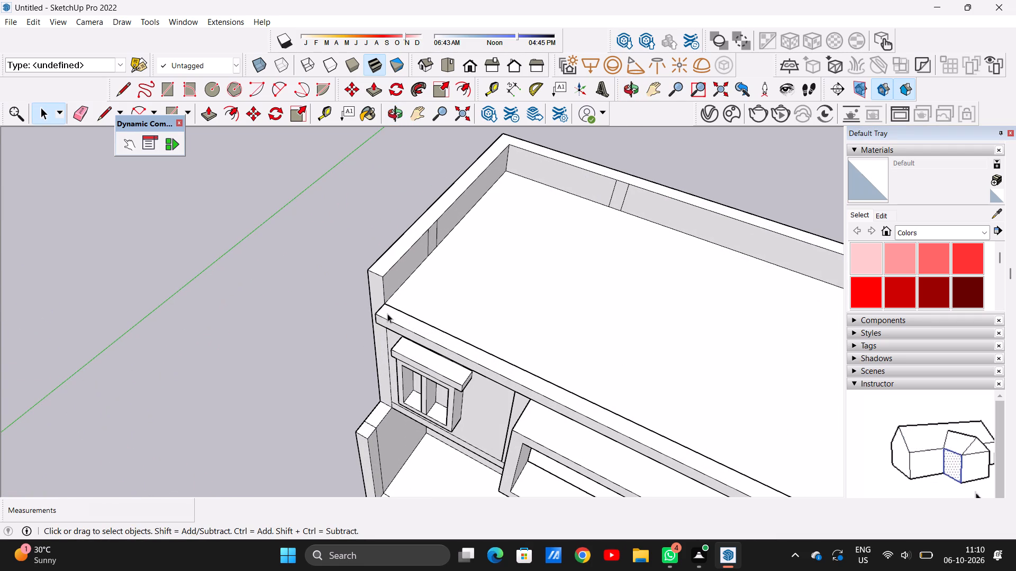
{"action": "scroll", "coordinate": [452, 321], "scroll_direction": "down", "scroll_amount": 6}
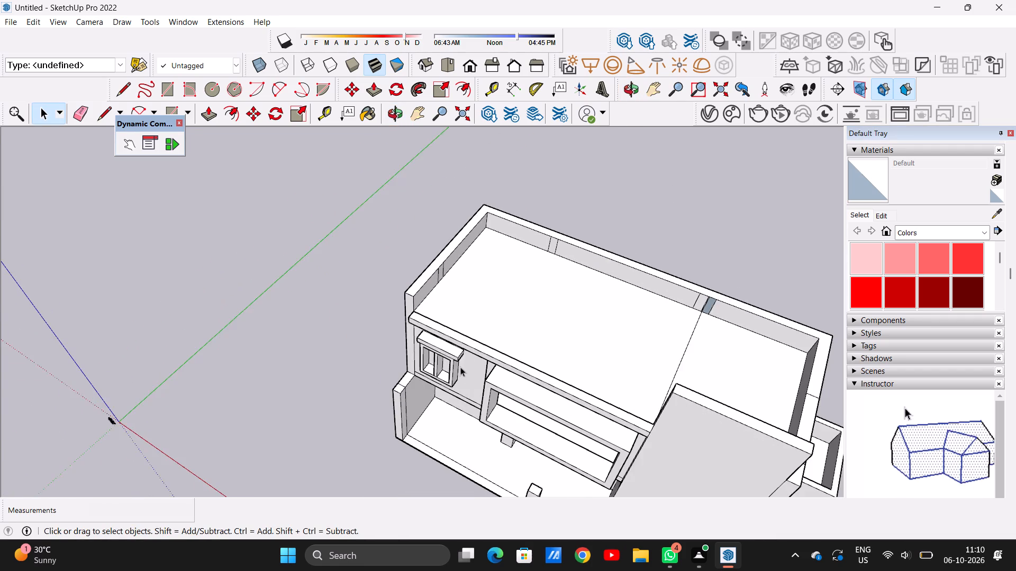
{"action": "middle_click_drag", "start_coordinate": [467, 384], "coordinate": [542, 306]}
{"action": "middle_click_drag", "start_coordinate": [477, 309], "coordinate": [463, 304]}
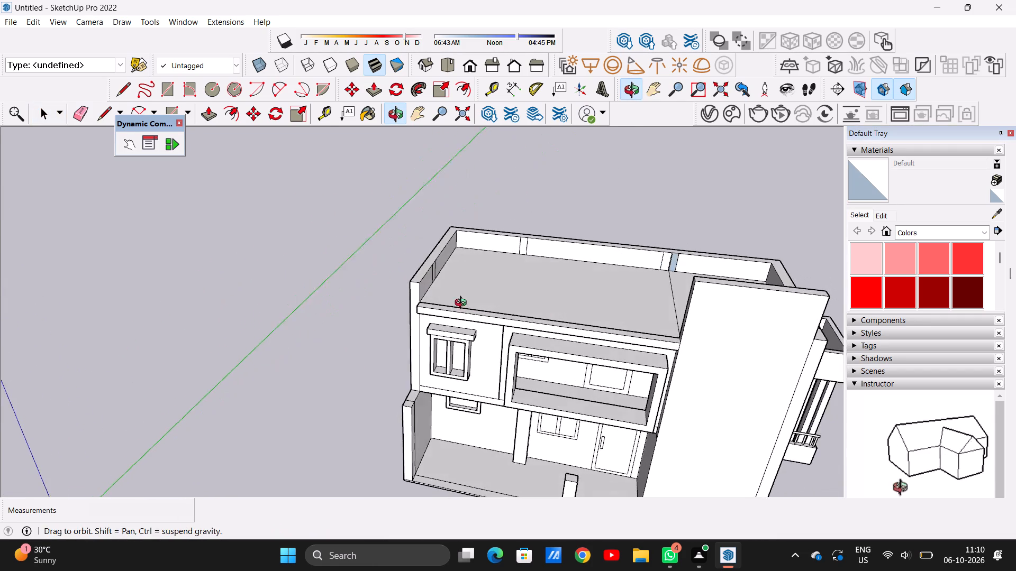
{"action": "middle_click_drag", "start_coordinate": [463, 304], "coordinate": [419, 295]}
{"action": "scroll", "coordinate": [416, 304], "scroll_direction": "up", "scroll_amount": 6}
{"action": "middle_click_drag", "start_coordinate": [410, 310], "coordinate": [569, 310]}
{"action": "scroll", "coordinate": [398, 310], "scroll_direction": "up", "scroll_amount": 6}
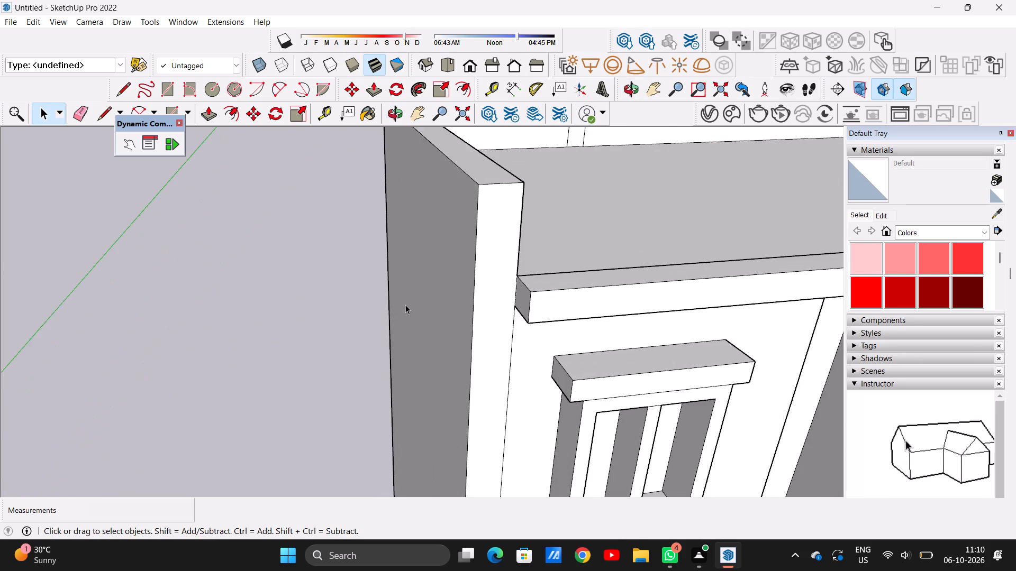
{"action": "key", "text": "l"}
{"action": "key", "text": "p"}
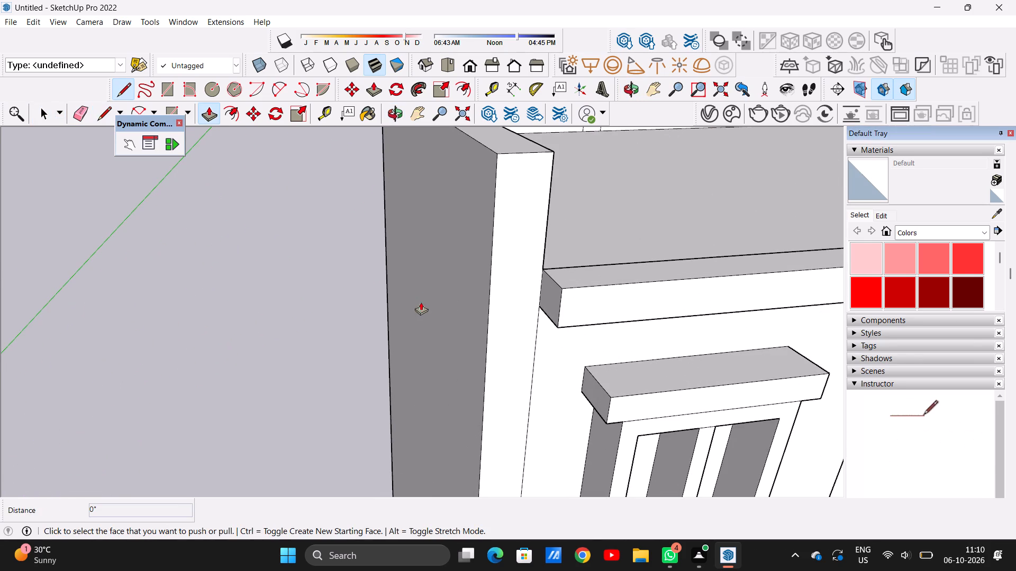
{"action": "scroll", "coordinate": [524, 297], "scroll_direction": "up", "scroll_amount": 4}
{"action": "left_click", "coordinate": [558, 296]}
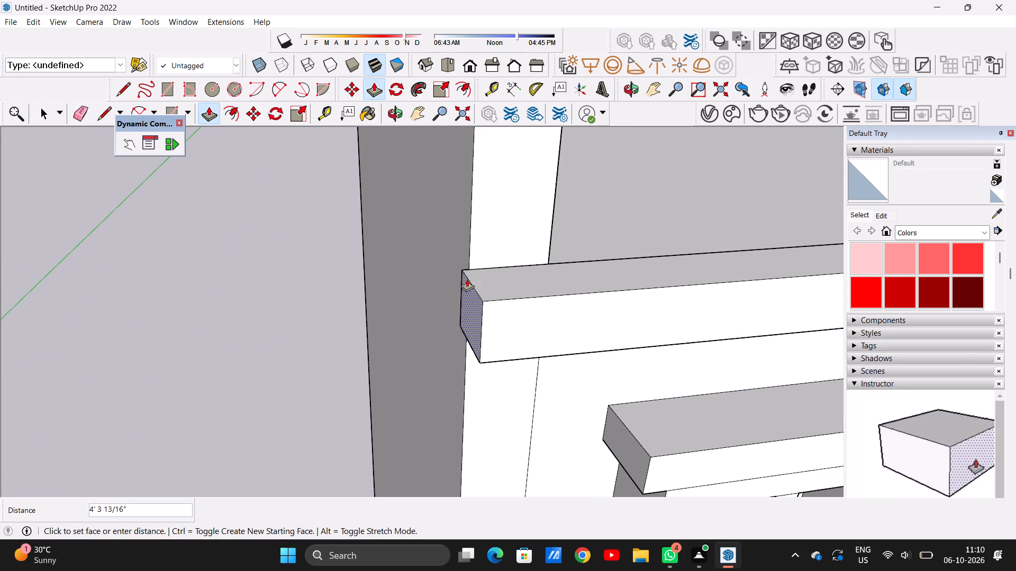
{"action": "left_click", "coordinate": [470, 265]}
{"action": "key", "text": "space"}
Push/Pull the side parapet's front end forward until it is flush with the front of the edge slab.
{"action": "scroll", "coordinate": [431, 335], "scroll_direction": "down", "scroll_amount": 9}
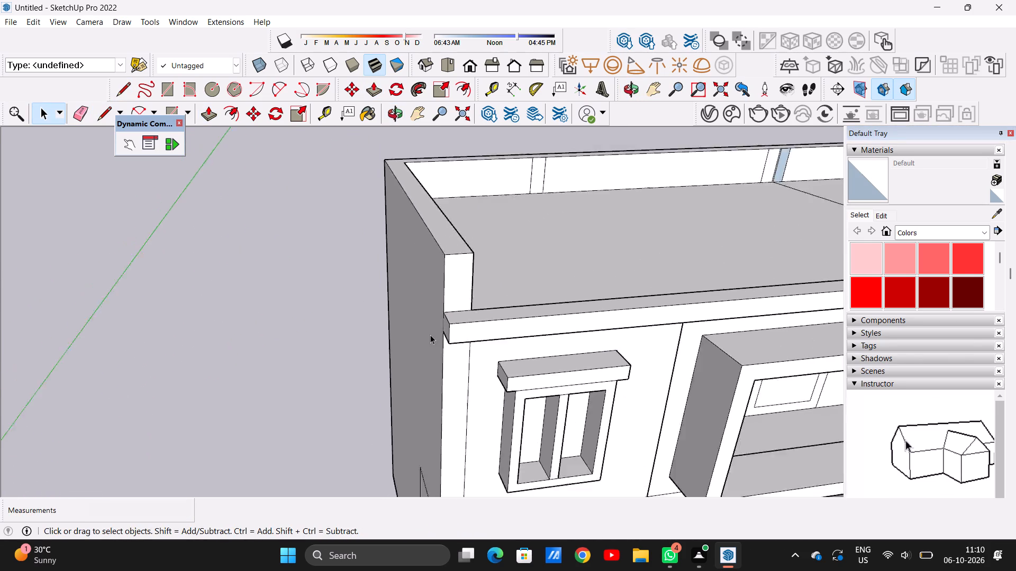
{"action": "scroll", "coordinate": [430, 335], "scroll_direction": "down", "scroll_amount": 7}
{"action": "middle_click_drag", "start_coordinate": [483, 318], "coordinate": [421, 268]}
{"action": "scroll", "coordinate": [409, 272], "scroll_direction": "up", "scroll_amount": 8}
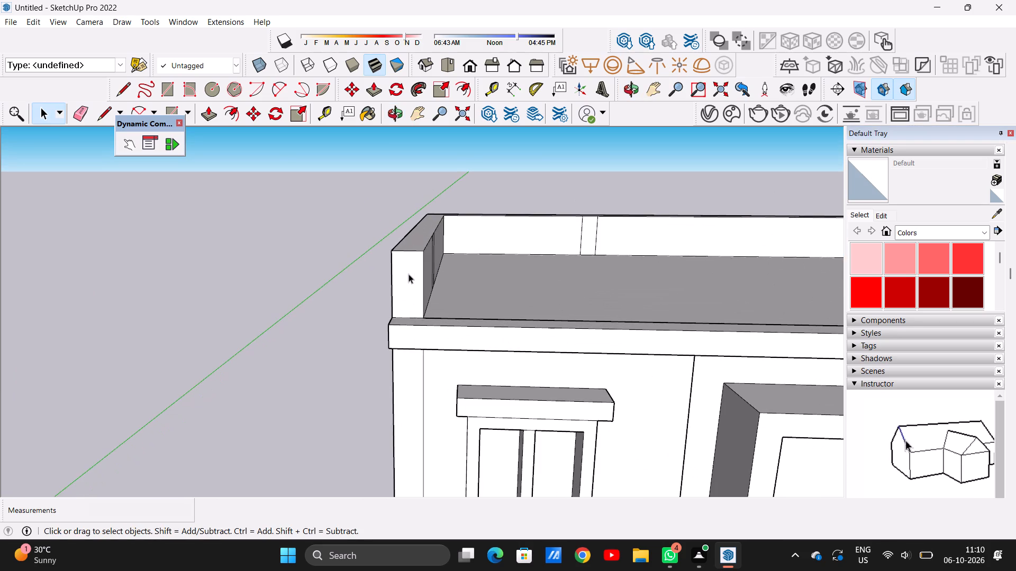
{"action": "middle_click_drag", "start_coordinate": [409, 296], "coordinate": [334, 391]}
{"action": "scroll", "coordinate": [360, 354], "scroll_direction": "up", "scroll_amount": 6}
{"action": "key", "text": "p"}
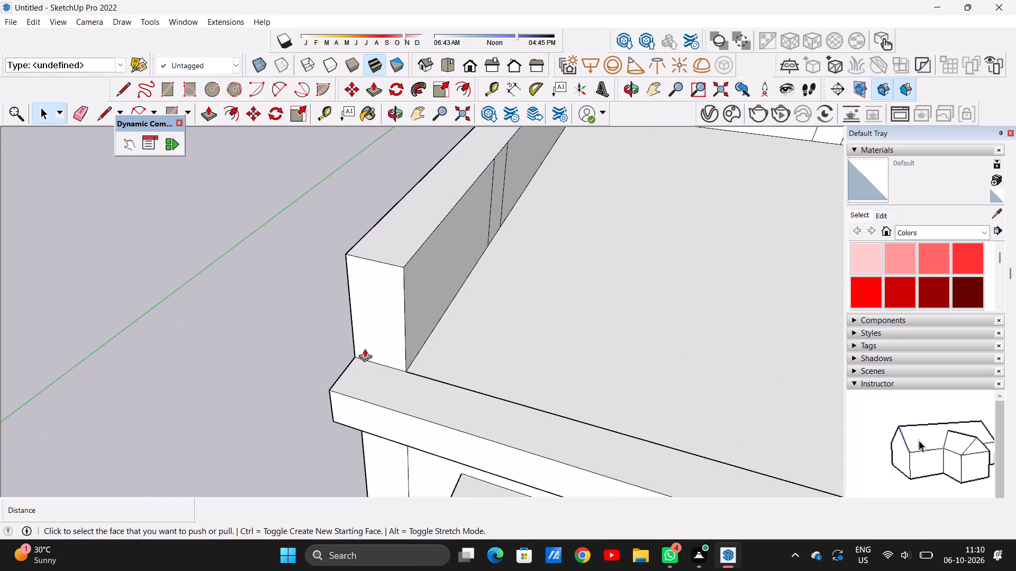
{"action": "left_click", "coordinate": [378, 324]}
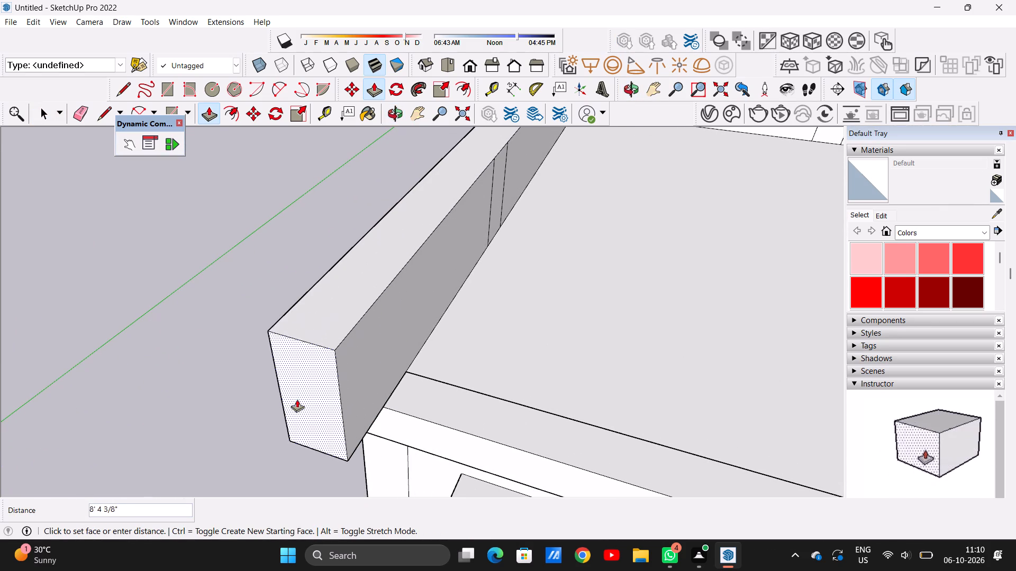
{"action": "left_click", "coordinate": [387, 410]}
{"action": "key", "text": "space"}
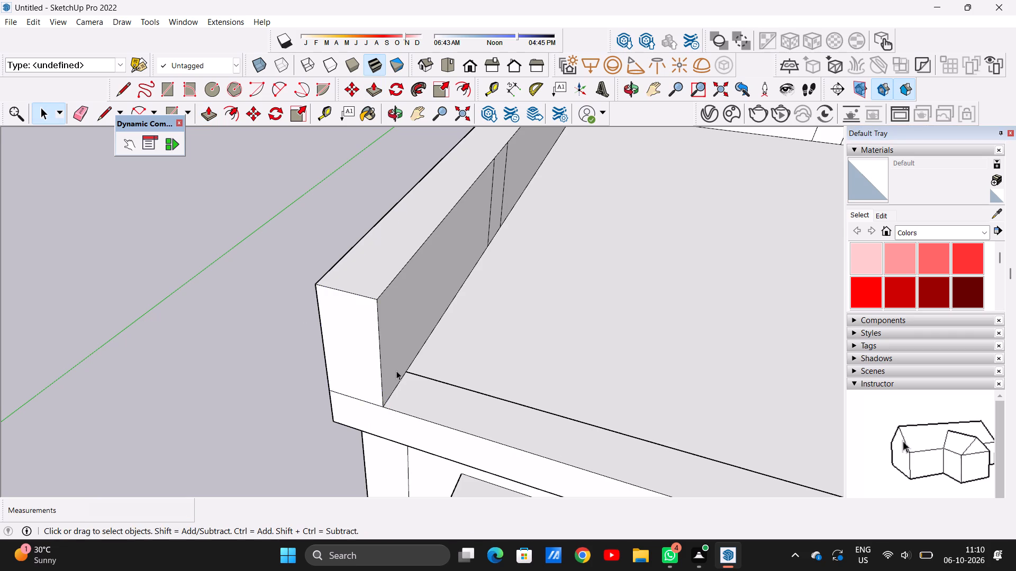
Draw a circle with a radius of about 6 7/8" on the side parapet's inner face, near its upper front corner.
{"action": "scroll", "coordinate": [396, 371], "scroll_direction": "down", "scroll_amount": 6}
{"action": "middle_click_drag", "start_coordinate": [433, 364], "coordinate": [337, 342]}
{"action": "scroll", "coordinate": [345, 334], "scroll_direction": "up", "scroll_amount": 2}
{"action": "middle_click_drag", "start_coordinate": [382, 355], "coordinate": [346, 319]}
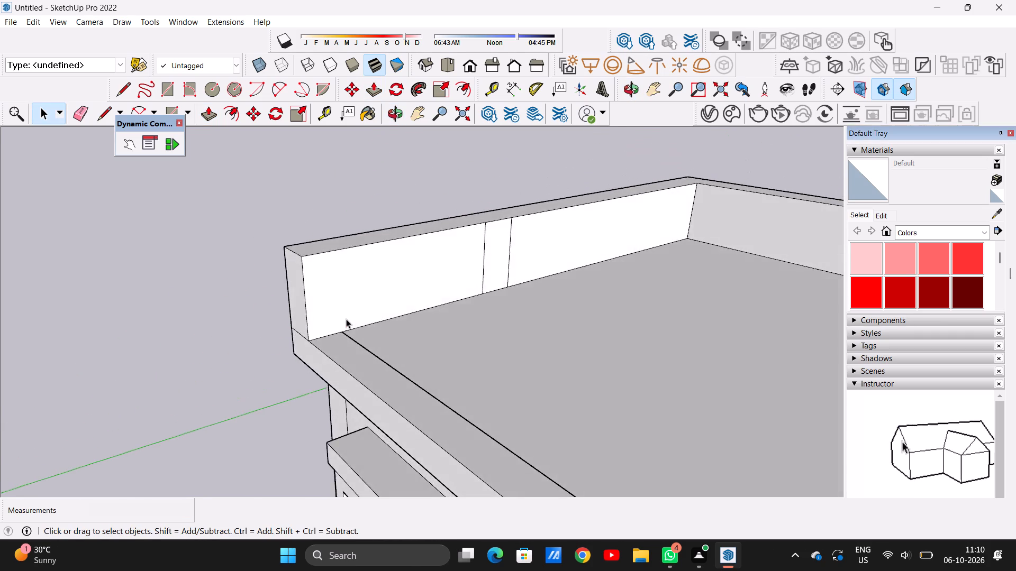
{"action": "scroll", "coordinate": [344, 341], "scroll_direction": "down", "scroll_amount": 20}
{"action": "middle_click_drag", "start_coordinate": [378, 373], "coordinate": [344, 347]}
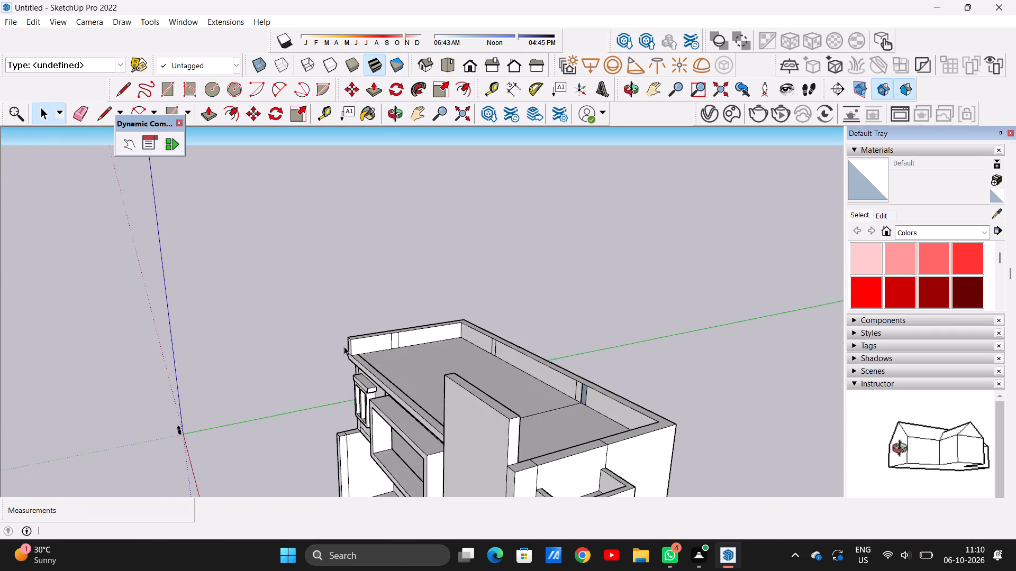
{"action": "scroll", "coordinate": [360, 337], "scroll_direction": "up", "scroll_amount": 20}
{"action": "scroll", "coordinate": [360, 337], "scroll_direction": "up", "scroll_amount": 4}
{"action": "scroll", "coordinate": [367, 388], "scroll_direction": "down", "scroll_amount": 1}
{"action": "middle_click_drag", "start_coordinate": [364, 390], "coordinate": [337, 398]}
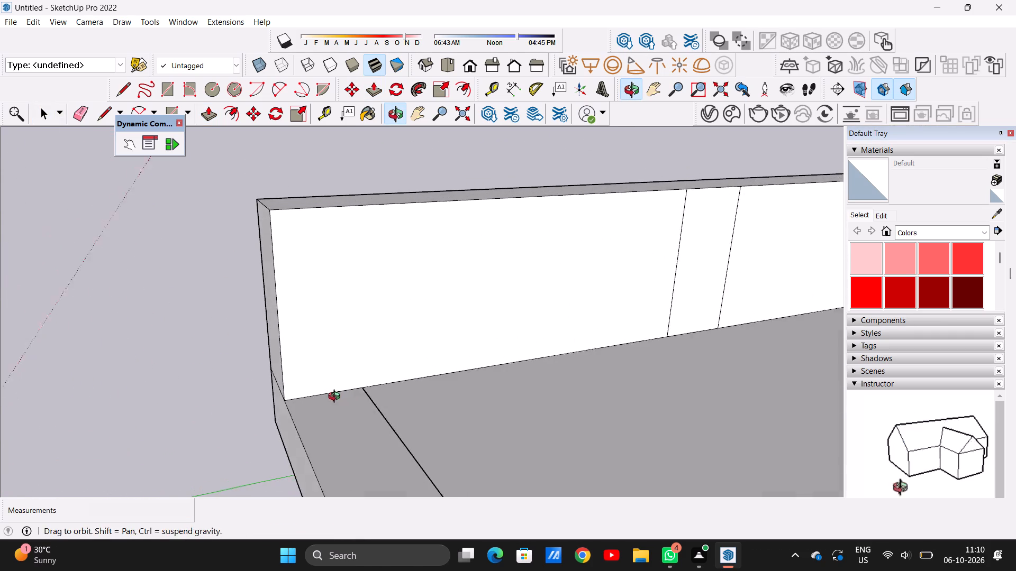
{"action": "middle_click_drag", "start_coordinate": [337, 398], "coordinate": [331, 398]}
{"action": "scroll", "coordinate": [340, 391], "scroll_direction": "down", "scroll_amount": 1}
{"action": "middle_click_drag", "start_coordinate": [333, 391], "coordinate": [289, 389]}
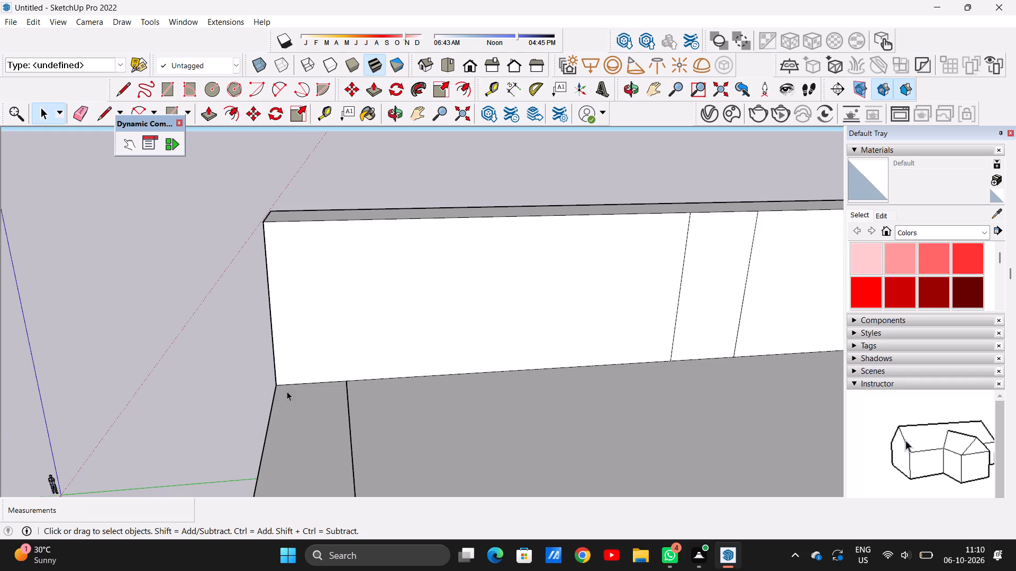
{"action": "key", "text": "c"}
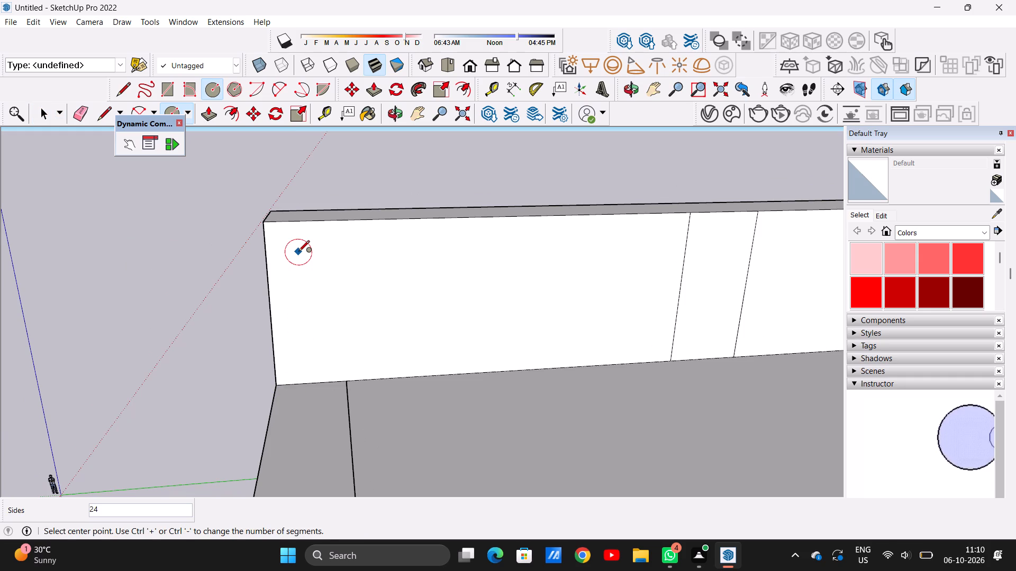
{"action": "left_click", "coordinate": [298, 252]}
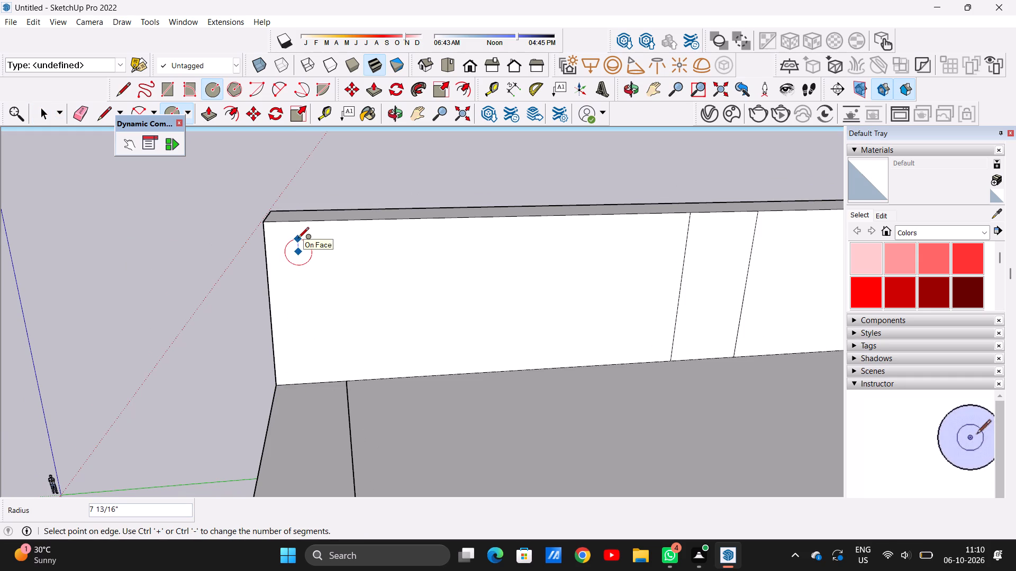
{"action": "left_click", "coordinate": [299, 241]}
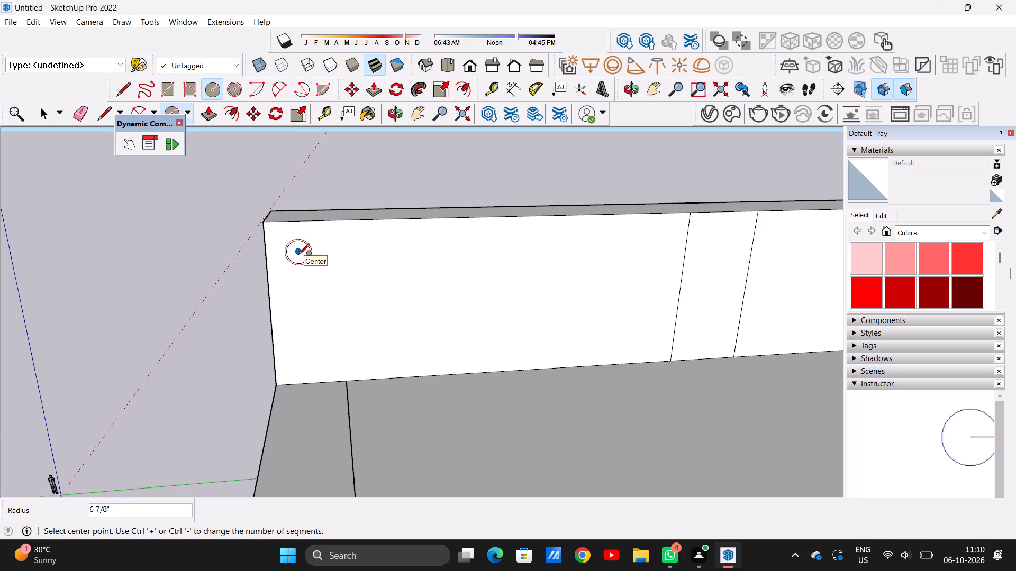
{"action": "key", "text": "space"}
Copy the circle twice down the parapet's inner face, about 2' 9 7/16" and a further 2' 8 13/16" below, forming a vertical row.
{"action": "double_click", "coordinate": [299, 256]}
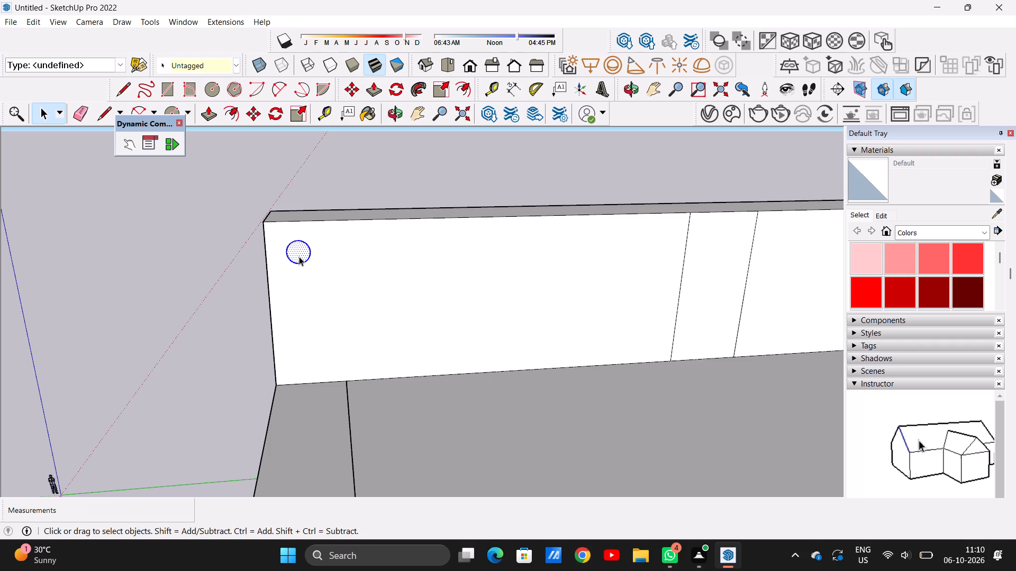
{"action": "key", "text": "m"}
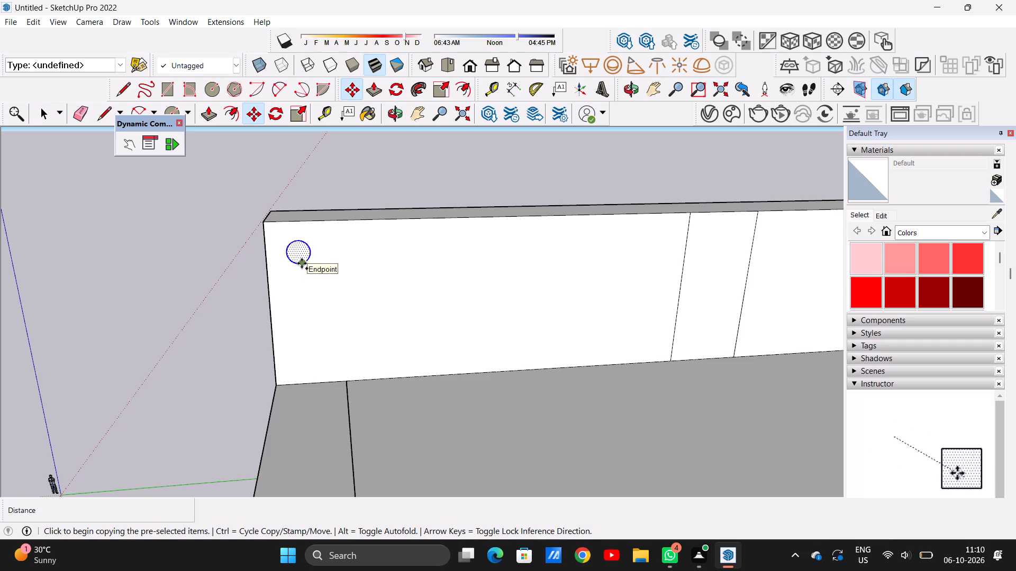
{"action": "left_click", "coordinate": [302, 263]}
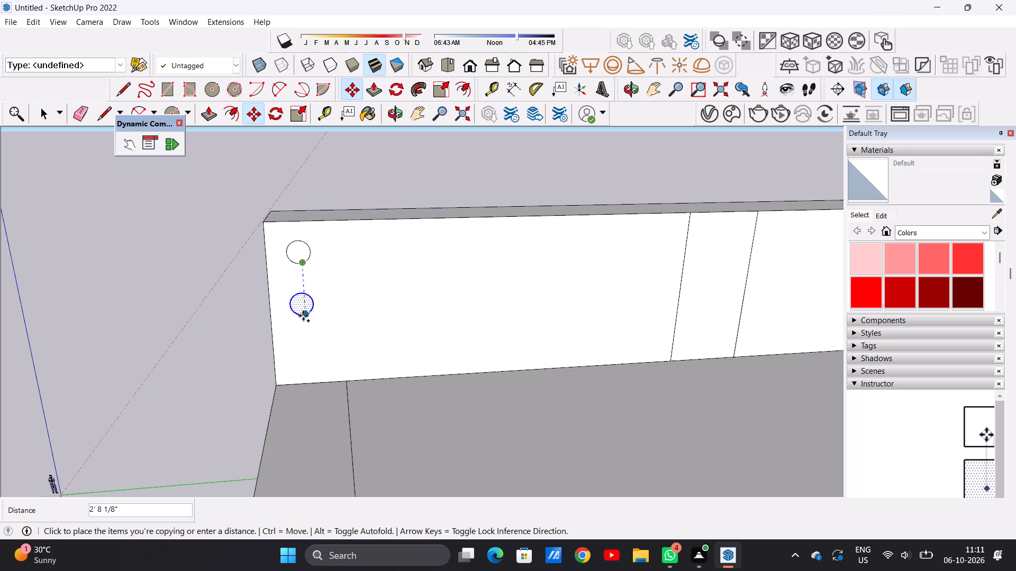
{"action": "left_click", "coordinate": [302, 317]}
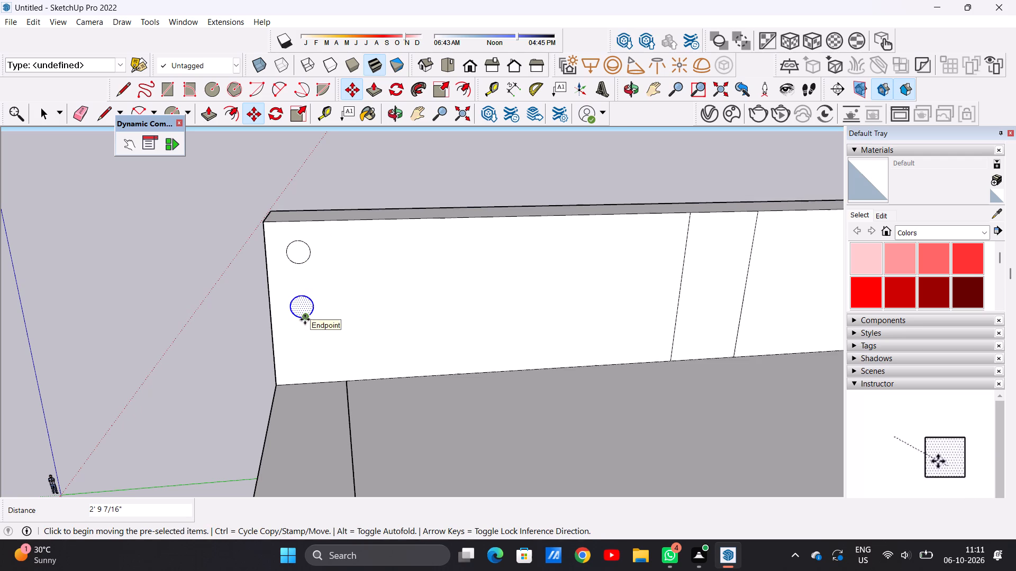
{"action": "left_click", "coordinate": [305, 319]}
{"action": "left_click", "coordinate": [310, 367]}
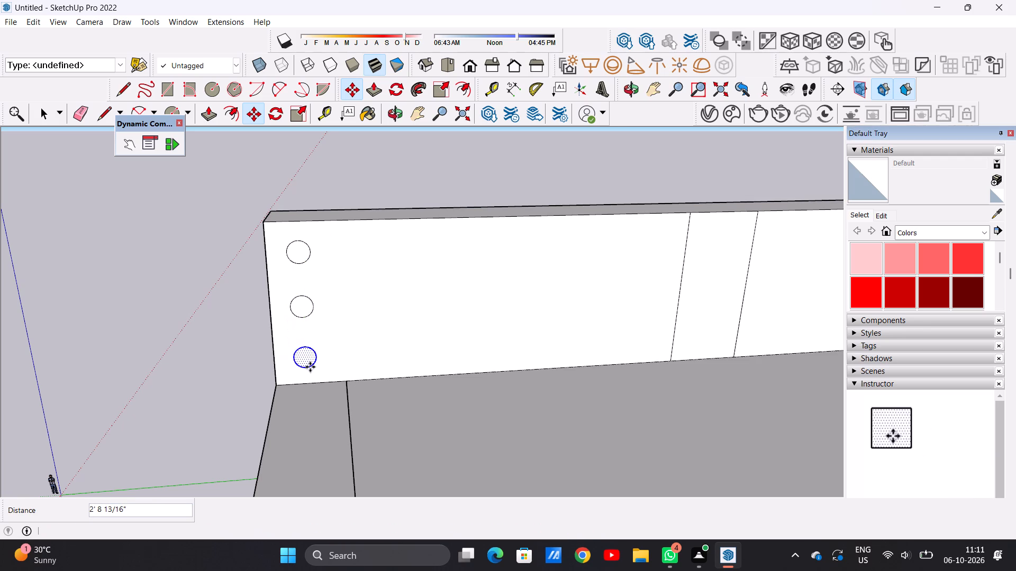
{"action": "key", "text": "space"}
{"action": "left_click", "coordinate": [225, 258]}
Draw a circle with a radius of about 6 1/8" on top of the roof's front edge strip, near the side parapet.
{"action": "scroll", "coordinate": [321, 348], "scroll_direction": "down", "scroll_amount": 12}
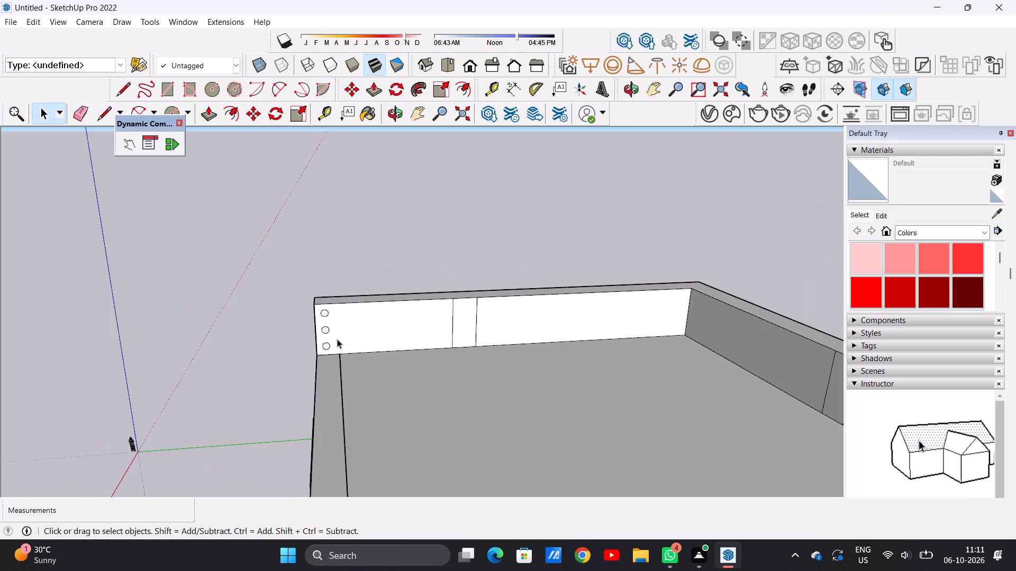
{"action": "middle_click_drag", "start_coordinate": [289, 366], "coordinate": [430, 340]}
{"action": "scroll", "coordinate": [289, 366], "scroll_direction": "down", "scroll_amount": 9}
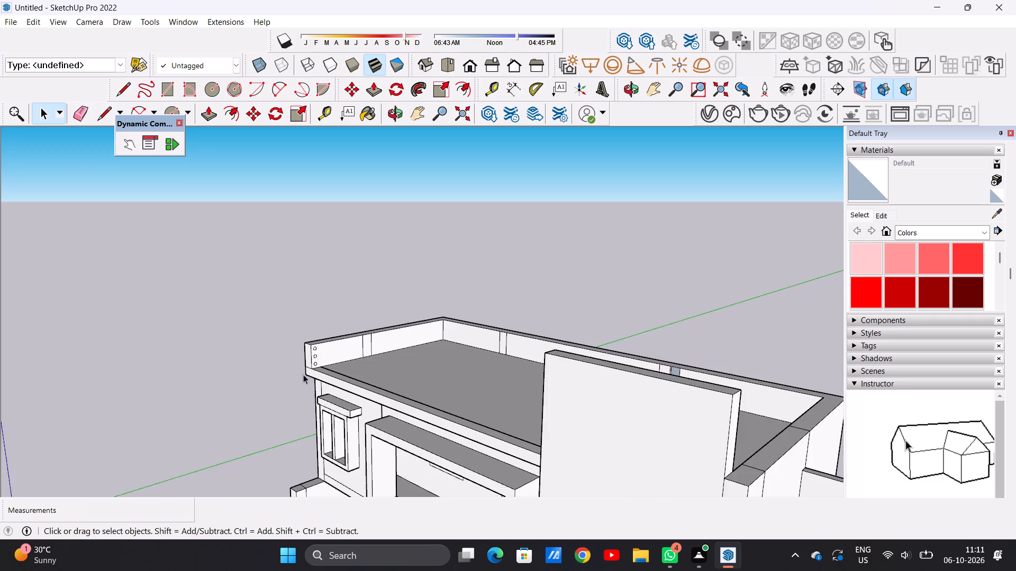
{"action": "middle_click_drag", "start_coordinate": [305, 382], "coordinate": [508, 483]}
{"action": "scroll", "coordinate": [458, 403], "scroll_direction": "up", "scroll_amount": 2}
{"action": "middle_click_drag", "start_coordinate": [457, 400], "coordinate": [457, 402]}
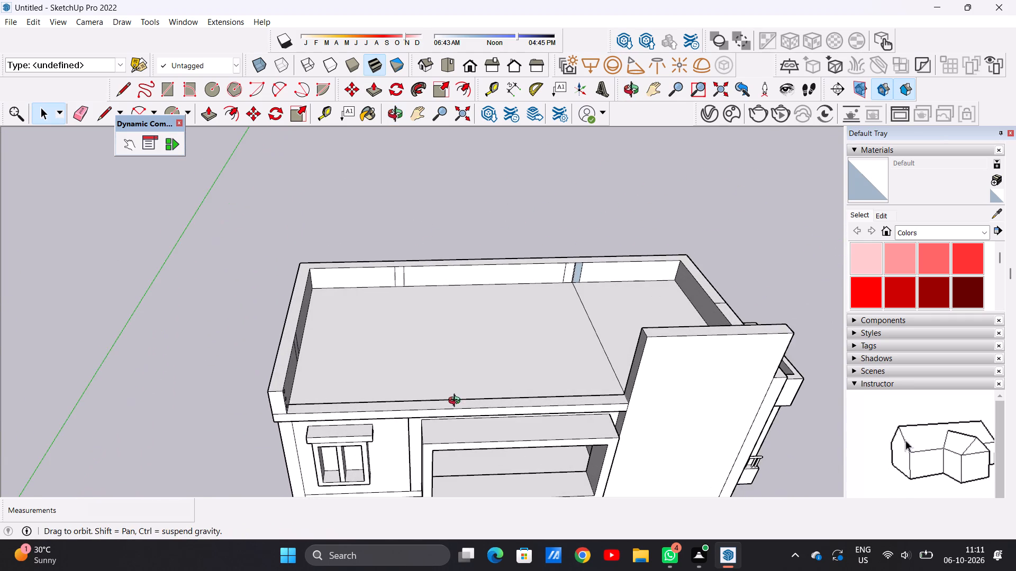
{"action": "middle_click_drag", "start_coordinate": [457, 402], "coordinate": [455, 456]}
{"action": "scroll", "coordinate": [509, 411], "scroll_direction": "up", "scroll_amount": 3}
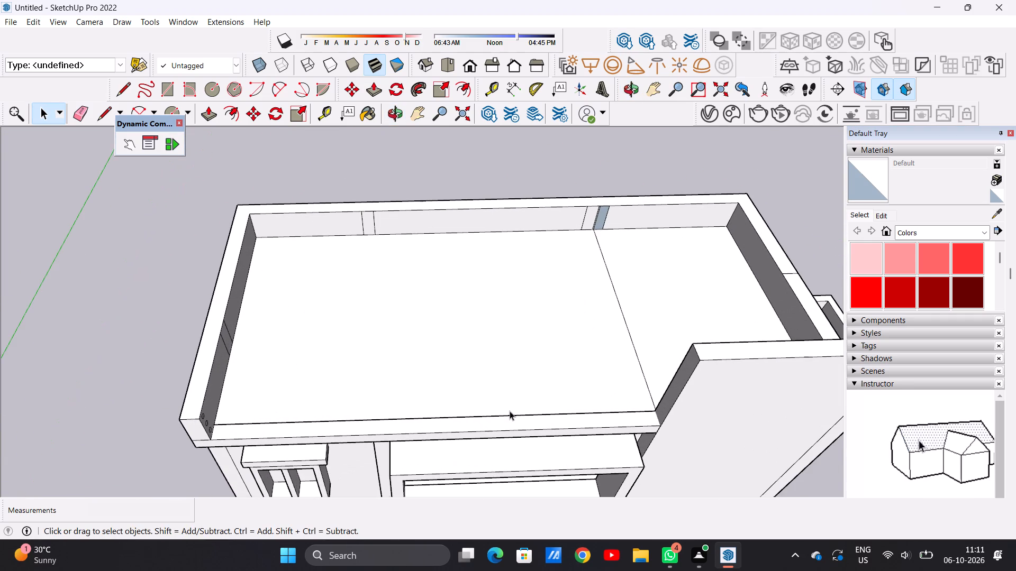
{"action": "key", "text": "c"}
{"action": "scroll", "coordinate": [229, 429], "scroll_direction": "up", "scroll_amount": 15}
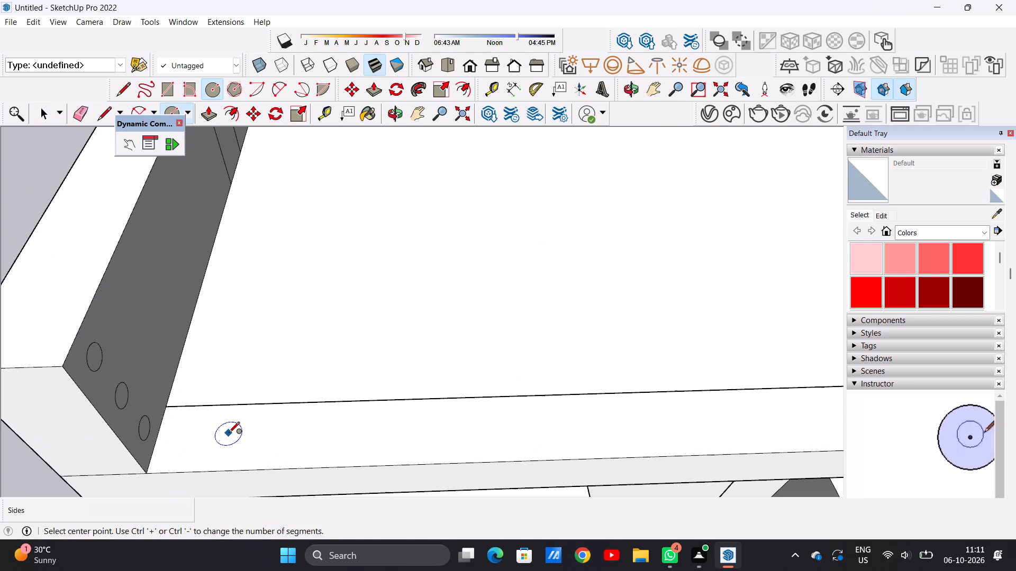
{"action": "scroll", "coordinate": [277, 439], "scroll_direction": "down", "scroll_amount": 10}
{"action": "scroll", "coordinate": [264, 438], "scroll_direction": "up", "scroll_amount": 15}
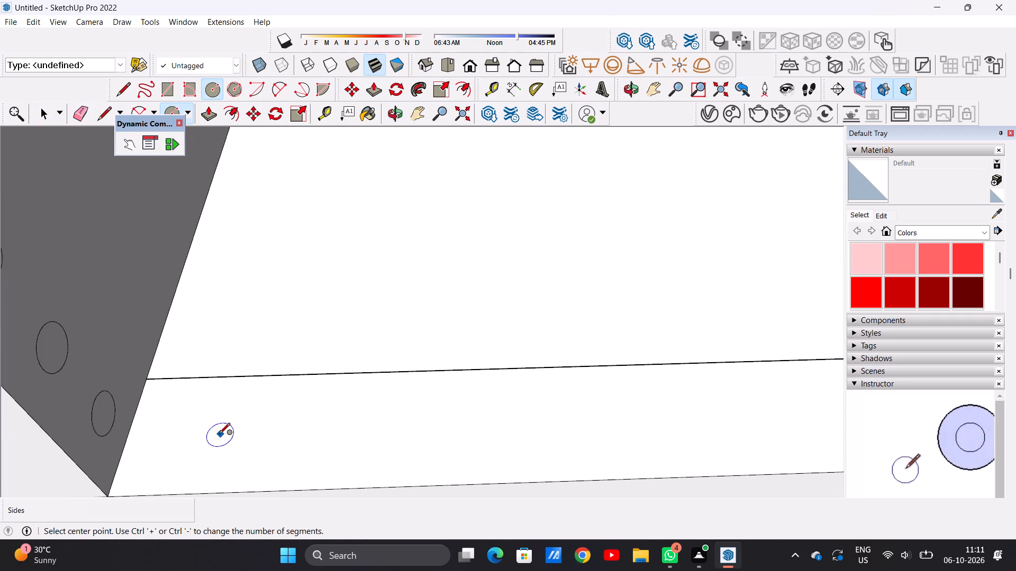
{"action": "scroll", "coordinate": [297, 432], "scroll_direction": "down", "scroll_amount": 7}
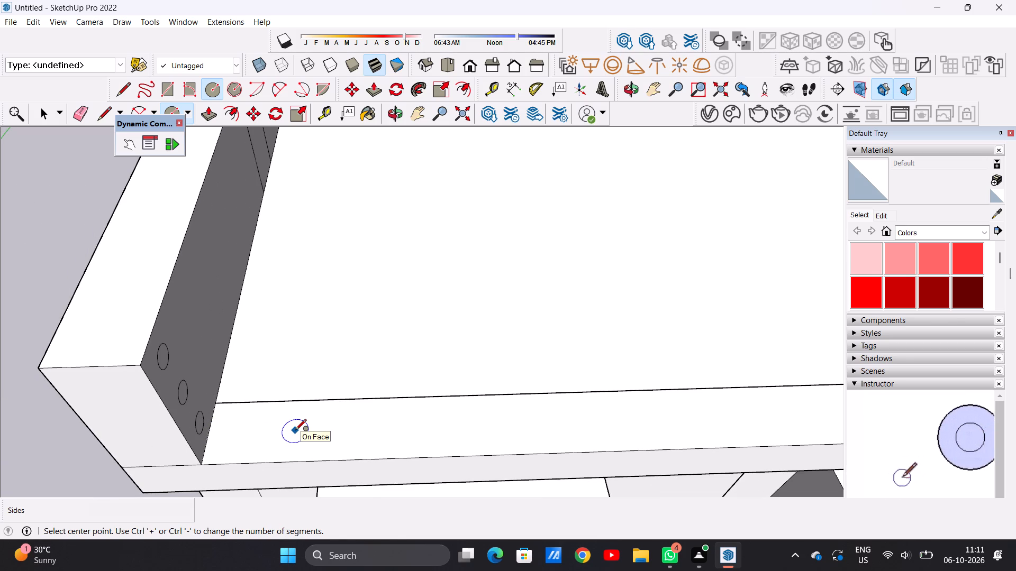
{"action": "left_click", "coordinate": [368, 429]}
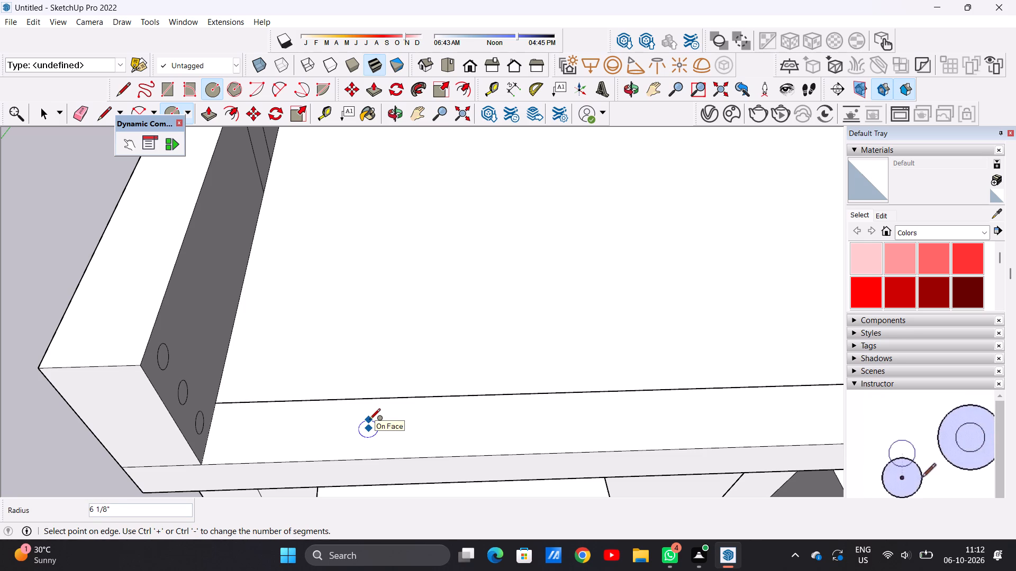
{"action": "left_click", "coordinate": [369, 420]}
{"action": "key", "text": "space"}
{"action": "scroll", "coordinate": [367, 458], "scroll_direction": "down", "scroll_amount": 7}
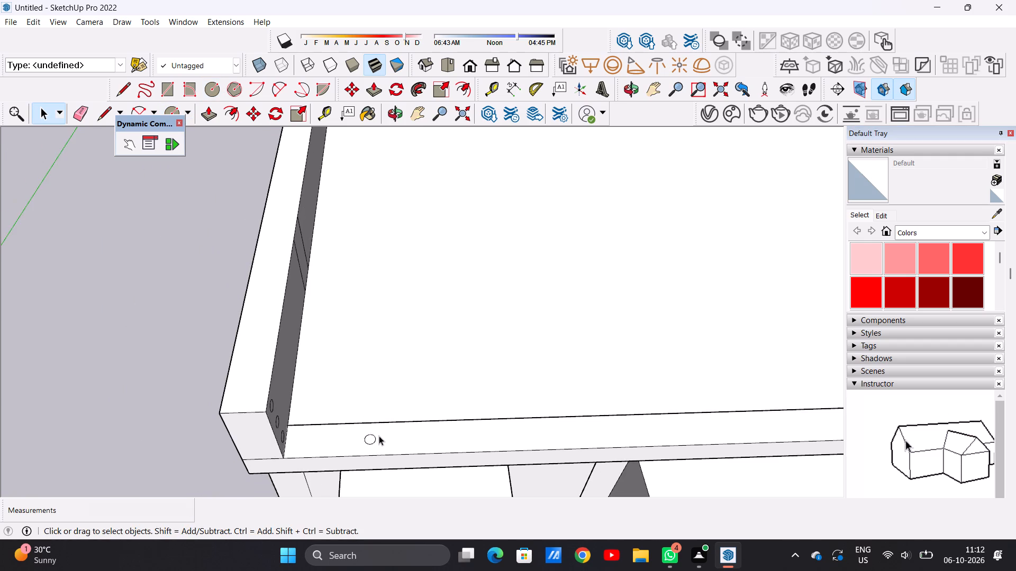
Copy the circle on the roof's front edge strip about 74' 10" along the strip, near its far end.
{"action": "scroll", "coordinate": [397, 432], "scroll_direction": "up", "scroll_amount": 5}
{"action": "double_click", "coordinate": [352, 440]}
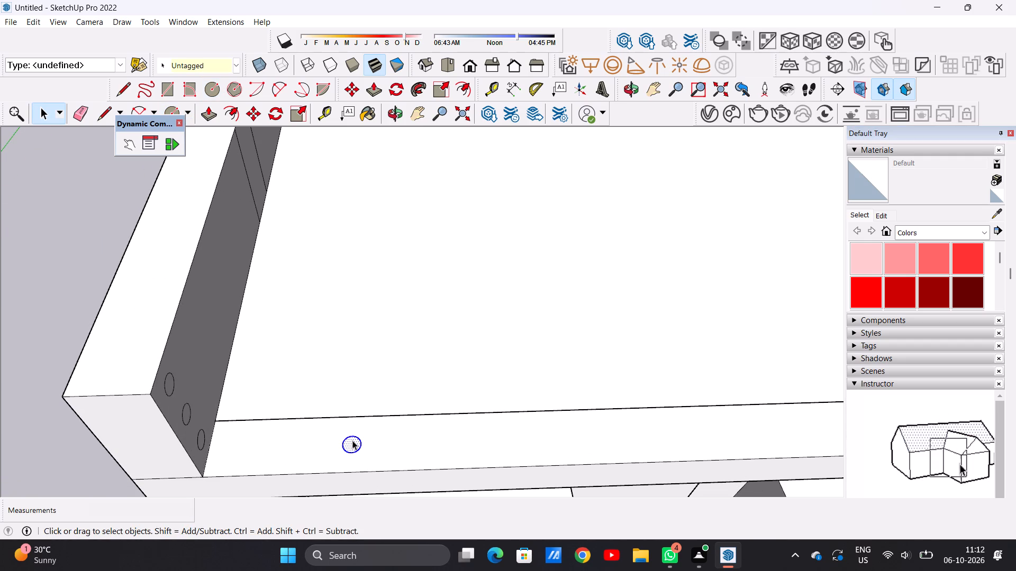
{"action": "key", "text": "m"}
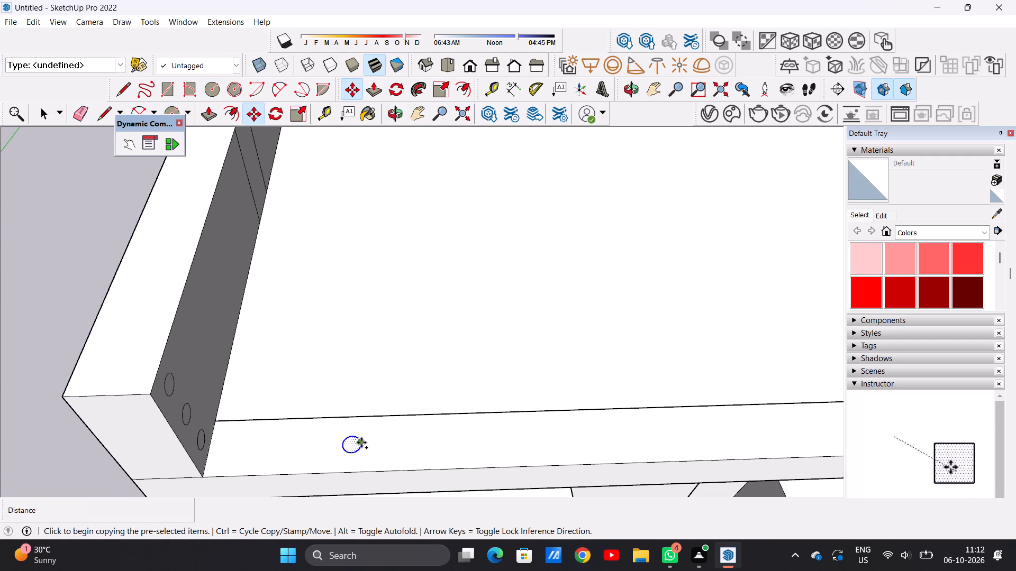
{"action": "left_click", "coordinate": [361, 443]}
{"action": "scroll", "coordinate": [438, 444], "scroll_direction": "down", "scroll_amount": 11}
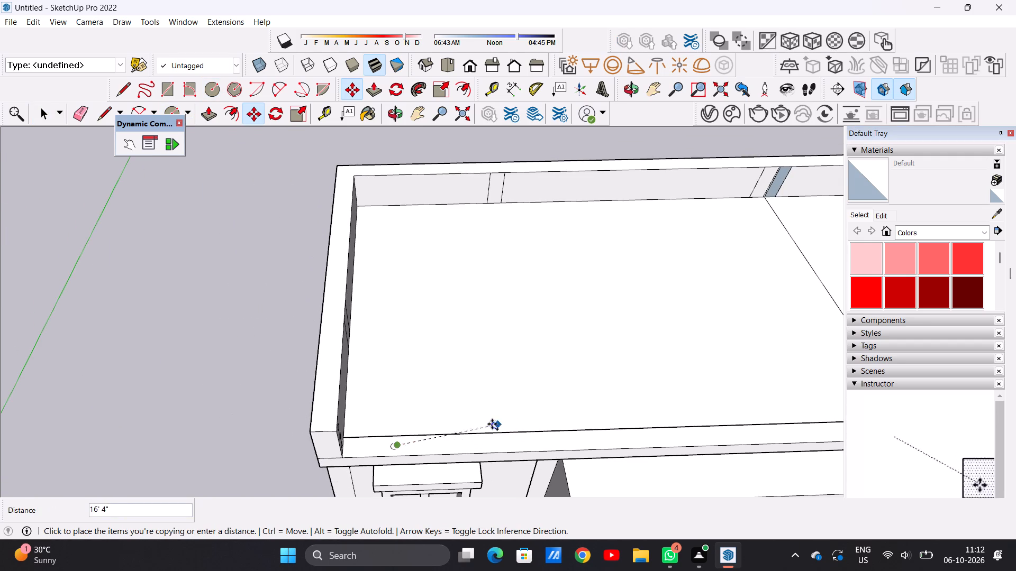
{"action": "scroll", "coordinate": [485, 423], "scroll_direction": "down", "scroll_amount": 8}
{"action": "scroll", "coordinate": [665, 423], "scroll_direction": "up", "scroll_amount": 11}
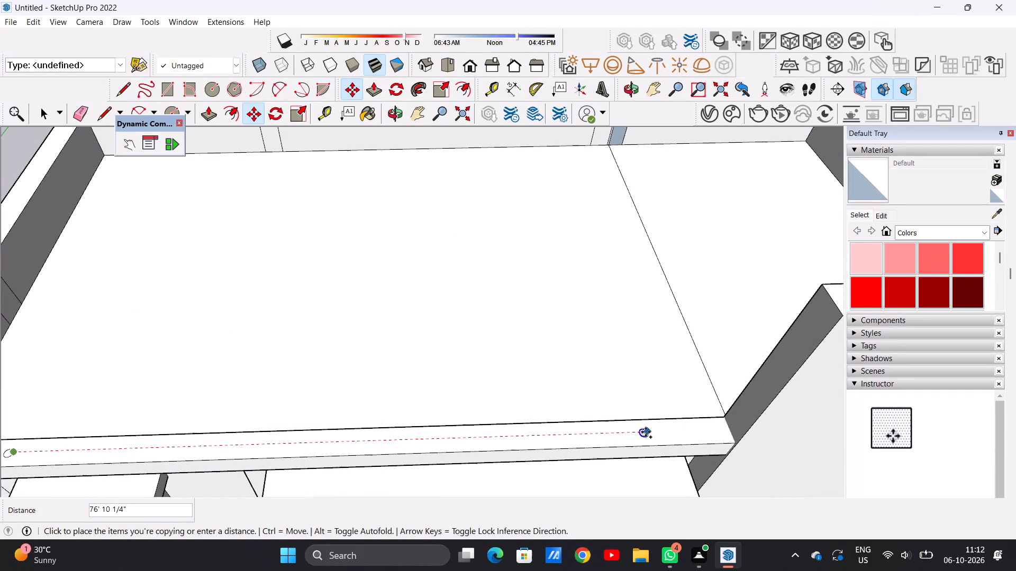
{"action": "left_click", "coordinate": [631, 431]}
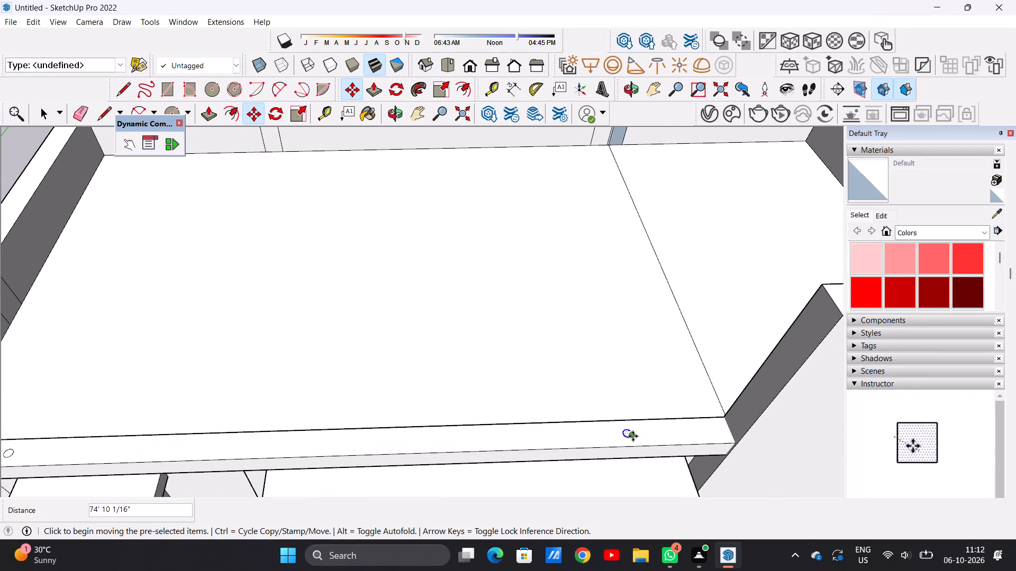
Add three circle copies between the two on the edge strip, at successive offsets of about 58' 8", 38' and 18'.
{"action": "left_click", "coordinate": [633, 436]}
{"action": "scroll", "coordinate": [533, 433], "scroll_direction": "down", "scroll_amount": 3}
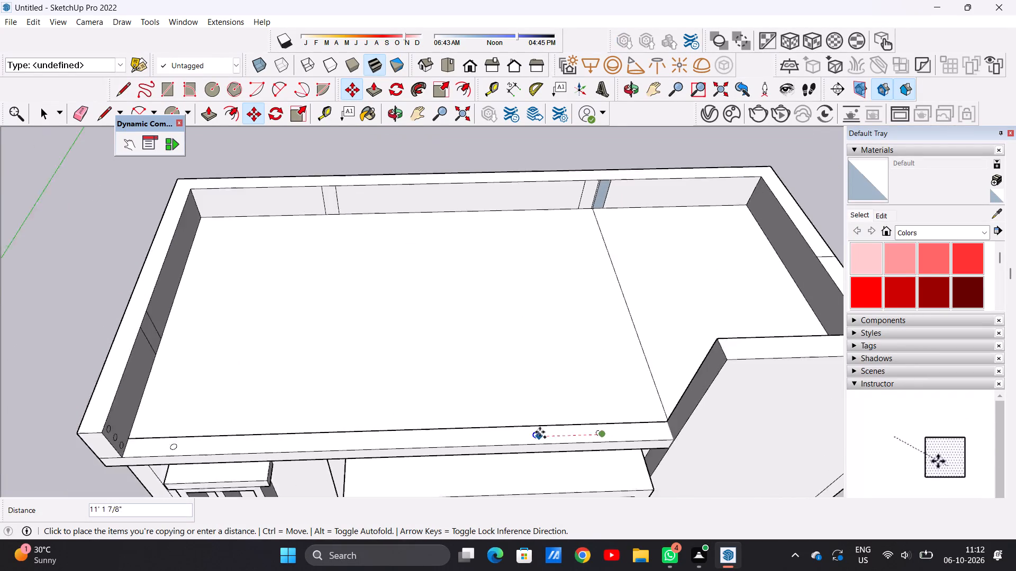
{"action": "scroll", "coordinate": [540, 432], "scroll_direction": "down", "scroll_amount": 5}
{"action": "scroll", "coordinate": [367, 438], "scroll_direction": "up", "scroll_amount": 5}
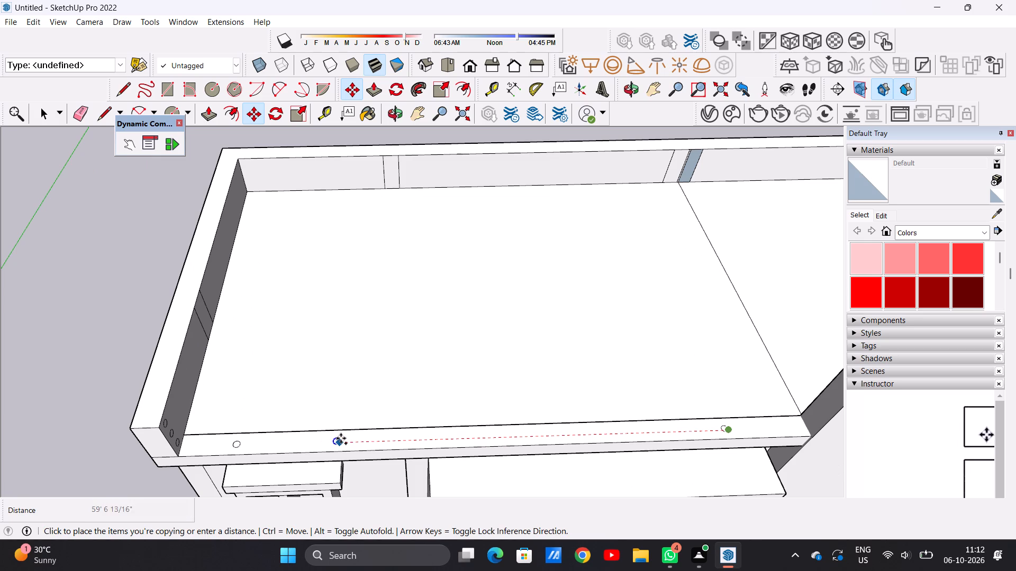
{"action": "left_click", "coordinate": [347, 438]}
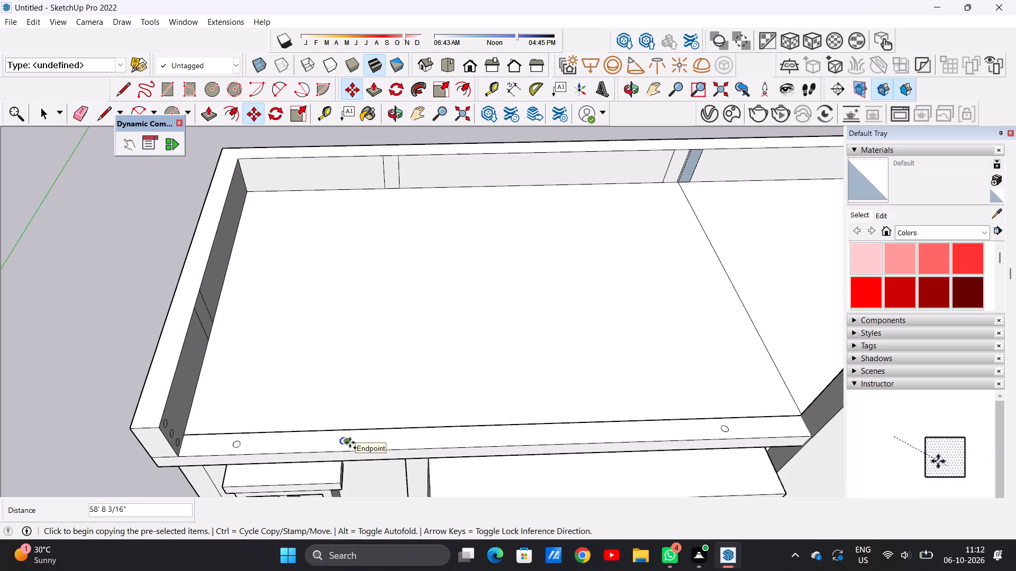
{"action": "left_click", "coordinate": [350, 443]}
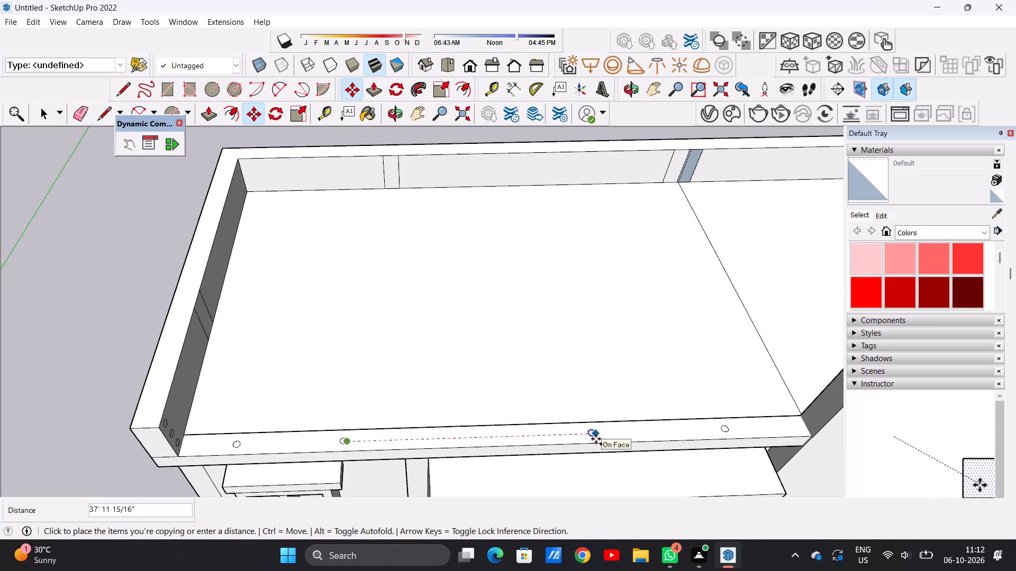
{"action": "left_click", "coordinate": [596, 439]}
{"action": "left_click", "coordinate": [595, 437]}
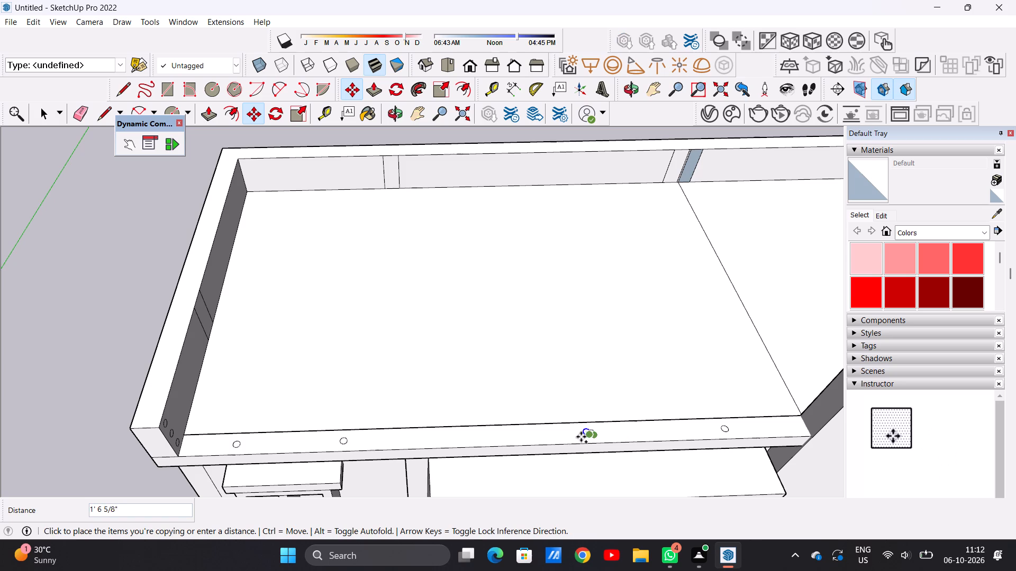
{"action": "left_click", "coordinate": [477, 434]}
{"action": "key", "text": "space"}
{"action": "scroll", "coordinate": [480, 429], "scroll_direction": "down", "scroll_amount": 13}
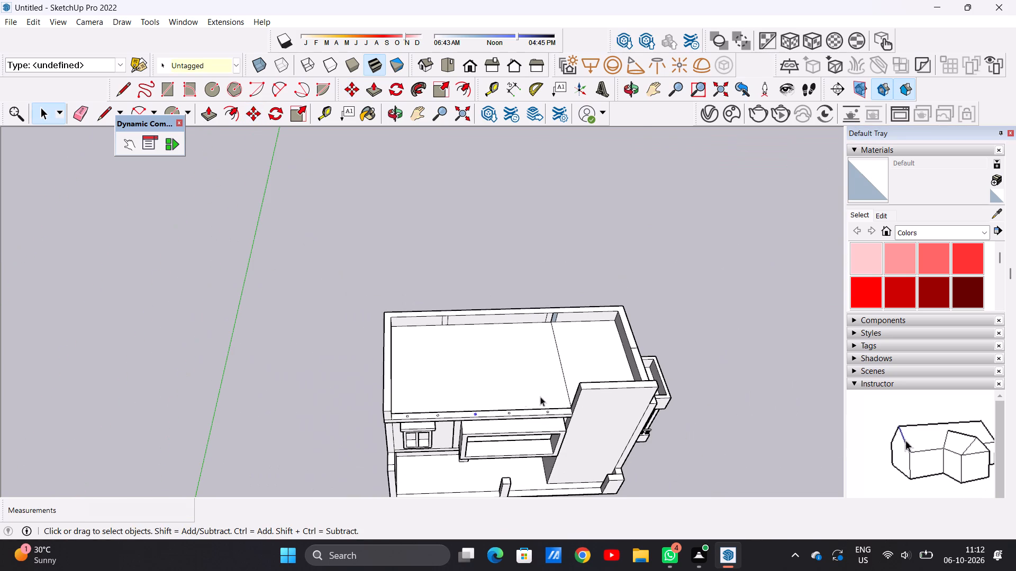
{"action": "left_click", "coordinate": [732, 389]}
Push/Pull the top circle on the side parapet's inner face about 95' 10 9/16" across to the tall wall, forming the top rail.
{"action": "scroll", "coordinate": [450, 407], "scroll_direction": "up", "scroll_amount": 5}
{"action": "middle_click_drag", "start_coordinate": [480, 427], "coordinate": [457, 403]}
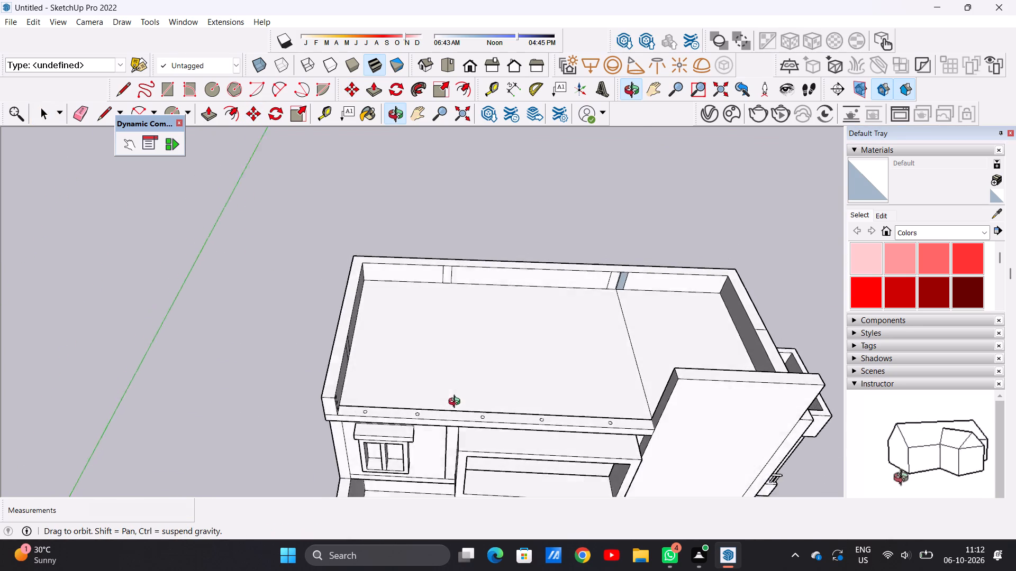
{"action": "middle_click_drag", "start_coordinate": [457, 403], "coordinate": [341, 334]}
{"action": "scroll", "coordinate": [279, 331], "scroll_direction": "up", "scroll_amount": 12}
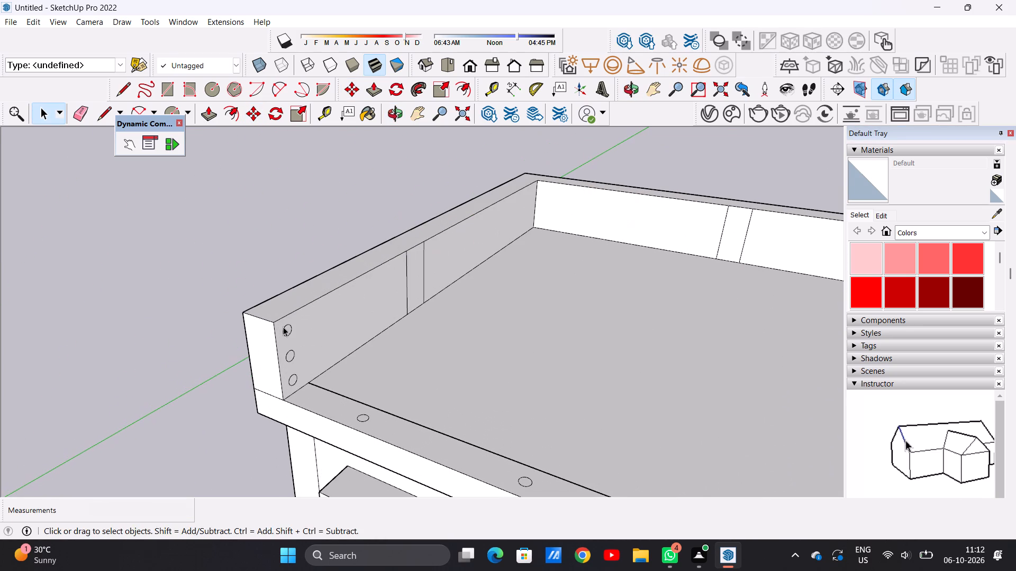
{"action": "key", "text": "p"}
{"action": "scroll", "coordinate": [289, 321], "scroll_direction": "up", "scroll_amount": 7}
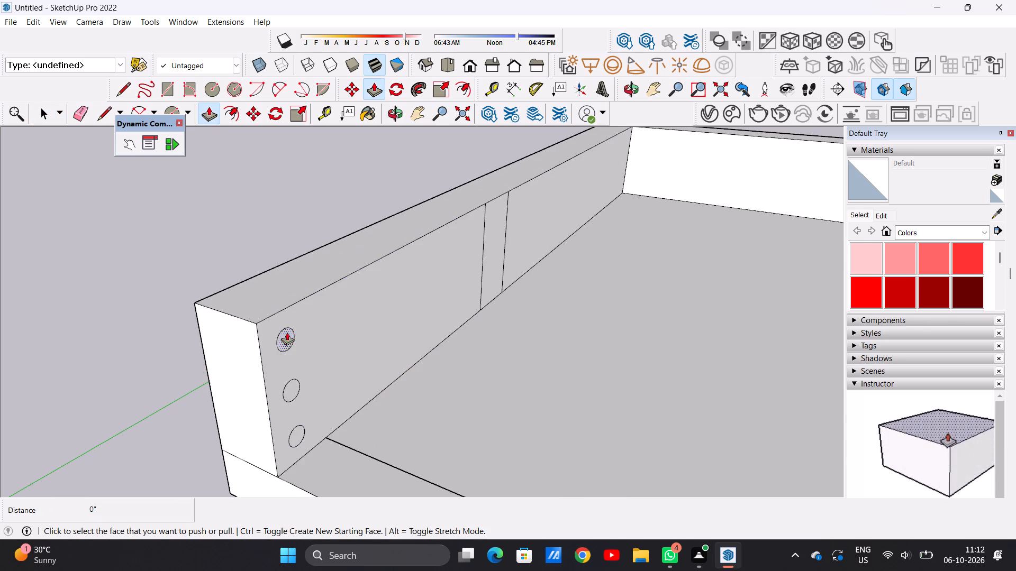
{"action": "left_click", "coordinate": [287, 330]}
{"action": "scroll", "coordinate": [365, 348], "scroll_direction": "down", "scroll_amount": 9}
{"action": "scroll", "coordinate": [317, 320], "scroll_direction": "up", "scroll_amount": 1}
{"action": "scroll", "coordinate": [317, 320], "scroll_direction": "down", "scroll_amount": 6}
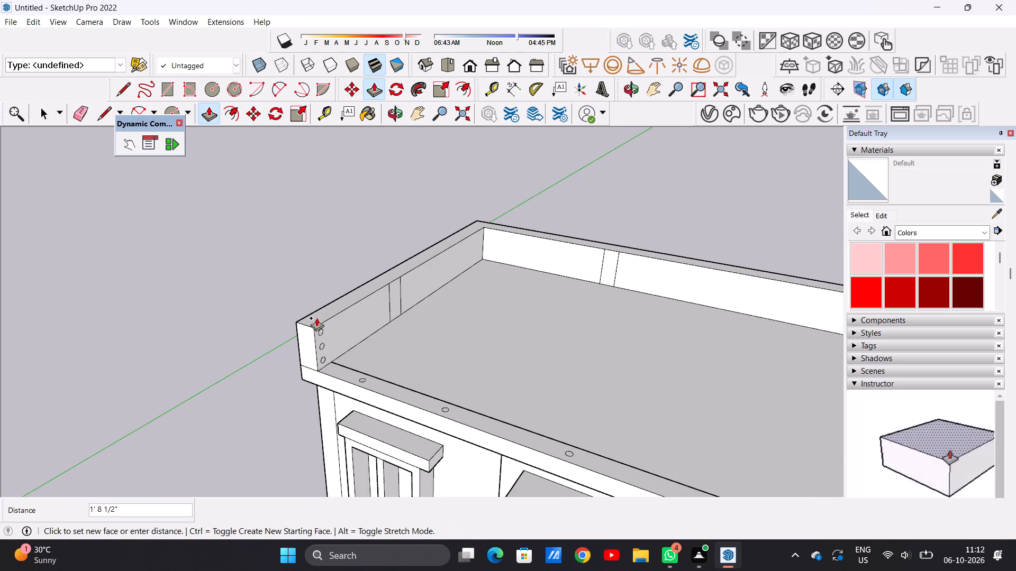
{"action": "scroll", "coordinate": [509, 390], "scroll_direction": "down", "scroll_amount": 12}
{"action": "middle_click_drag", "start_coordinate": [481, 384], "coordinate": [623, 376]}
{"action": "scroll", "coordinate": [646, 363], "scroll_direction": "up", "scroll_amount": 7}
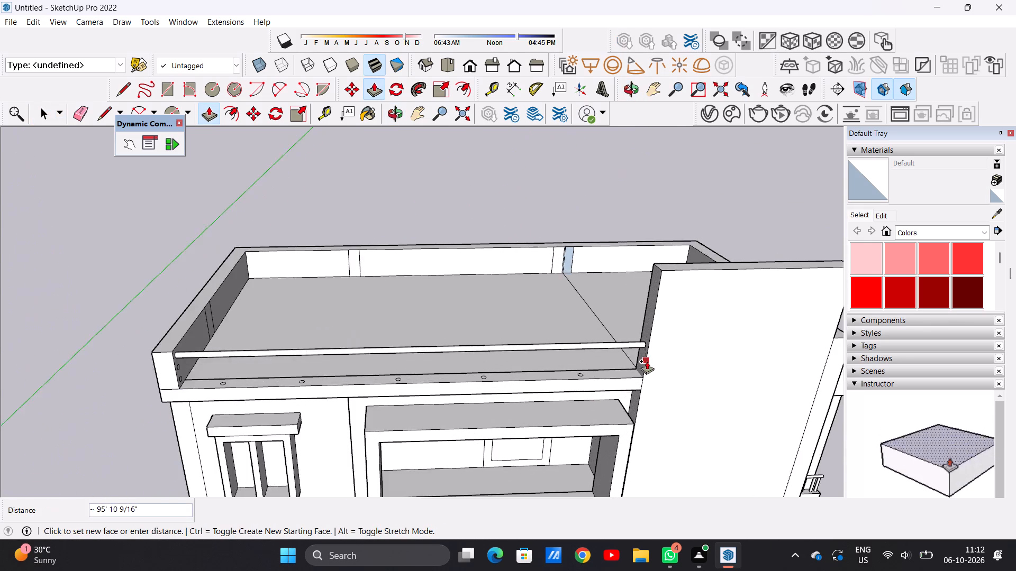
{"action": "scroll", "coordinate": [647, 361], "scroll_direction": "up", "scroll_amount": 10}
{"action": "left_click", "coordinate": [652, 306]}
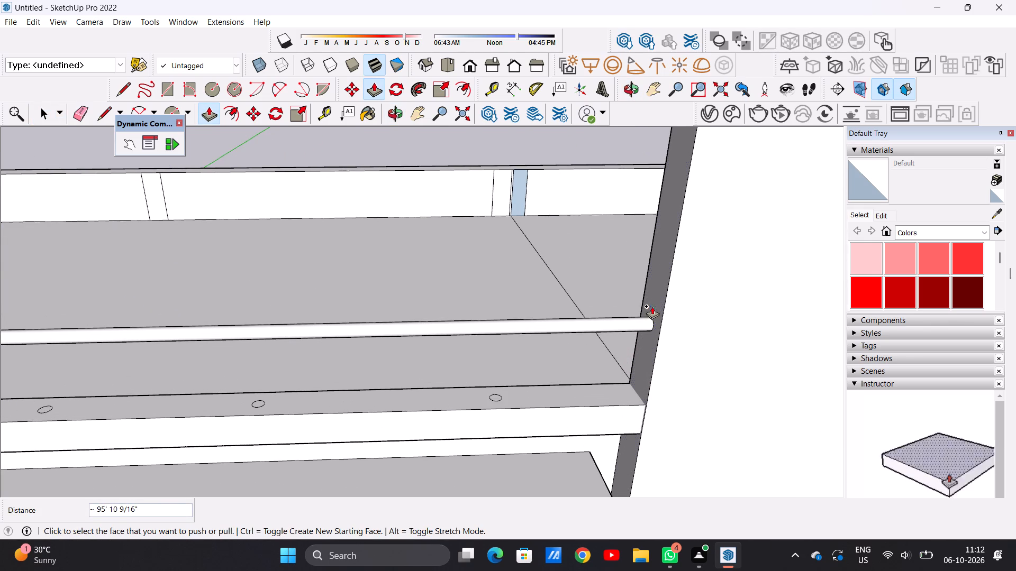
Push/Pull the edge-strip circle nearest the tall wall up about 6' 7 5/16" into the top rail as a post.
{"action": "scroll", "coordinate": [637, 373], "scroll_direction": "down", "scroll_amount": 5}
{"action": "scroll", "coordinate": [541, 377], "scroll_direction": "up", "scroll_amount": 6}
{"action": "middle_click_drag", "start_coordinate": [557, 381], "coordinate": [540, 434]}
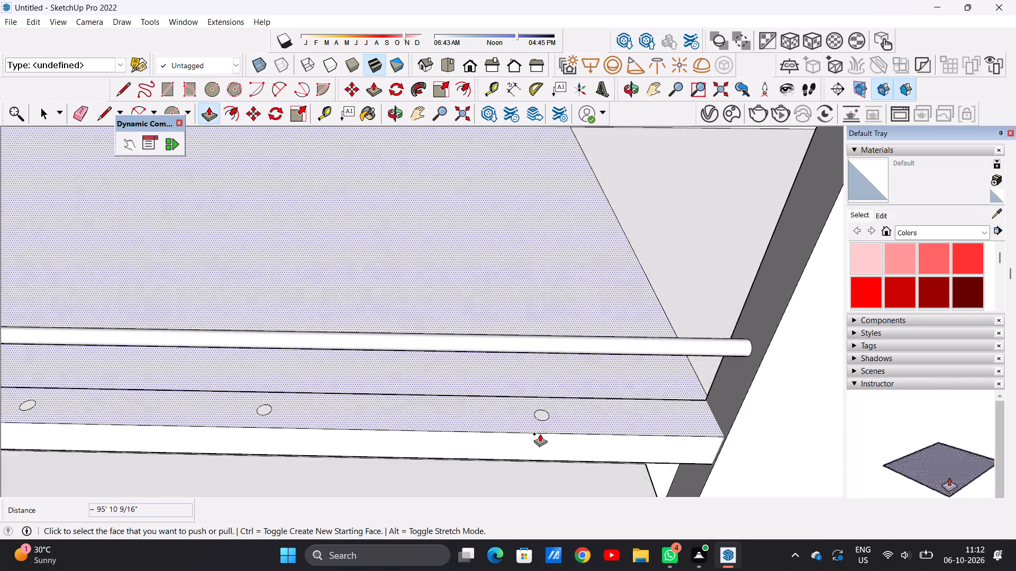
{"action": "scroll", "coordinate": [545, 418], "scroll_direction": "up", "scroll_amount": 11}
{"action": "left_click", "coordinate": [532, 411]}
{"action": "scroll", "coordinate": [542, 357], "scroll_direction": "down", "scroll_amount": 11}
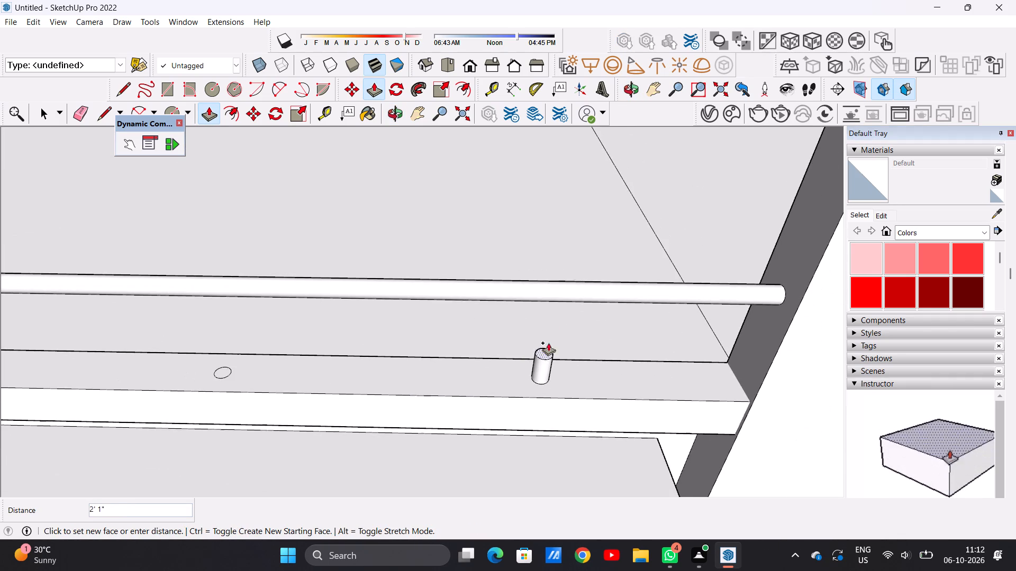
{"action": "scroll", "coordinate": [554, 291], "scroll_direction": "up", "scroll_amount": 11}
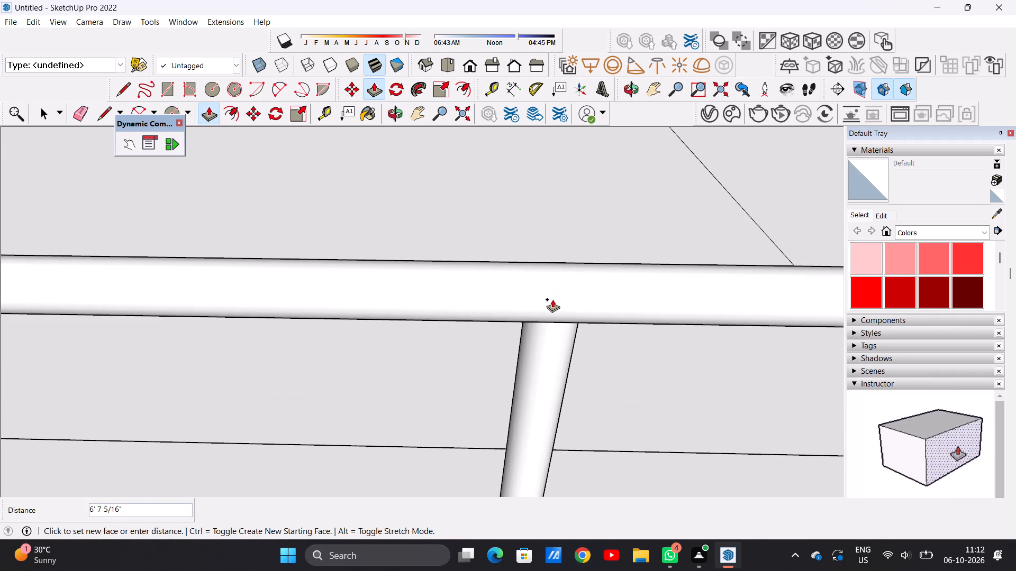
{"action": "left_click", "coordinate": [552, 300]}
{"action": "key", "text": "space"}
Push/Pull the second edge-strip circle from the tall wall up about 7' 13/16" into the top rail as a post.
{"action": "scroll", "coordinate": [551, 361], "scroll_direction": "down", "scroll_amount": 1}
{"action": "middle_click_drag", "start_coordinate": [550, 356], "coordinate": [392, 293]}
{"action": "middle_click_drag", "start_coordinate": [597, 269], "coordinate": [456, 297]}
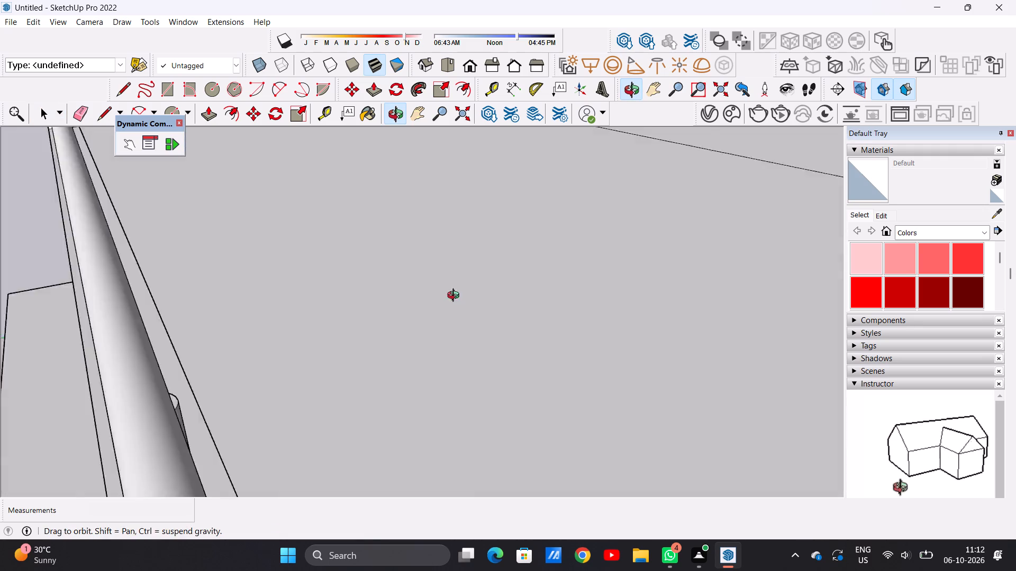
{"action": "middle_click_drag", "start_coordinate": [456, 297], "coordinate": [378, 294]}
{"action": "scroll", "coordinate": [502, 297], "scroll_direction": "down", "scroll_amount": 10}
{"action": "middle_click_drag", "start_coordinate": [427, 307], "coordinate": [382, 306]}
{"action": "scroll", "coordinate": [269, 269], "scroll_direction": "up", "scroll_amount": 13}
{"action": "middle_click_drag", "start_coordinate": [585, 342], "coordinate": [426, 355]}
{"action": "scroll", "coordinate": [439, 370], "scroll_direction": "down", "scroll_amount": 10}
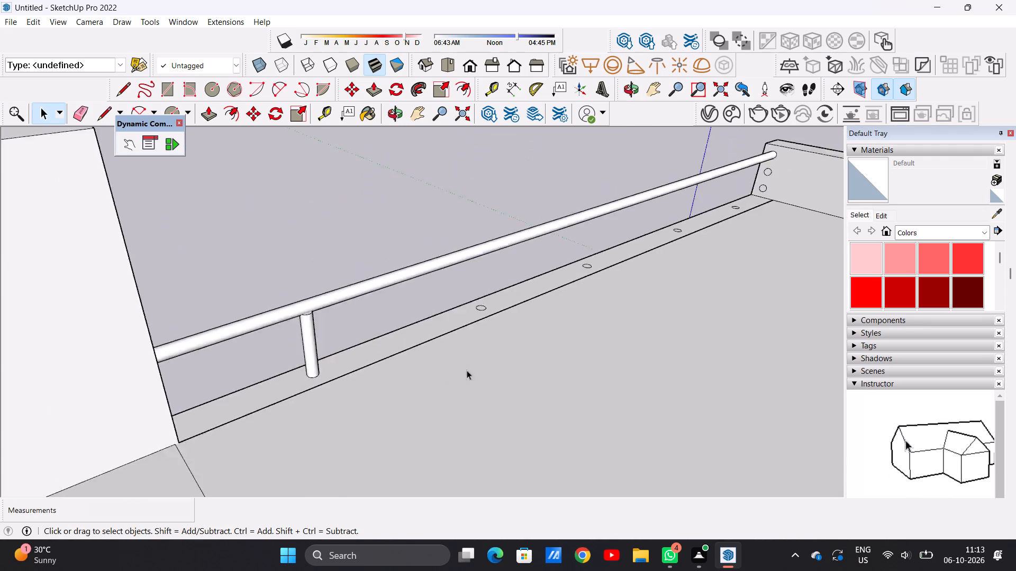
{"action": "scroll", "coordinate": [467, 370], "scroll_direction": "down", "scroll_amount": 2}
{"action": "middle_click_drag", "start_coordinate": [566, 369], "coordinate": [432, 390]}
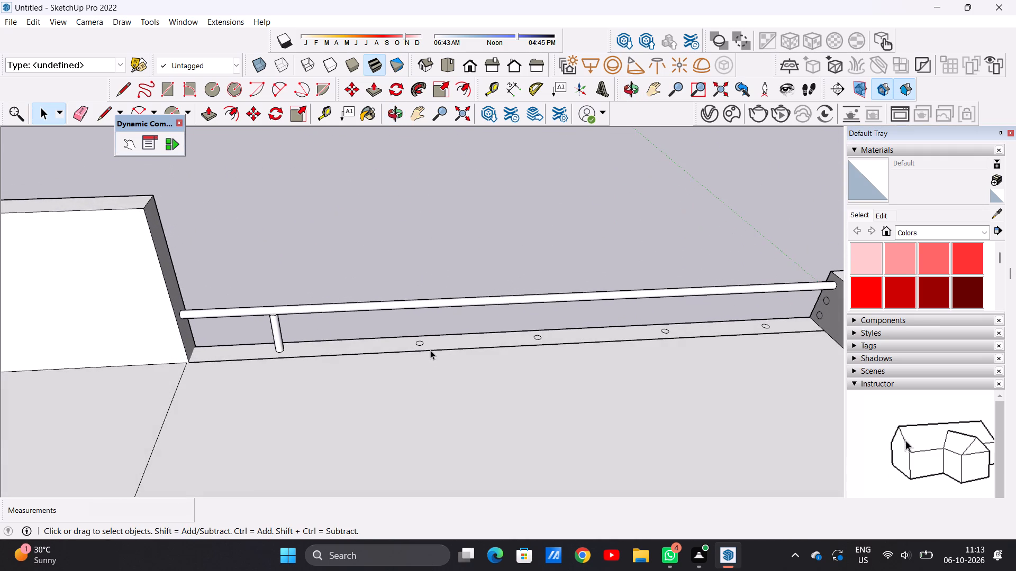
{"action": "scroll", "coordinate": [430, 350], "scroll_direction": "up", "scroll_amount": 12}
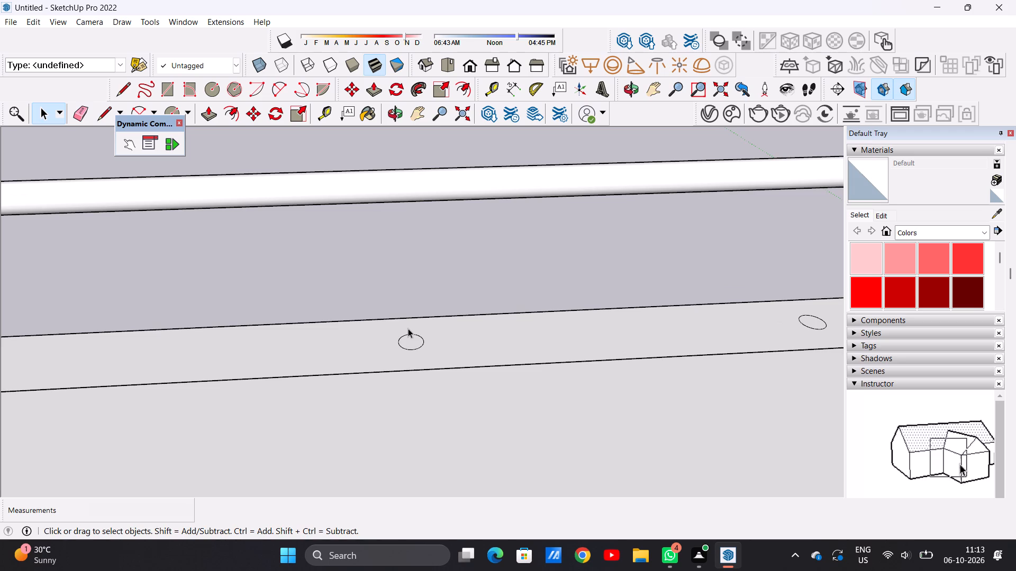
{"action": "key", "text": "p"}
{"action": "left_click", "coordinate": [412, 336]}
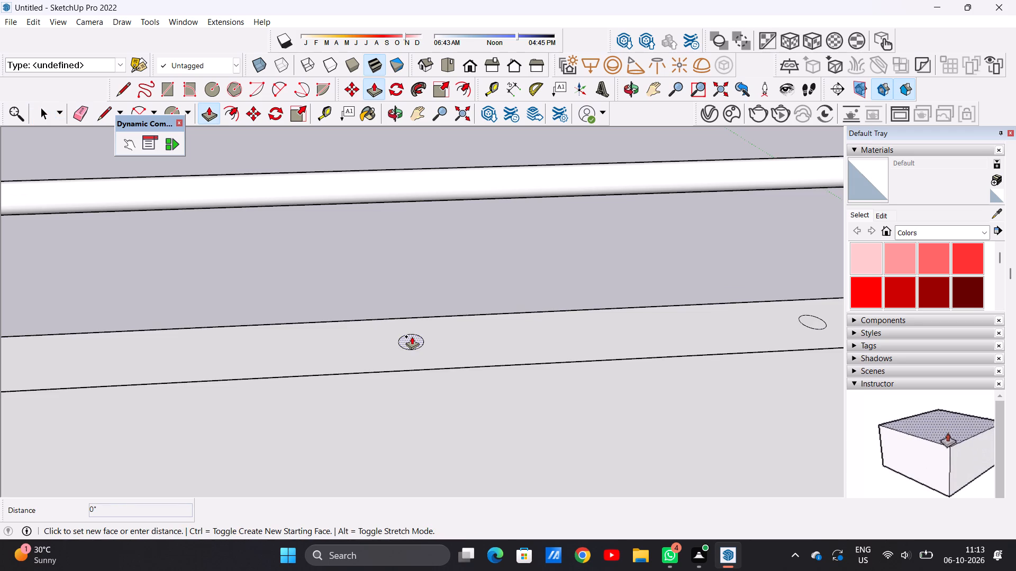
{"action": "left_click", "coordinate": [410, 181]}
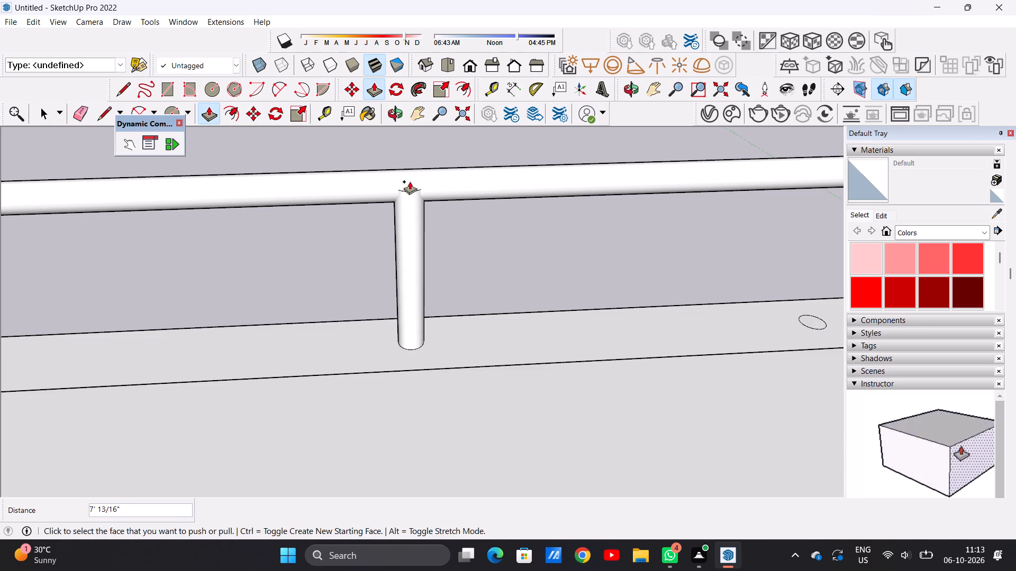
Push/Pull the middle circle on the edge strip up about 6' 11 11/16" into the top rail as a post.
{"action": "scroll", "coordinate": [404, 255], "scroll_direction": "down", "scroll_amount": 14}
{"action": "scroll", "coordinate": [634, 271], "scroll_direction": "up", "scroll_amount": 6}
{"action": "scroll", "coordinate": [622, 289], "scroll_direction": "down", "scroll_amount": 5}
{"action": "scroll", "coordinate": [597, 308], "scroll_direction": "up", "scroll_amount": 11}
{"action": "left_click", "coordinate": [585, 320]}
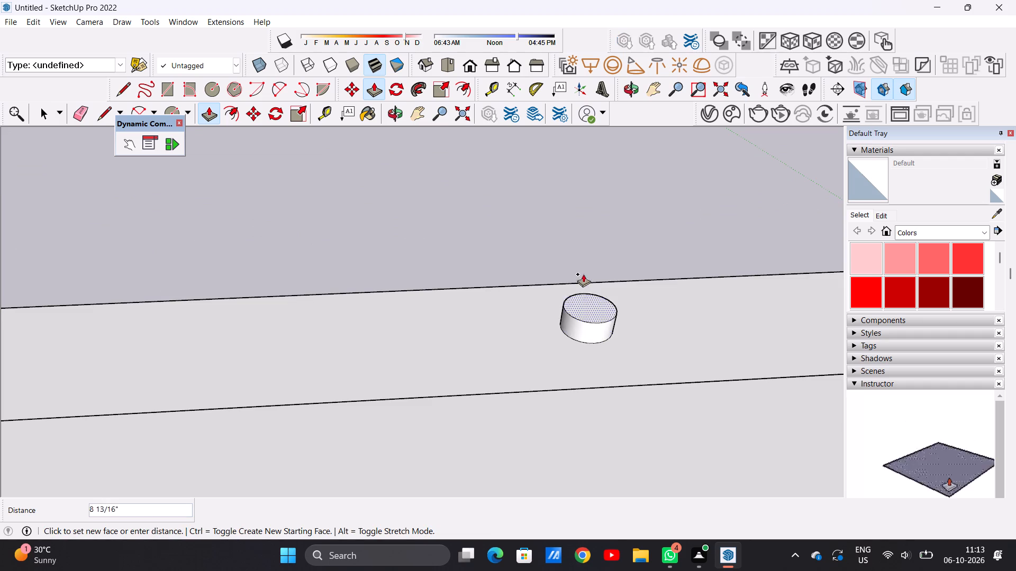
{"action": "scroll", "coordinate": [579, 268], "scroll_direction": "down", "scroll_amount": 16}
{"action": "scroll", "coordinate": [594, 214], "scroll_direction": "up", "scroll_amount": 13}
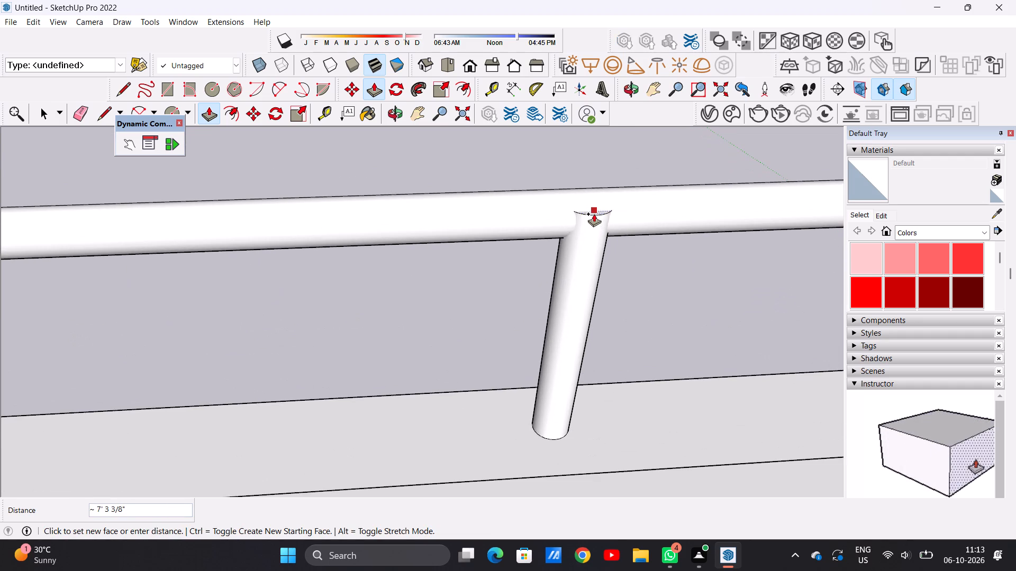
{"action": "left_click", "coordinate": [586, 212]}
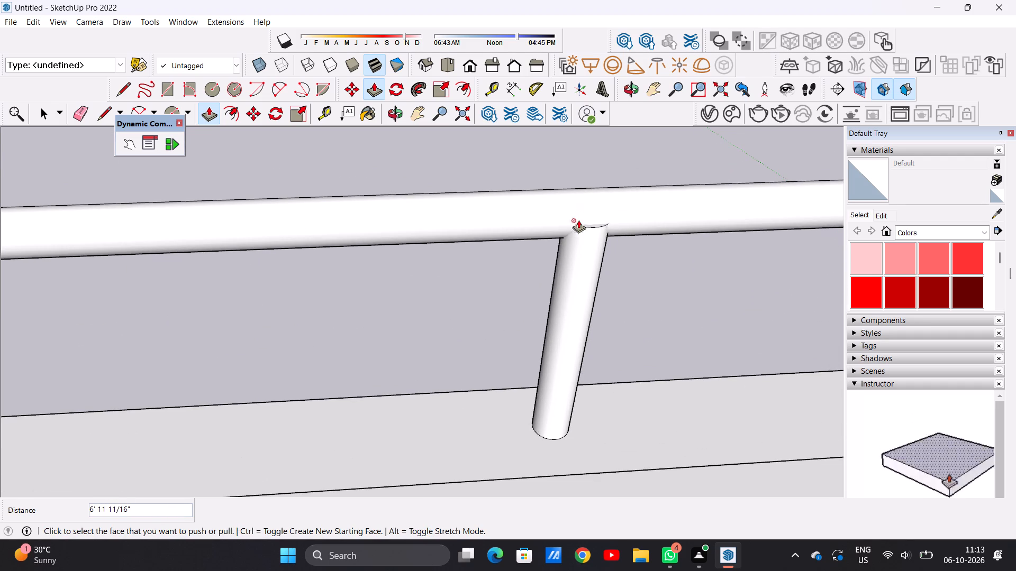
Push/Pull the fourth edge-strip circle from the tall wall up about 7' 3 3/8" into the top rail as a post.
{"action": "scroll", "coordinate": [548, 277], "scroll_direction": "down", "scroll_amount": 17}
{"action": "middle_click_drag", "start_coordinate": [637, 304], "coordinate": [587, 338]}
{"action": "scroll", "coordinate": [619, 320], "scroll_direction": "up", "scroll_amount": 2}
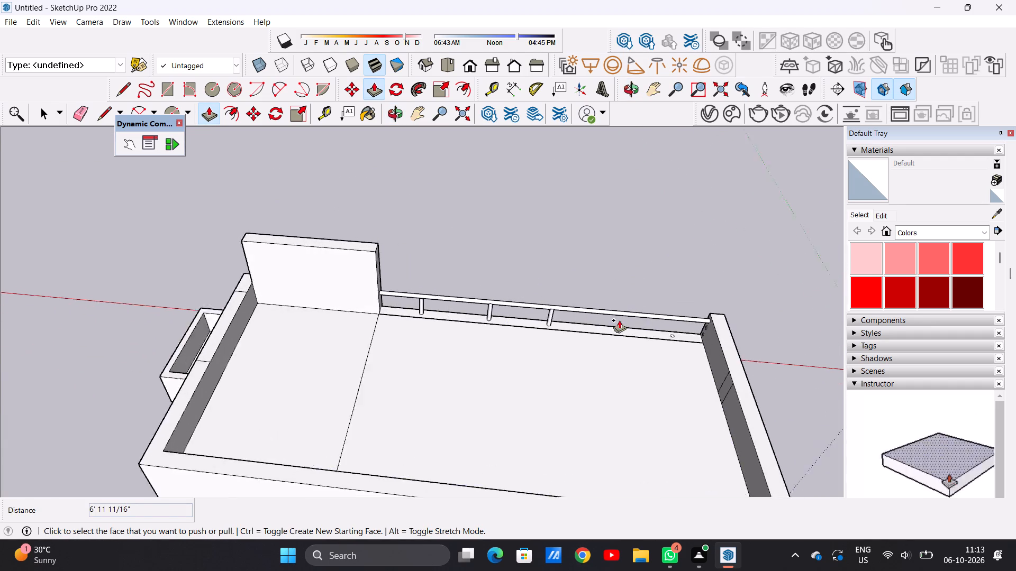
{"action": "scroll", "coordinate": [619, 320], "scroll_direction": "up", "scroll_amount": 17}
{"action": "scroll", "coordinate": [604, 352], "scroll_direction": "down", "scroll_amount": 5}
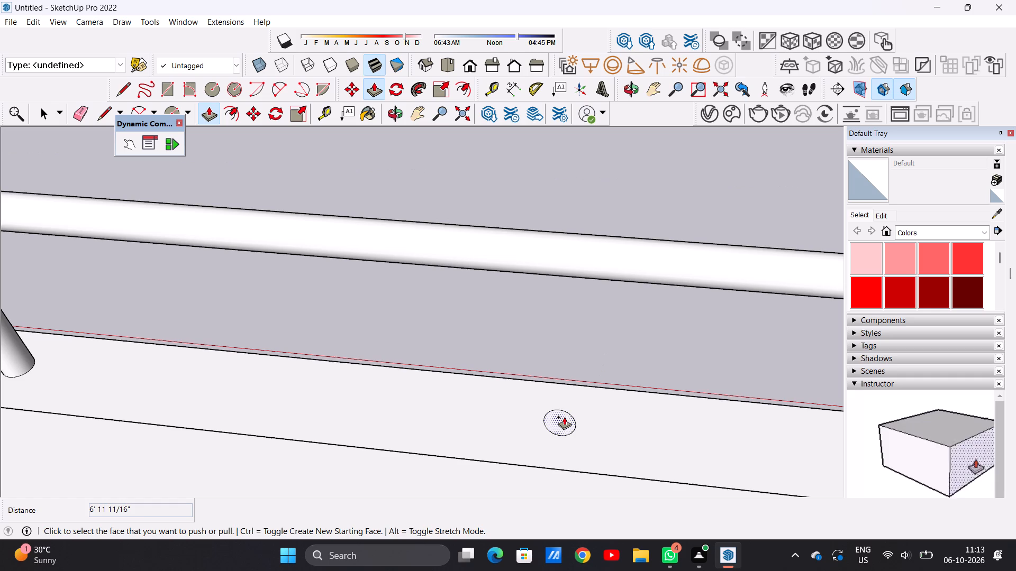
{"action": "left_click", "coordinate": [564, 417]}
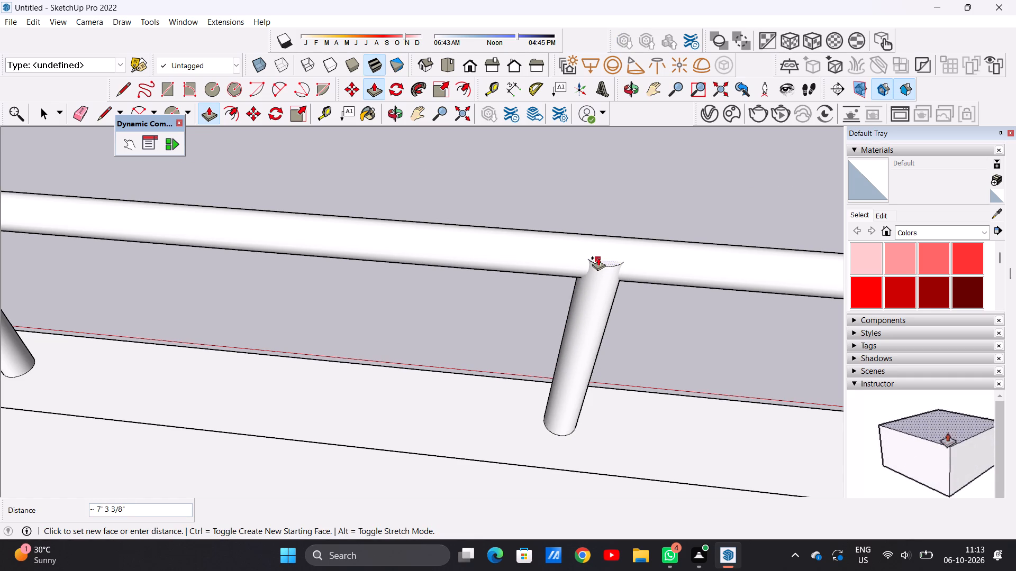
{"action": "left_click", "coordinate": [598, 257]}
Push/Pull the edge-strip circle nearest the side parapet up about 6' 10 5/16" into the top rail as a post.
{"action": "scroll", "coordinate": [595, 308], "scroll_direction": "down", "scroll_amount": 20}
{"action": "scroll", "coordinate": [595, 308], "scroll_direction": "down", "scroll_amount": 2}
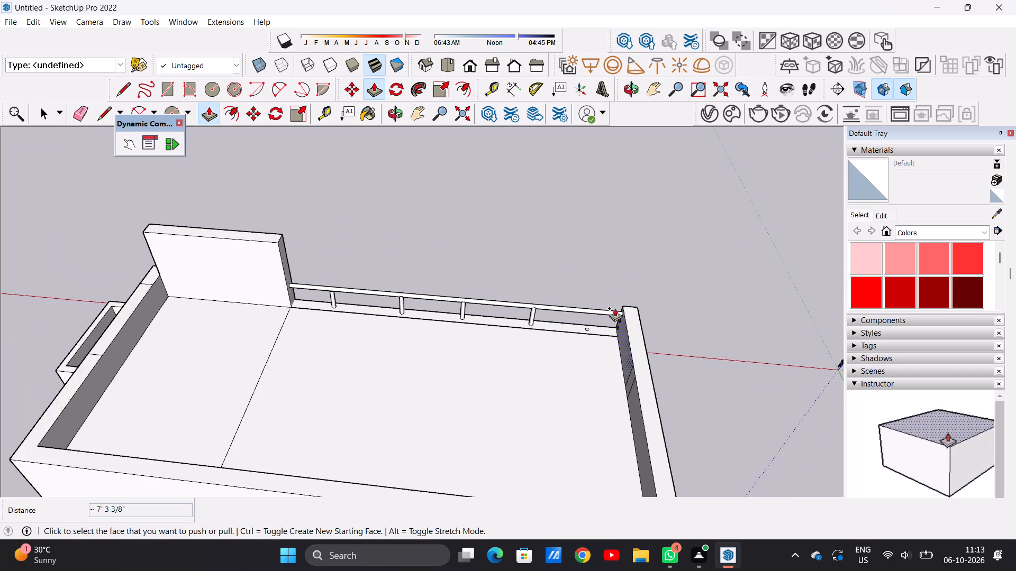
{"action": "scroll", "coordinate": [598, 309], "scroll_direction": "up", "scroll_amount": 17}
{"action": "scroll", "coordinate": [579, 352], "scroll_direction": "down", "scroll_amount": 6}
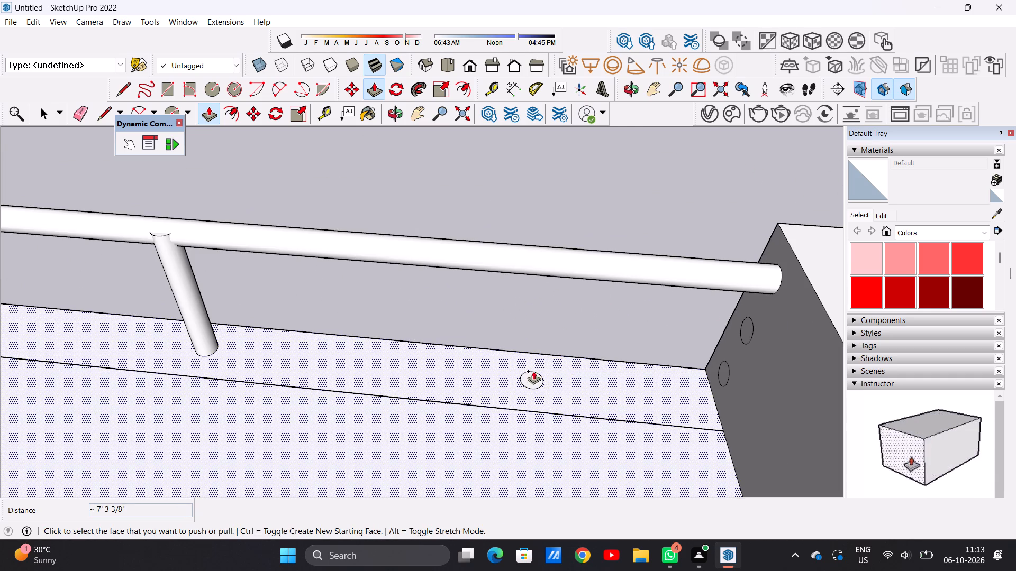
{"action": "left_click", "coordinate": [534, 374]}
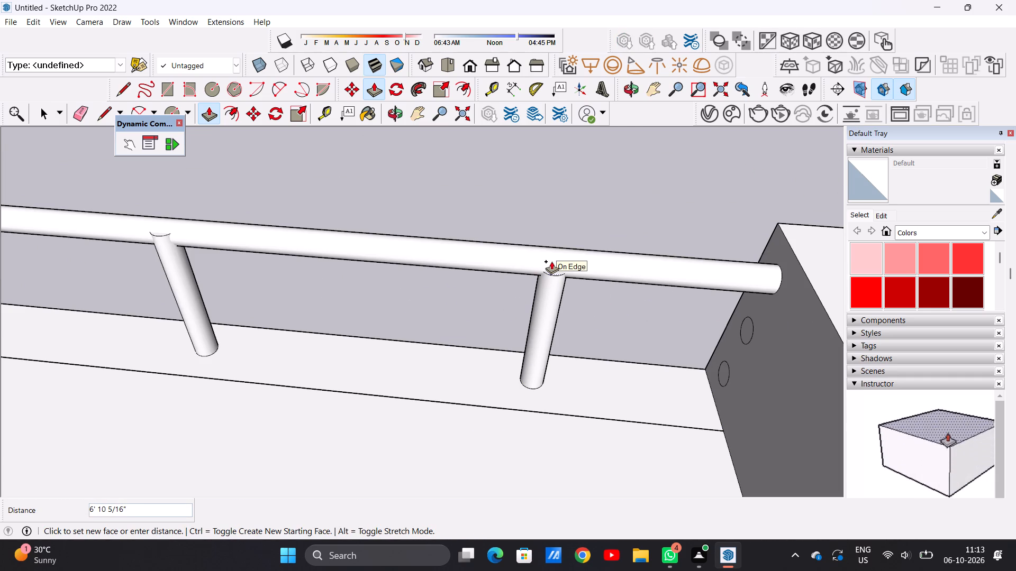
{"action": "left_click", "coordinate": [551, 261]}
Push/Pull the upper remaining circle on the side parapet's inner face about 95' 10 9/16" to the tall wall as the middle rail.
{"action": "scroll", "coordinate": [557, 307], "scroll_direction": "down", "scroll_amount": 9}
{"action": "middle_click_drag", "start_coordinate": [499, 348], "coordinate": [573, 340]}
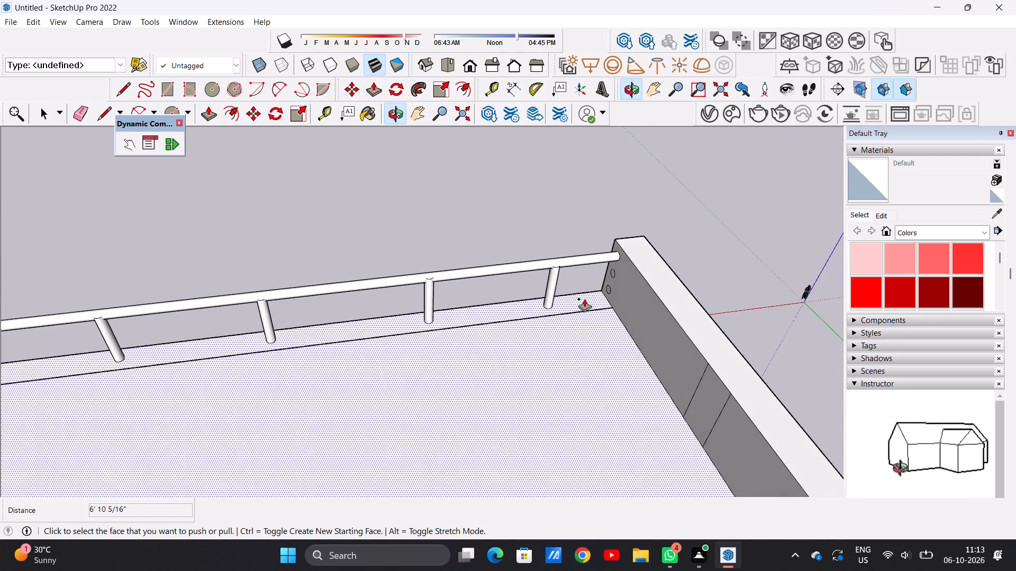
{"action": "scroll", "coordinate": [602, 277], "scroll_direction": "up", "scroll_amount": 10}
{"action": "left_click", "coordinate": [641, 266]}
{"action": "scroll", "coordinate": [528, 279], "scroll_direction": "down", "scroll_amount": 6}
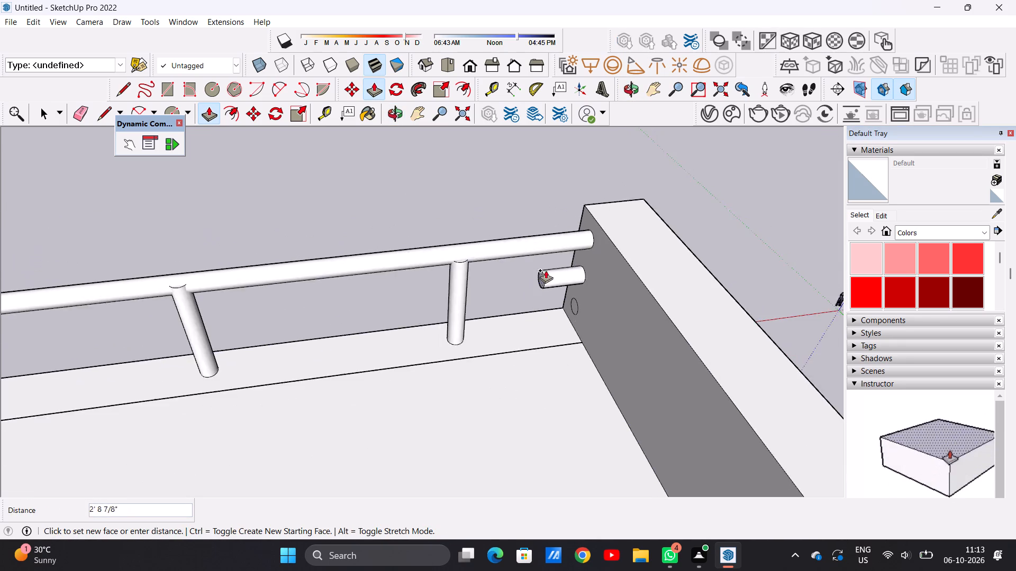
{"action": "scroll", "coordinate": [546, 270], "scroll_direction": "down", "scroll_amount": 20}
{"action": "scroll", "coordinate": [546, 270], "scroll_direction": "down", "scroll_amount": 8}
{"action": "scroll", "coordinate": [329, 288], "scroll_direction": "up", "scroll_amount": 4}
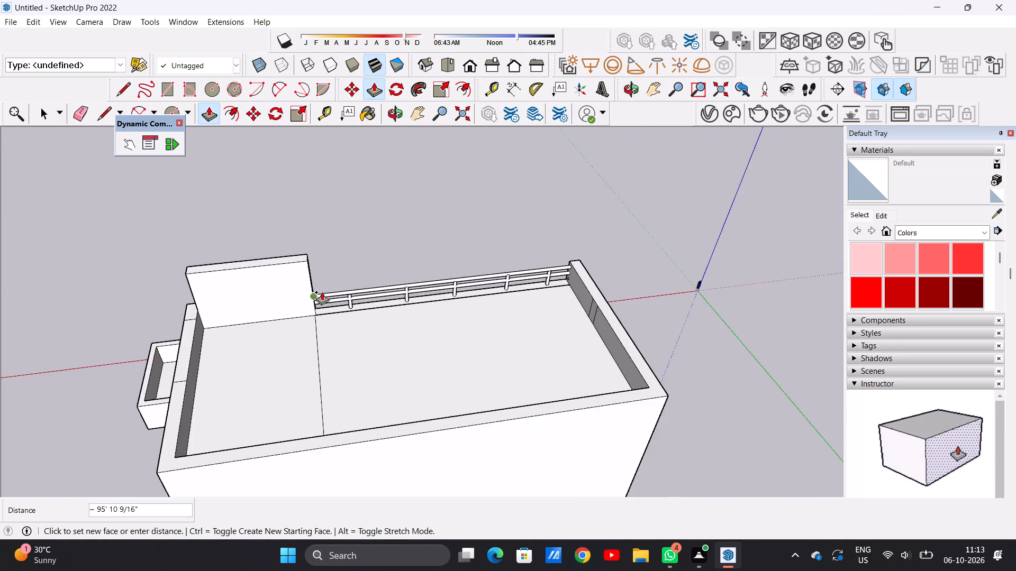
{"action": "scroll", "coordinate": [322, 292], "scroll_direction": "up", "scroll_amount": 3}
{"action": "scroll", "coordinate": [323, 299], "scroll_direction": "down", "scroll_amount": 1}
{"action": "scroll", "coordinate": [323, 299], "scroll_direction": "up", "scroll_amount": 12}
{"action": "middle_click_drag", "start_coordinate": [314, 304], "coordinate": [276, 288]}
{"action": "scroll", "coordinate": [295, 285], "scroll_direction": "up", "scroll_amount": 12}
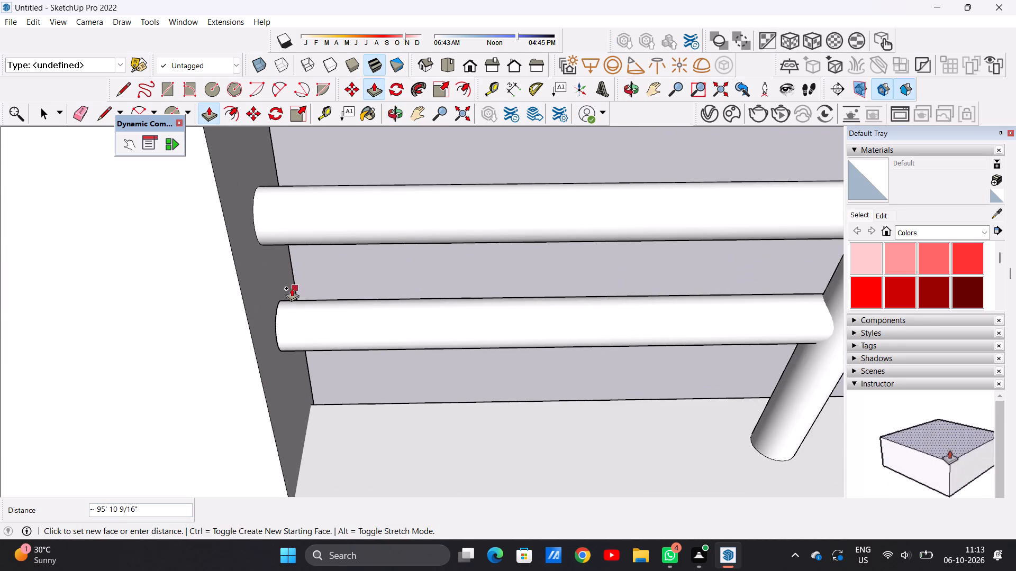
{"action": "left_click", "coordinate": [268, 281]}
Push/Pull the lowest circle on the side parapet's inner face about 95' 10 9/16" to the tall wall as the bottom rail.
{"action": "scroll", "coordinate": [291, 335], "scroll_direction": "down", "scroll_amount": 20}
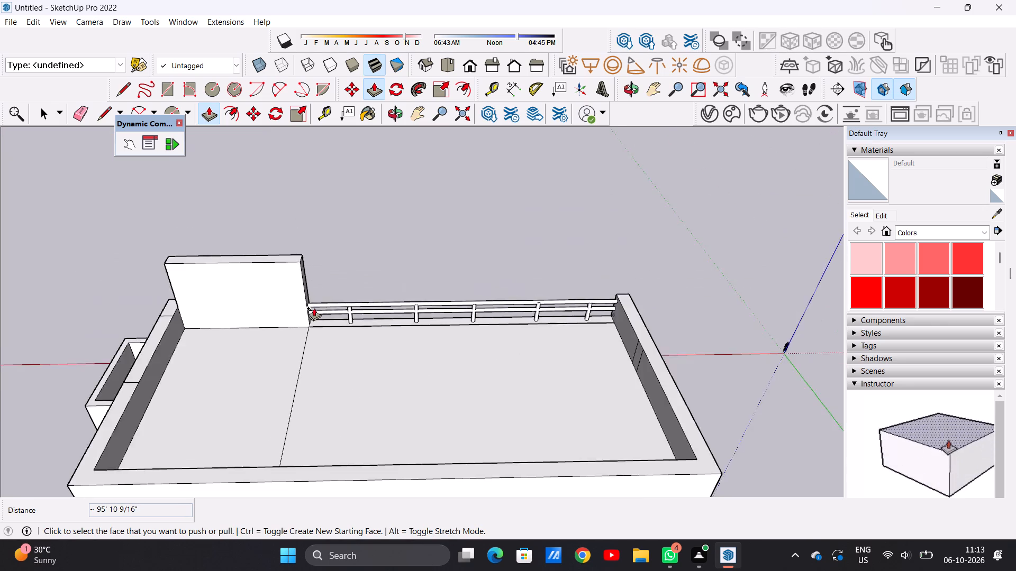
{"action": "scroll", "coordinate": [314, 308], "scroll_direction": "down", "scroll_amount": 6}
{"action": "middle_click_drag", "start_coordinate": [327, 328], "coordinate": [378, 316]}
{"action": "scroll", "coordinate": [541, 296], "scroll_direction": "up", "scroll_amount": 20}
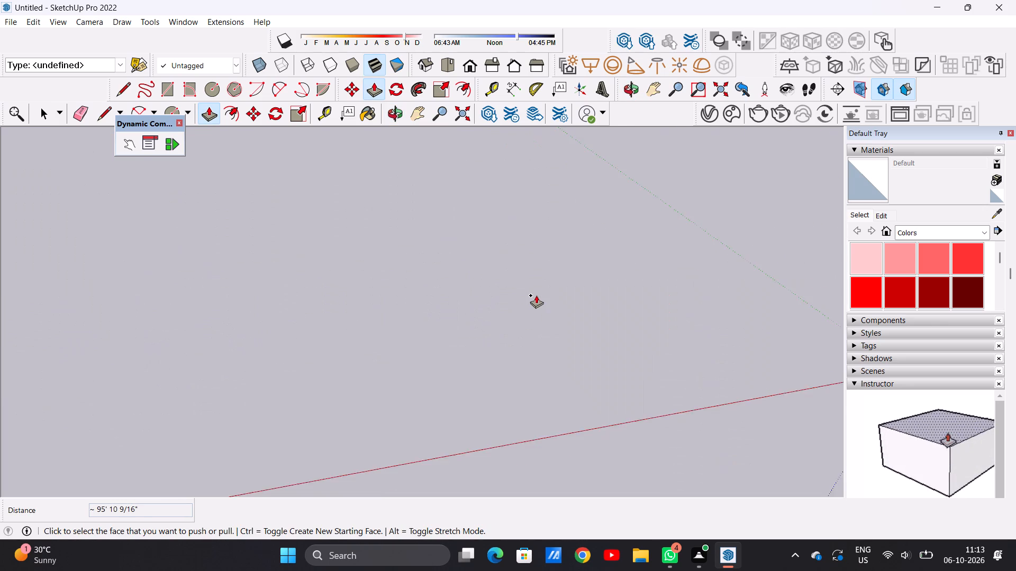
{"action": "scroll", "coordinate": [536, 295], "scroll_direction": "up", "scroll_amount": 3}
{"action": "scroll", "coordinate": [536, 295], "scroll_direction": "down", "scroll_amount": 6}
{"action": "left_click", "coordinate": [562, 306]}
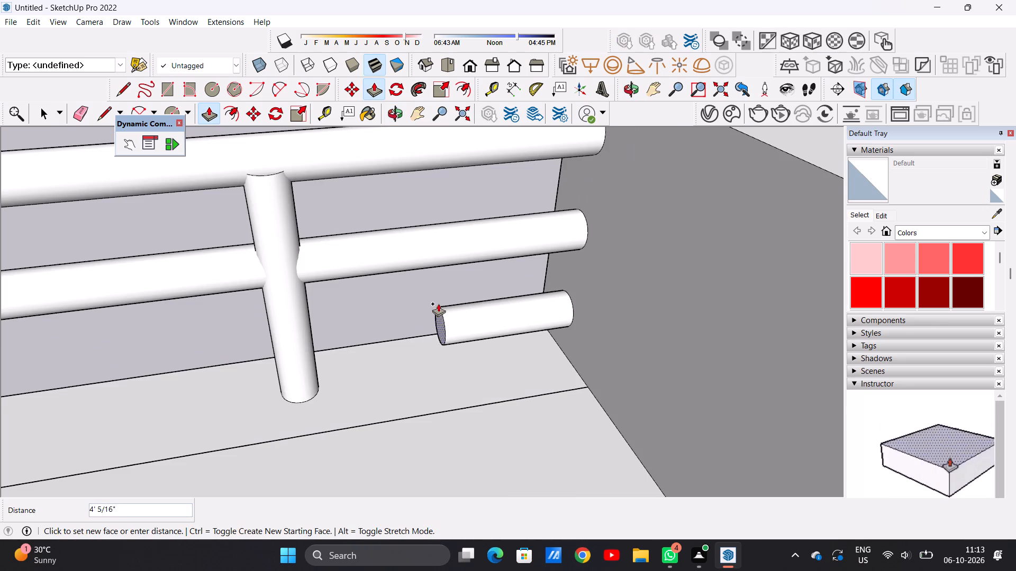
{"action": "scroll", "coordinate": [450, 302], "scroll_direction": "down", "scroll_amount": 6}
{"action": "scroll", "coordinate": [383, 305], "scroll_direction": "down", "scroll_amount": 10}
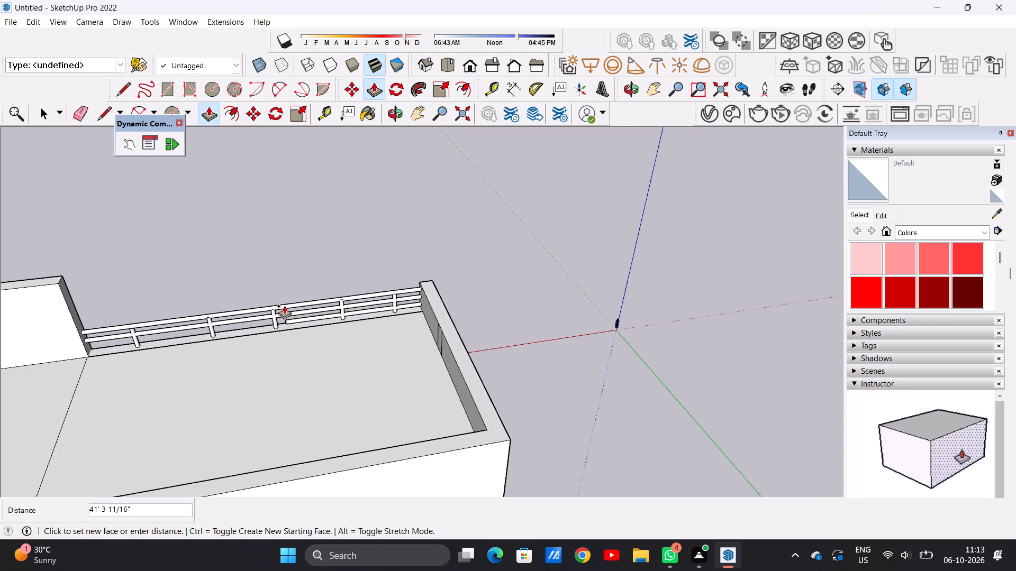
{"action": "scroll", "coordinate": [284, 306], "scroll_direction": "up", "scroll_amount": 4}
{"action": "scroll", "coordinate": [288, 308], "scroll_direction": "down", "scroll_amount": 9}
{"action": "scroll", "coordinate": [233, 316], "scroll_direction": "down", "scroll_amount": 8}
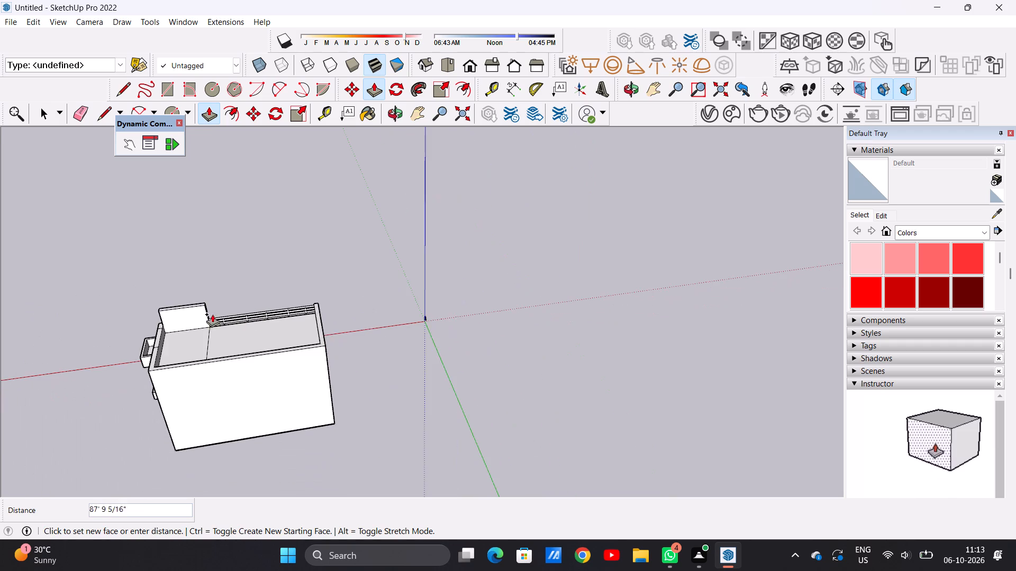
{"action": "scroll", "coordinate": [205, 315], "scroll_direction": "up", "scroll_amount": 7}
{"action": "scroll", "coordinate": [224, 328], "scroll_direction": "up", "scroll_amount": 18}
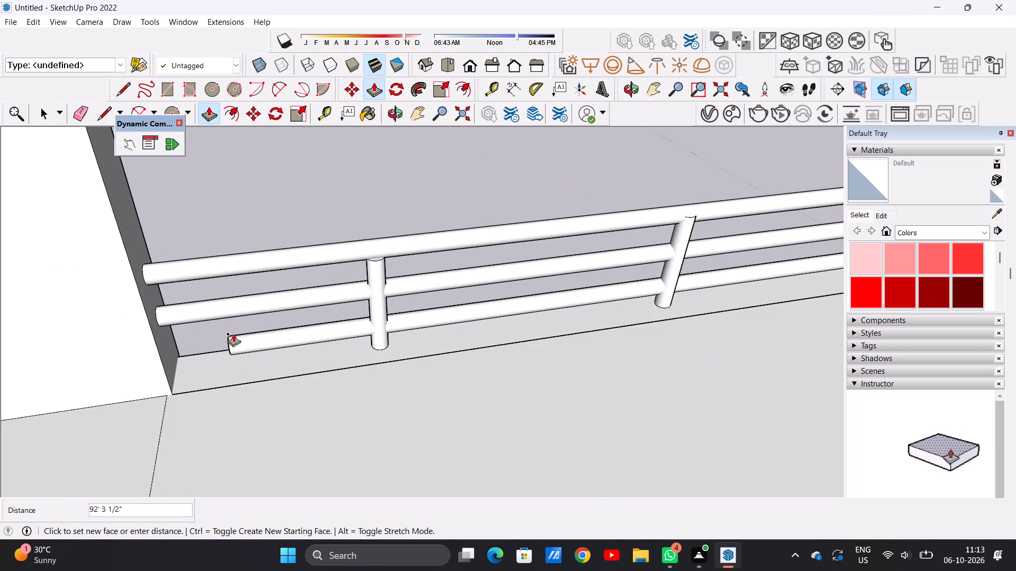
{"action": "scroll", "coordinate": [234, 334], "scroll_direction": "down", "scroll_amount": 8}
{"action": "scroll", "coordinate": [220, 338], "scroll_direction": "up", "scroll_amount": 11}
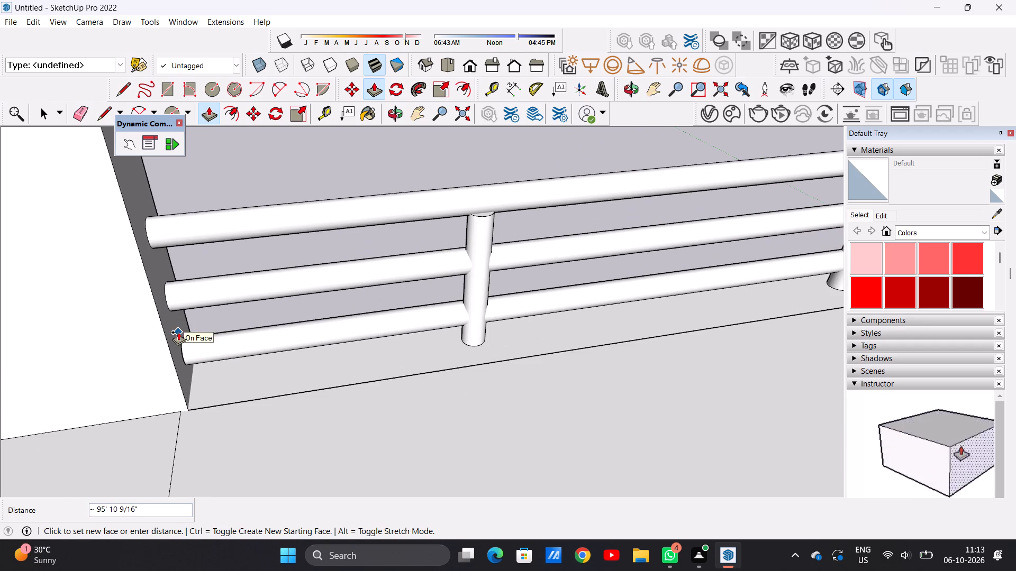
{"action": "left_click", "coordinate": [178, 332]}
{"action": "key", "text": "space"}
Examine the roof railing and the house's front elevation from above, straight on and below.
{"action": "scroll", "coordinate": [370, 349], "scroll_direction": "down", "scroll_amount": 15}
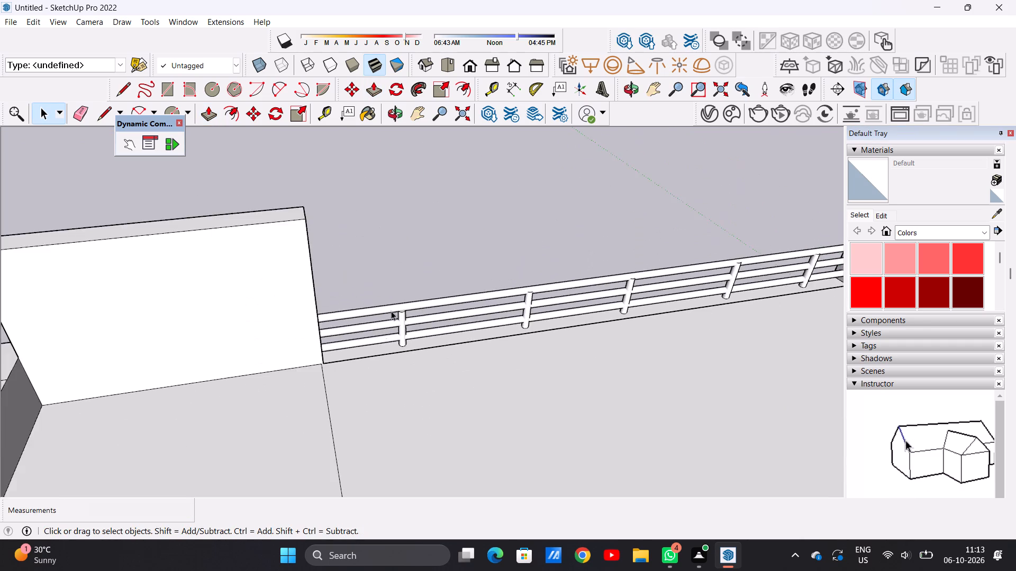
{"action": "scroll", "coordinate": [391, 311], "scroll_direction": "down", "scroll_amount": 9}
{"action": "middle_click_drag", "start_coordinate": [504, 316], "coordinate": [190, 300]}
{"action": "middle_click_drag", "start_coordinate": [520, 333], "coordinate": [205, 302]}
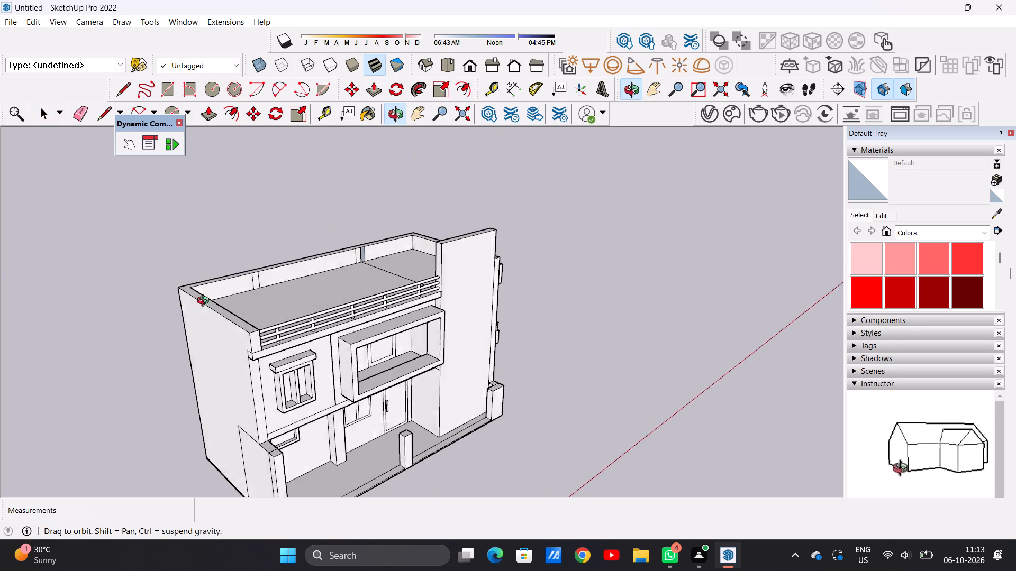
{"action": "middle_click_drag", "start_coordinate": [205, 302], "coordinate": [202, 302]}
{"action": "middle_click_drag", "start_coordinate": [399, 366], "coordinate": [237, 307]}
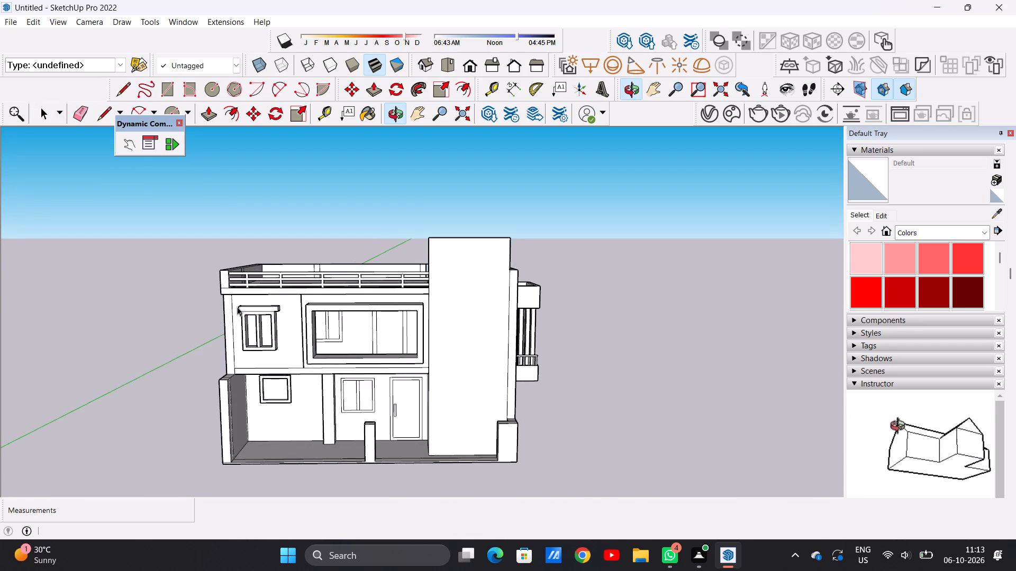
{"action": "scroll", "coordinate": [349, 321], "scroll_direction": "down", "scroll_amount": 4}
{"action": "scroll", "coordinate": [406, 312], "scroll_direction": "up", "scroll_amount": 5}
{"action": "scroll", "coordinate": [405, 312], "scroll_direction": "down", "scroll_amount": 2}
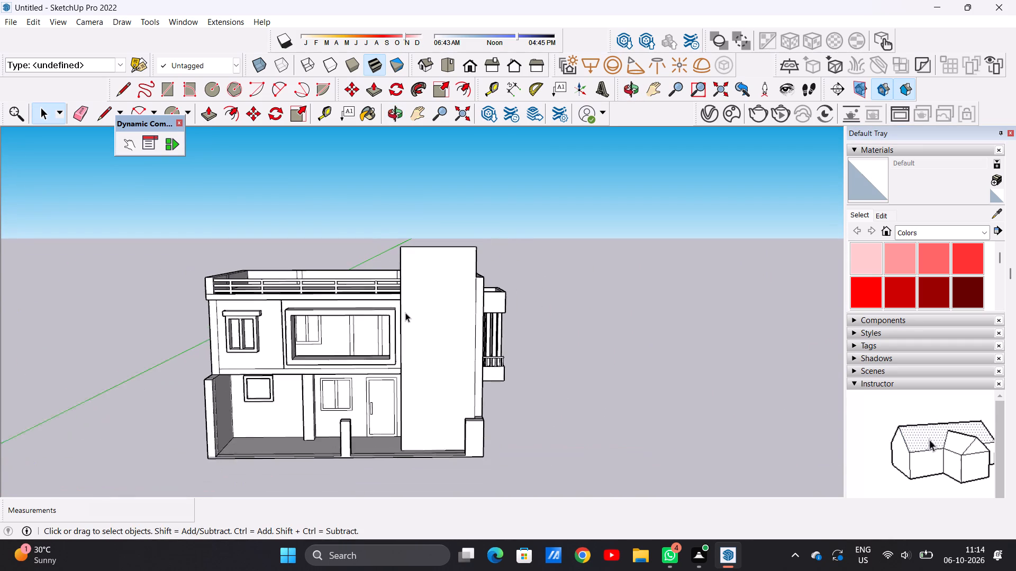
{"action": "scroll", "coordinate": [405, 312], "scroll_direction": "down", "scroll_amount": 1}
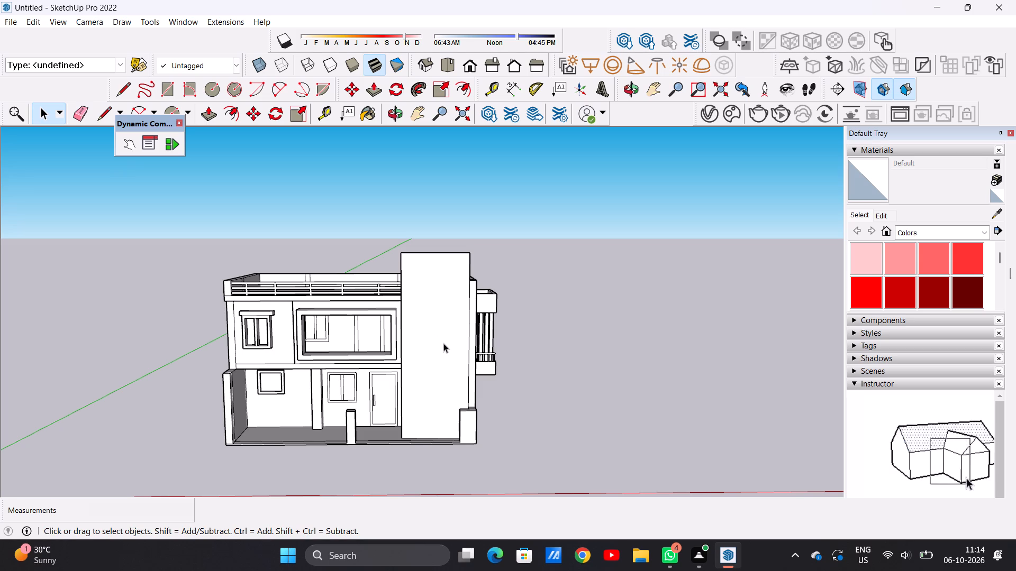
{"action": "scroll", "coordinate": [371, 316], "scroll_direction": "up", "scroll_amount": 5}
{"action": "middle_click_drag", "start_coordinate": [387, 341], "coordinate": [378, 276]}
{"action": "scroll", "coordinate": [376, 307], "scroll_direction": "down", "scroll_amount": 4}
{"action": "middle_click_drag", "start_coordinate": [364, 336], "coordinate": [345, 323]}
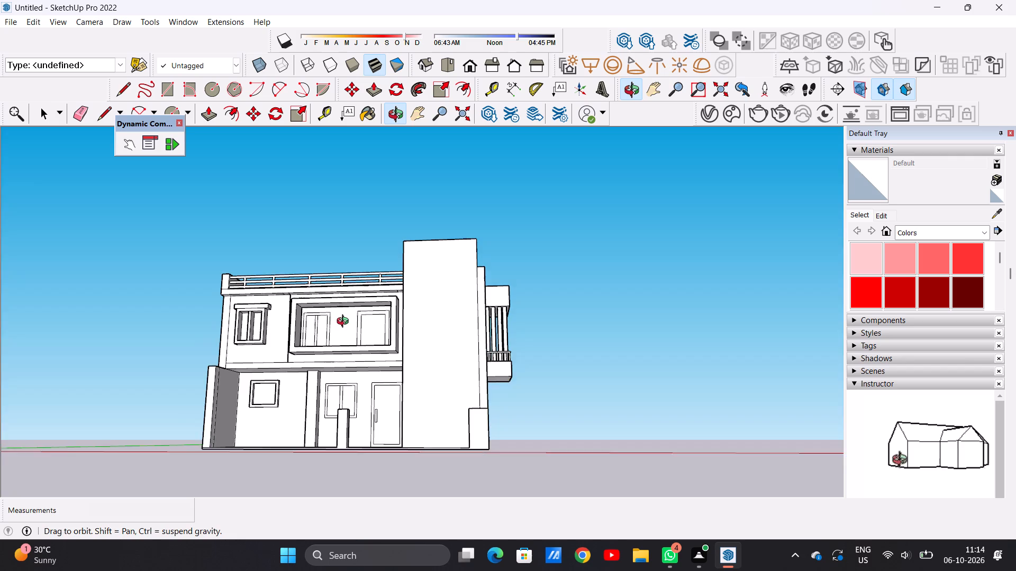
{"action": "middle_click_drag", "start_coordinate": [345, 323], "coordinate": [345, 343]}
{"action": "scroll", "coordinate": [355, 321], "scroll_direction": "up", "scroll_amount": 5}
{"action": "middle_click_drag", "start_coordinate": [350, 340], "coordinate": [352, 251]}
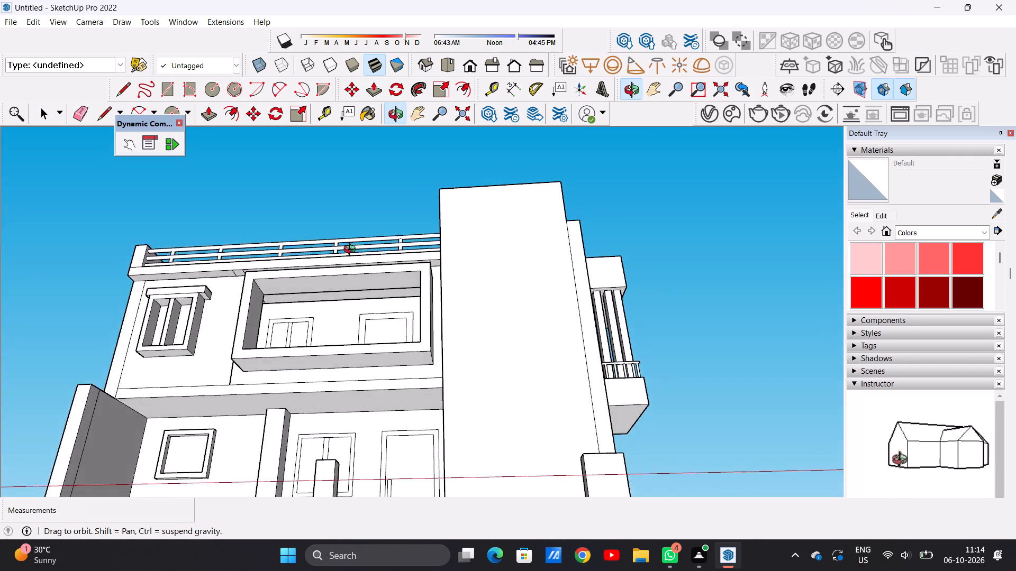
{"action": "middle_click_drag", "start_coordinate": [352, 251], "coordinate": [362, 355]}
{"action": "scroll", "coordinate": [365, 354], "scroll_direction": "down", "scroll_amount": 7}
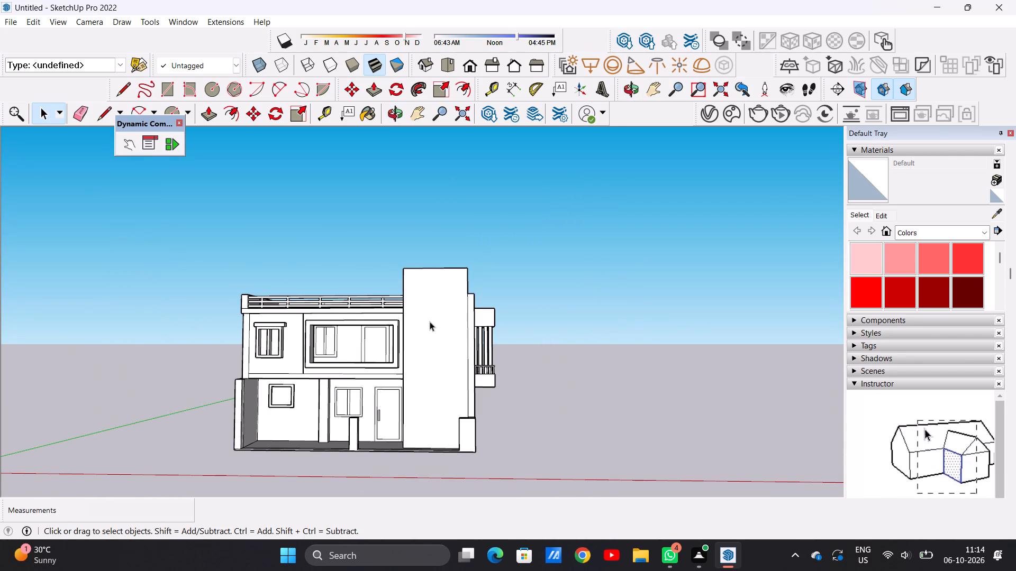
{"action": "middle_click_drag", "start_coordinate": [430, 321], "coordinate": [439, 339]}
Draw a vertical rectangle about 73' 1 1/16" by 19' 9 1/16" on the tall wall's front face.
{"action": "scroll", "coordinate": [439, 339], "scroll_direction": "up", "scroll_amount": 4}
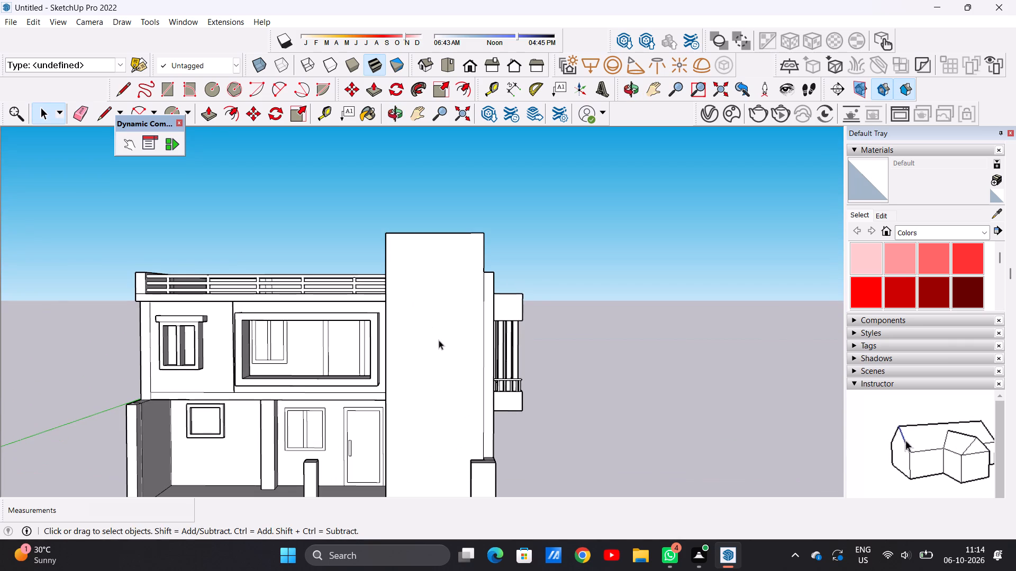
{"action": "scroll", "coordinate": [439, 340], "scroll_direction": "up", "scroll_amount": 2}
{"action": "key", "text": "r"}
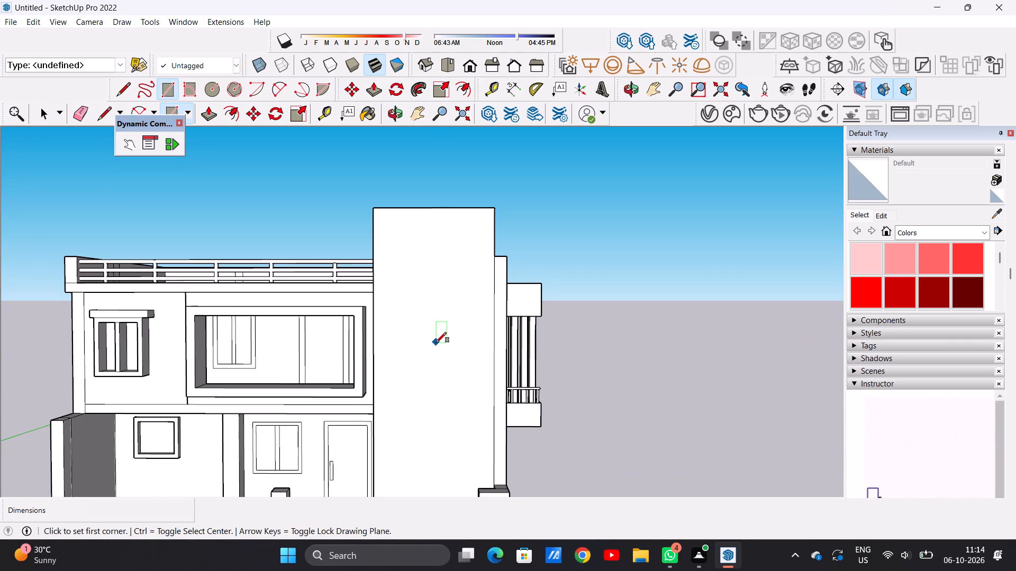
{"action": "left_click", "coordinate": [405, 242]}
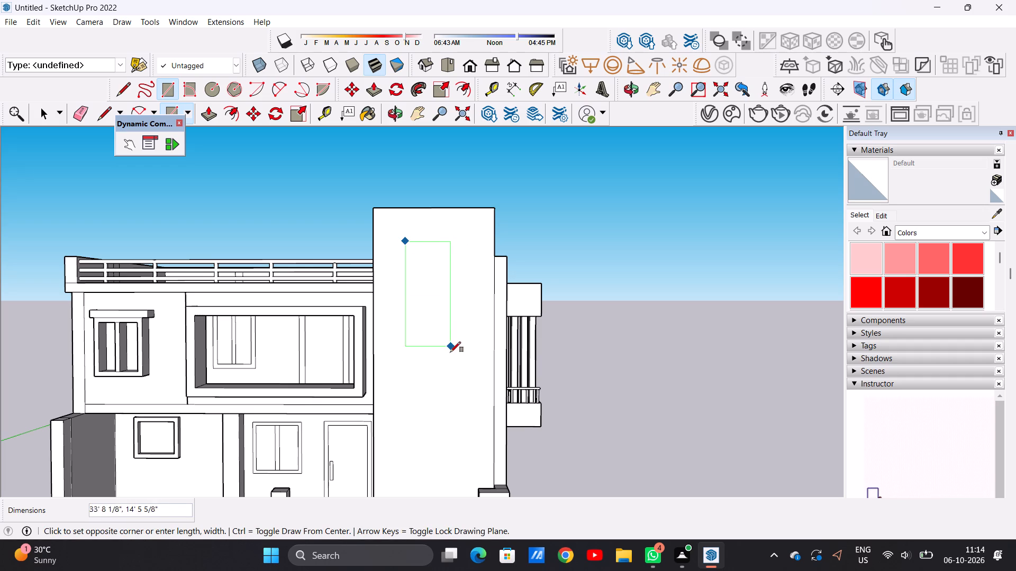
{"action": "scroll", "coordinate": [458, 352], "scroll_direction": "down", "scroll_amount": 9}
{"action": "scroll", "coordinate": [461, 391], "scroll_direction": "up", "scroll_amount": 5}
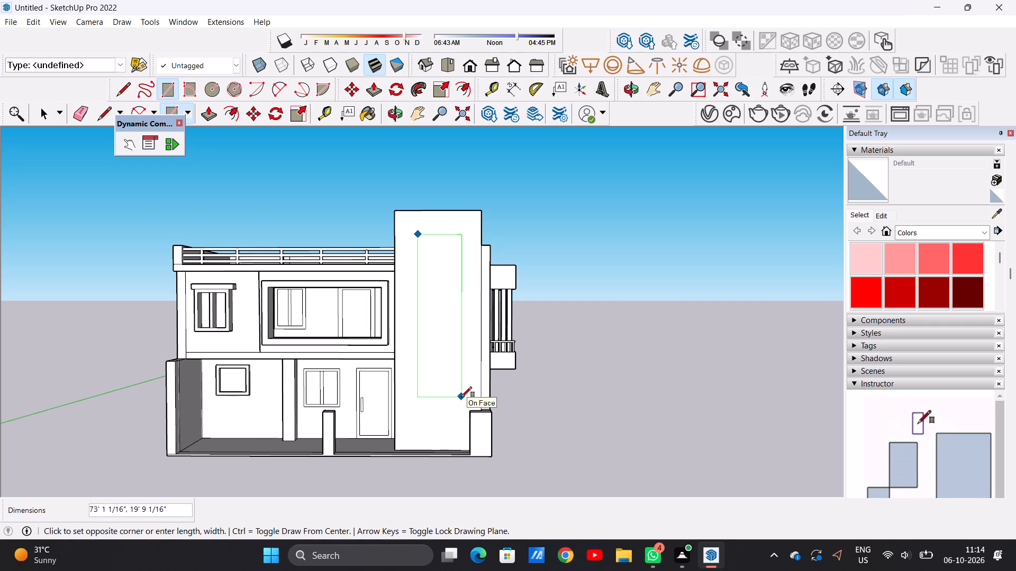
{"action": "left_click", "coordinate": [461, 397]}
{"action": "key", "text": "space"}
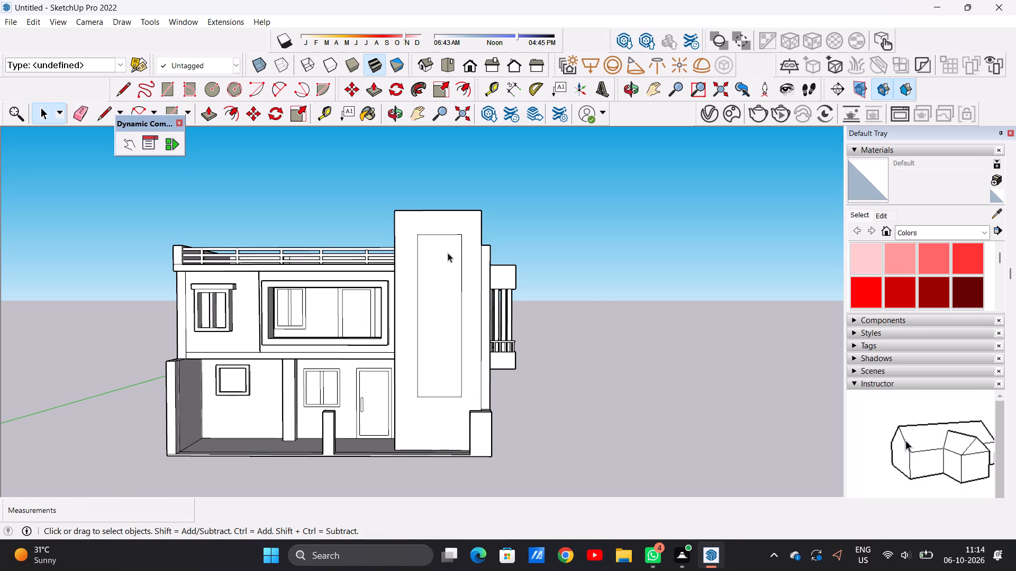
Offset the tall wall's rectangle inward by about 2' 11 7/8" to form a window frame outline.
{"action": "scroll", "coordinate": [446, 253], "scroll_direction": "up", "scroll_amount": 3}
{"action": "key", "text": "o"}
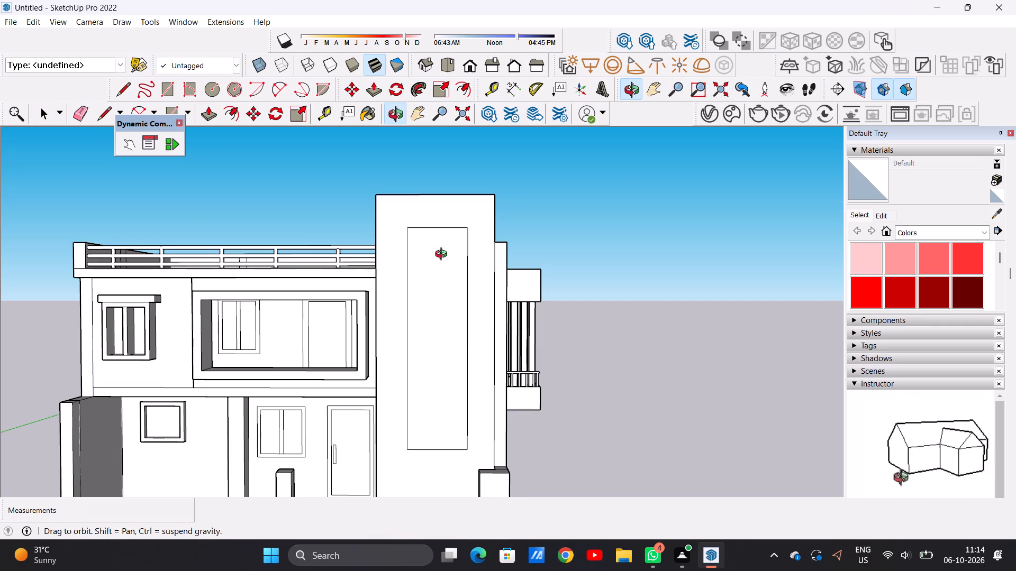
{"action": "key", "text": "f"}
{"action": "left_click", "coordinate": [422, 239]}
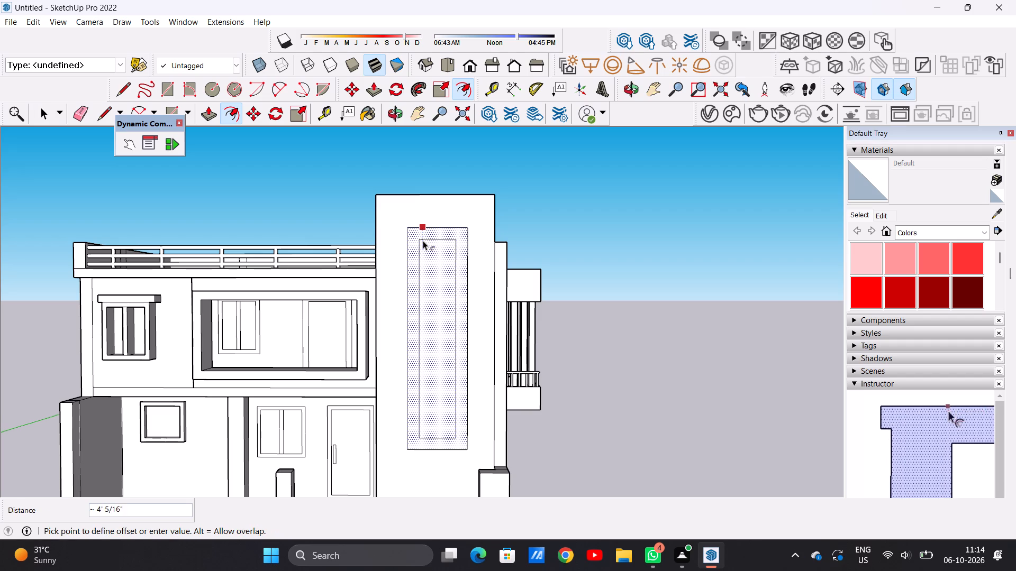
{"action": "left_click", "coordinate": [423, 237]}
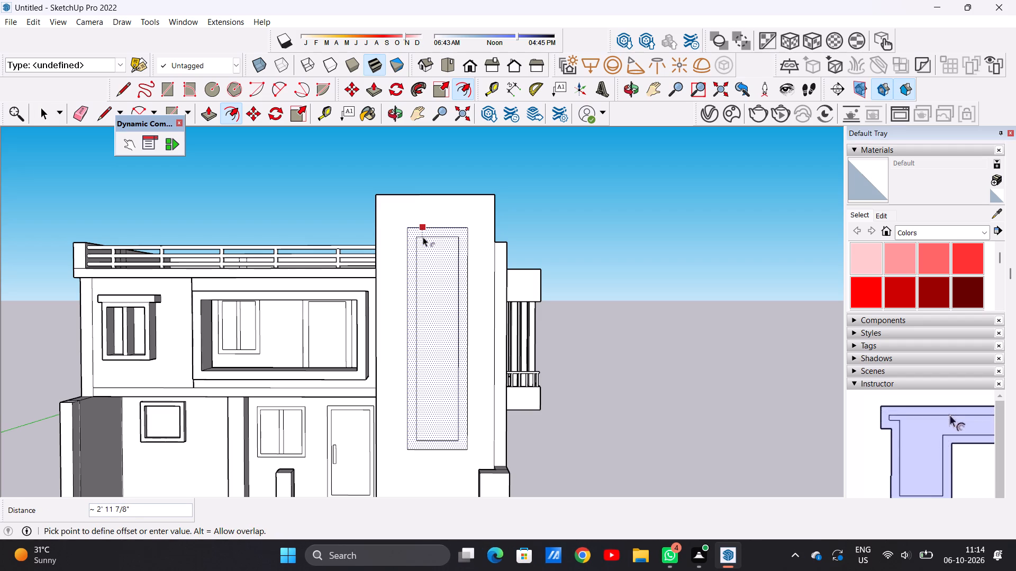
{"action": "key", "text": "space"}
Draw a vertical centre line about 67' 1 5/16" long from the inner rectangle's top edge midpoint to its bottom edge.
{"action": "scroll", "coordinate": [422, 237], "scroll_direction": "down", "scroll_amount": 4}
{"action": "middle_click_drag", "start_coordinate": [426, 323], "coordinate": [433, 335]}
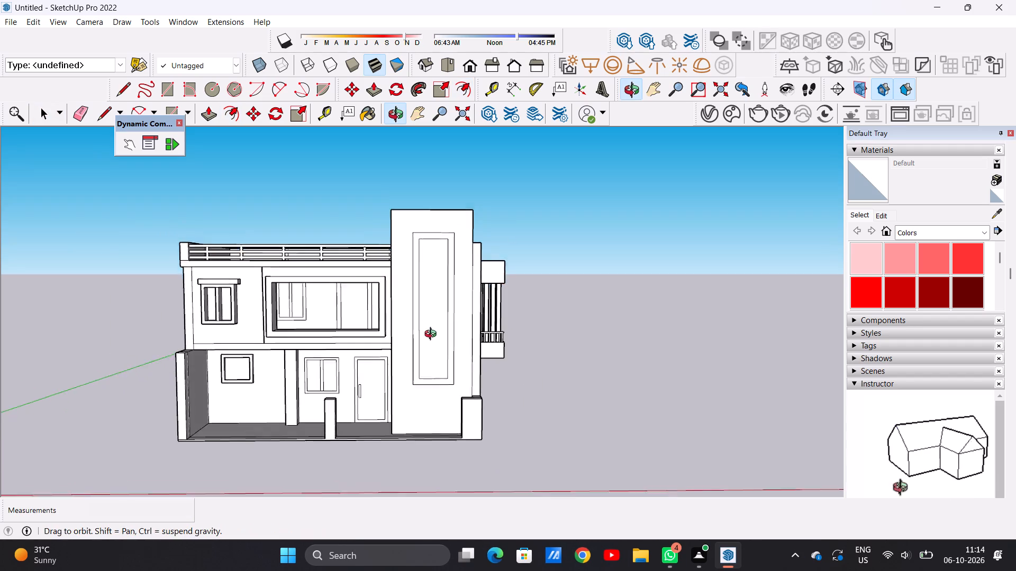
{"action": "middle_click_drag", "start_coordinate": [433, 335], "coordinate": [443, 360]}
{"action": "scroll", "coordinate": [455, 266], "scroll_direction": "up", "scroll_amount": 6}
{"action": "key", "text": "l"}
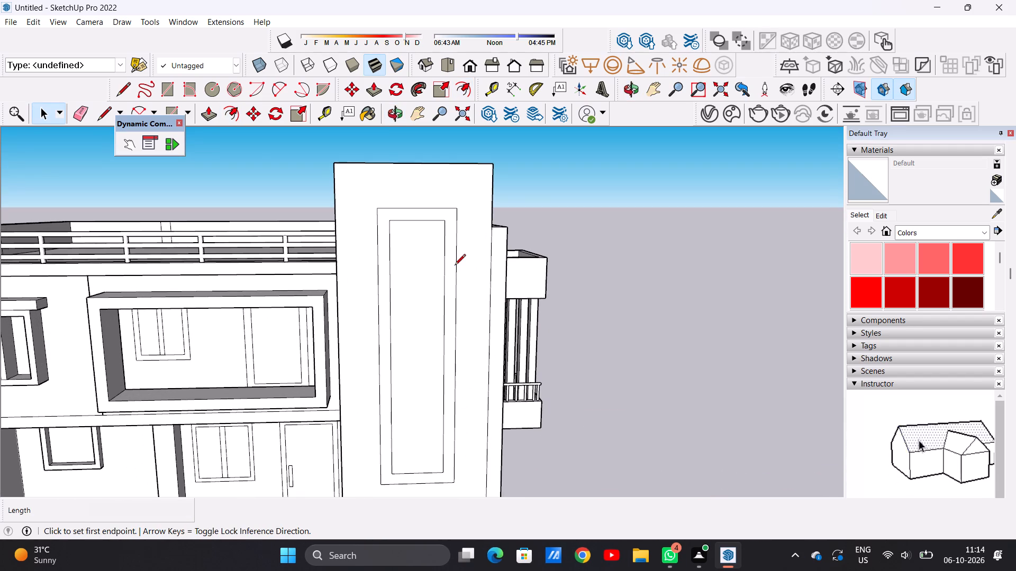
{"action": "scroll", "coordinate": [423, 231], "scroll_direction": "up", "scroll_amount": 7}
{"action": "left_click", "coordinate": [414, 209]}
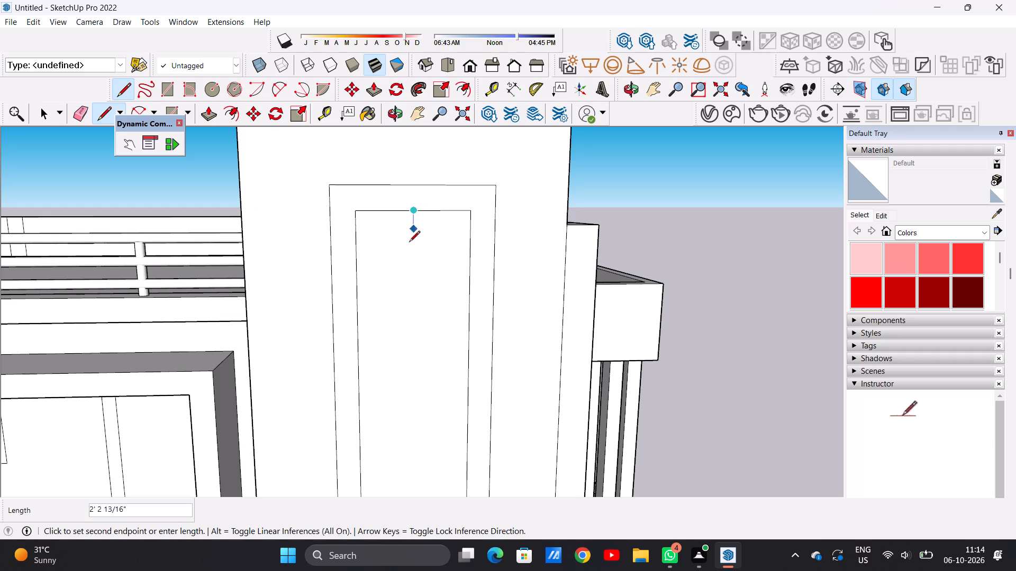
{"action": "scroll", "coordinate": [421, 248], "scroll_direction": "down", "scroll_amount": 15}
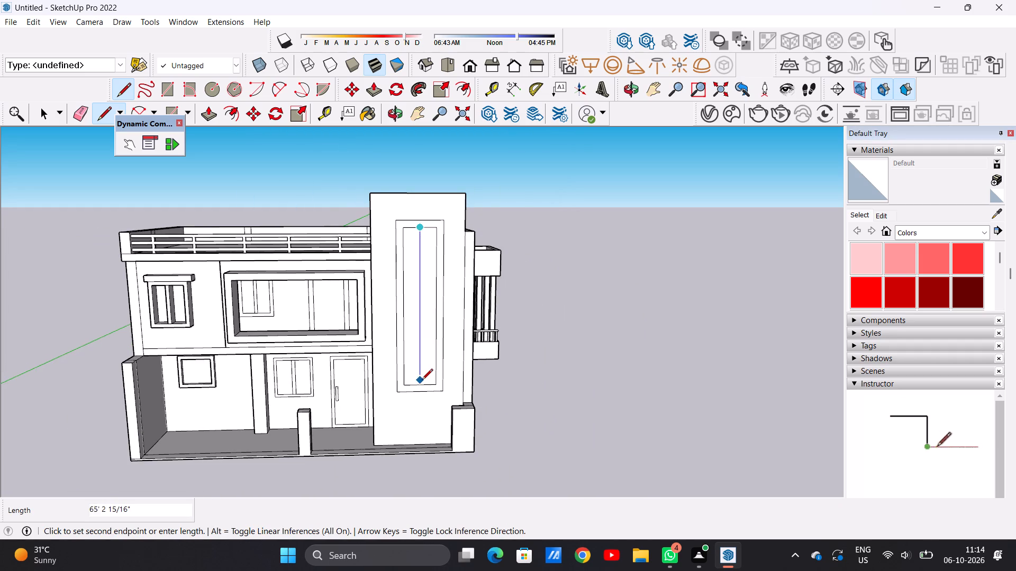
{"action": "left_click", "coordinate": [421, 384]}
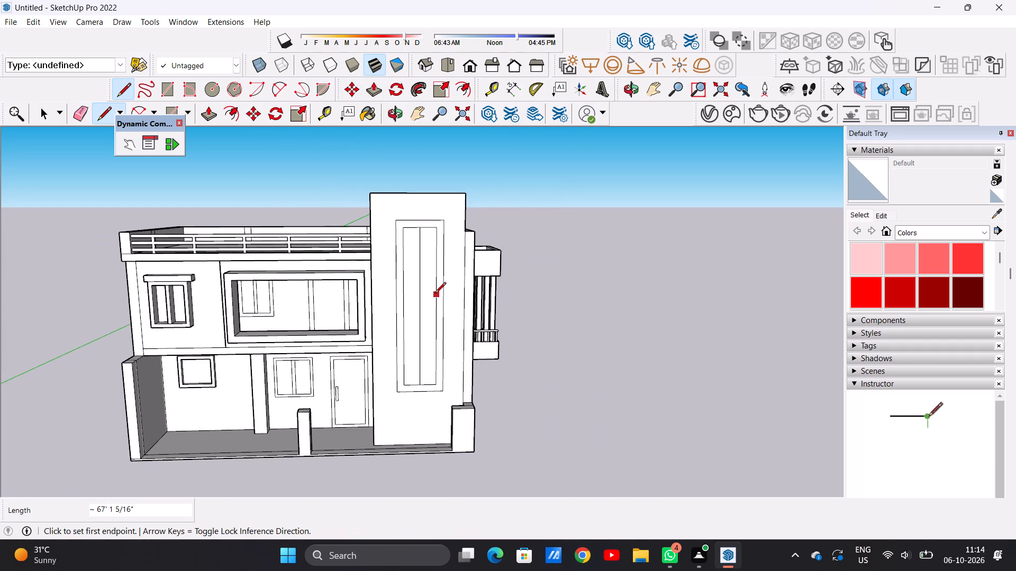
Draw three horizontal lines about 13' 9 5/16" long across the tall window's inner rectangle, dividing it into four rows of panes.
{"action": "scroll", "coordinate": [435, 294], "scroll_direction": "up", "scroll_amount": 6}
{"action": "left_click", "coordinate": [376, 238]}
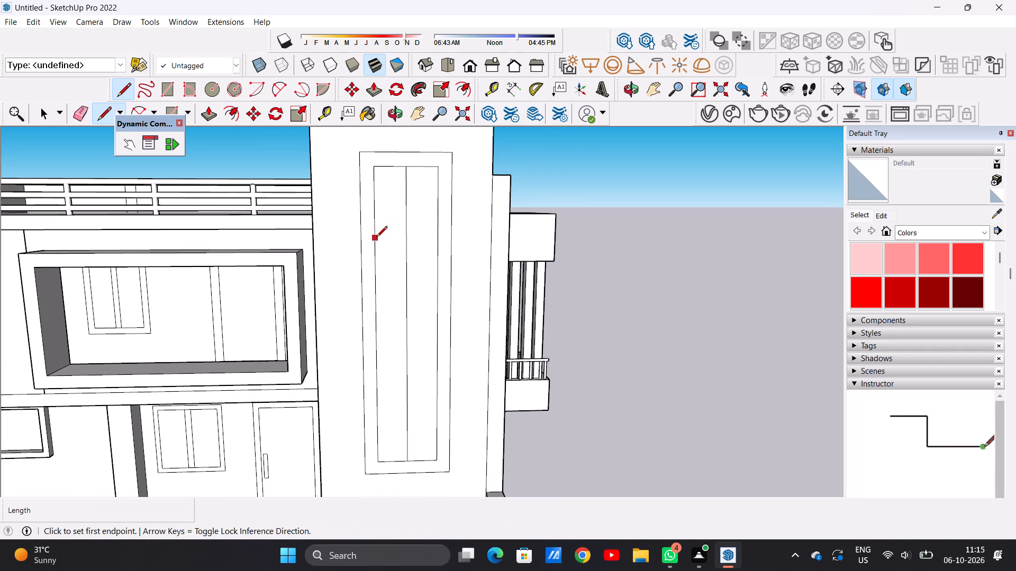
{"action": "left_click", "coordinate": [438, 241]}
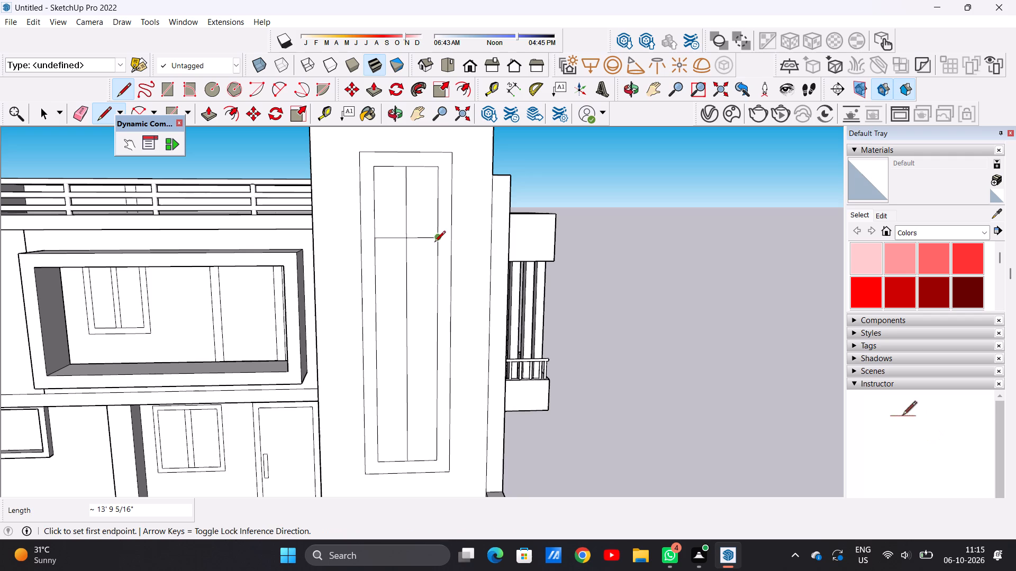
{"action": "left_click", "coordinate": [378, 308]}
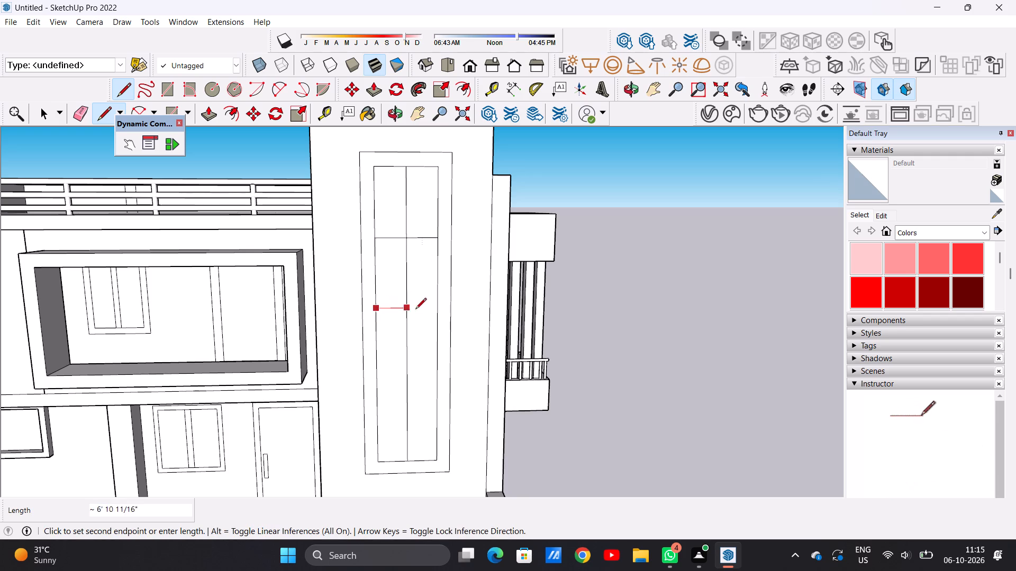
{"action": "left_click", "coordinate": [435, 310]}
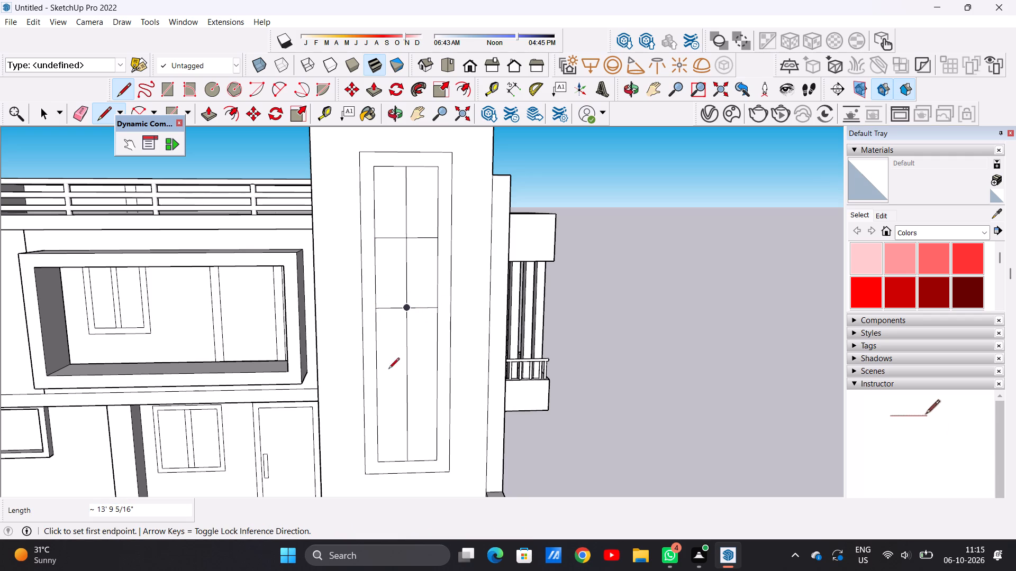
{"action": "left_click", "coordinate": [379, 385]}
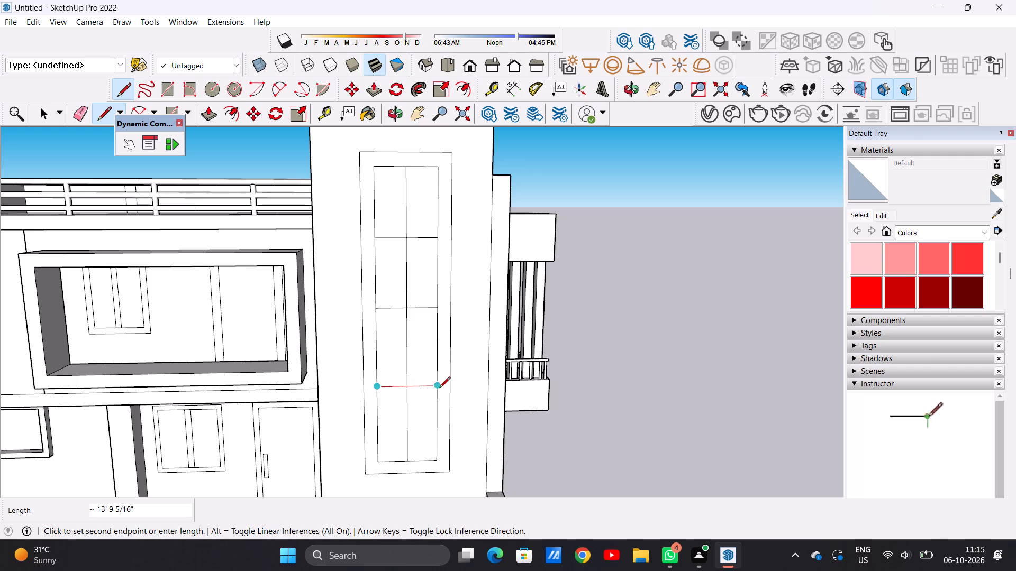
{"action": "left_click", "coordinate": [439, 389]}
{"action": "key", "text": "space"}
Push/Pull the tall window's frame outward from the wall by about 4' 2".
{"action": "scroll", "coordinate": [434, 331], "scroll_direction": "down", "scroll_amount": 11}
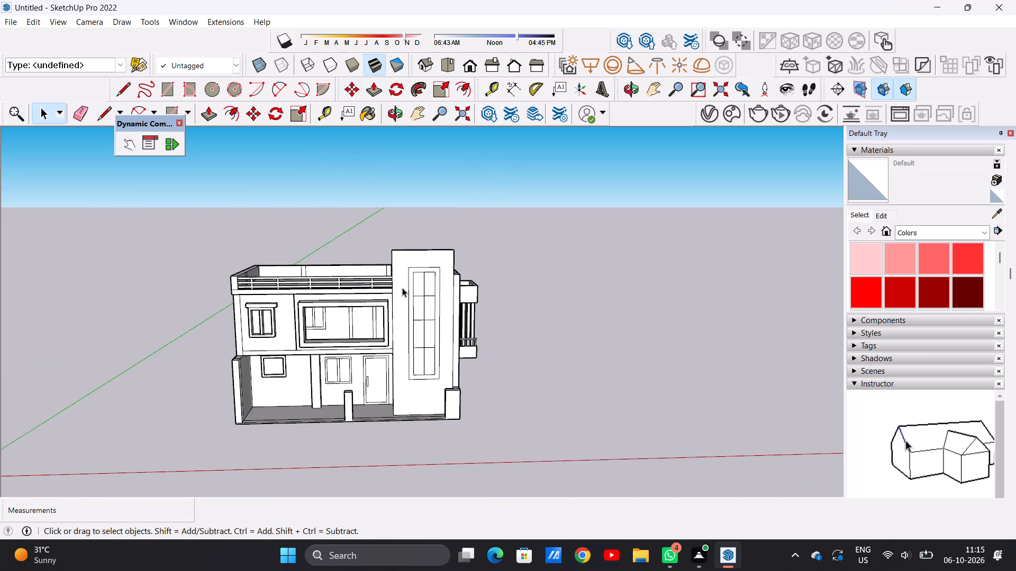
{"action": "middle_click_drag", "start_coordinate": [402, 288], "coordinate": [480, 319]}
{"action": "scroll", "coordinate": [418, 274], "scroll_direction": "up", "scroll_amount": 11}
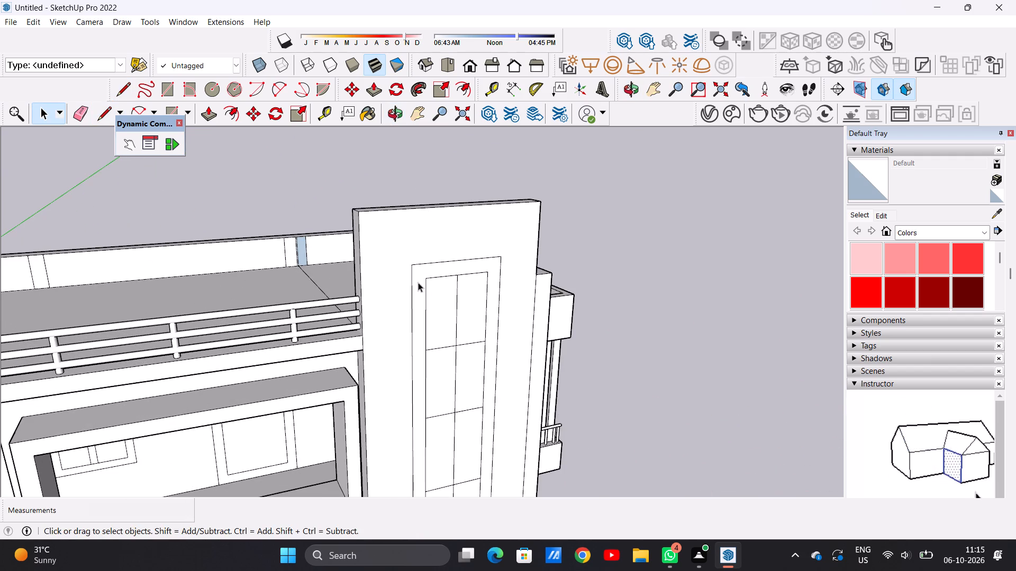
{"action": "key", "text": "p"}
{"action": "scroll", "coordinate": [416, 284], "scroll_direction": "up", "scroll_amount": 5}
{"action": "left_click", "coordinate": [417, 284]}
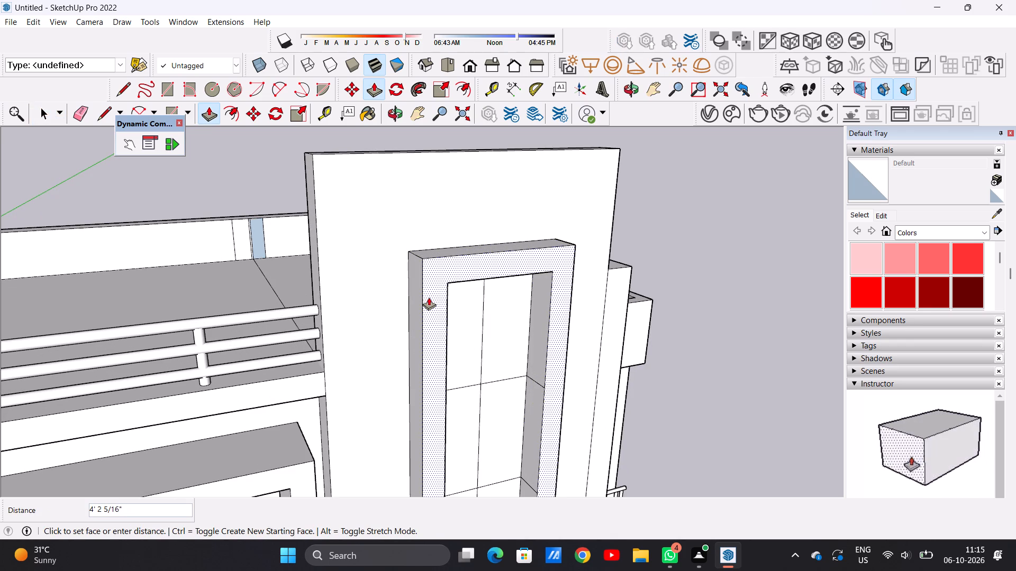
{"action": "left_click", "coordinate": [429, 294]}
{"action": "key", "text": "space"}
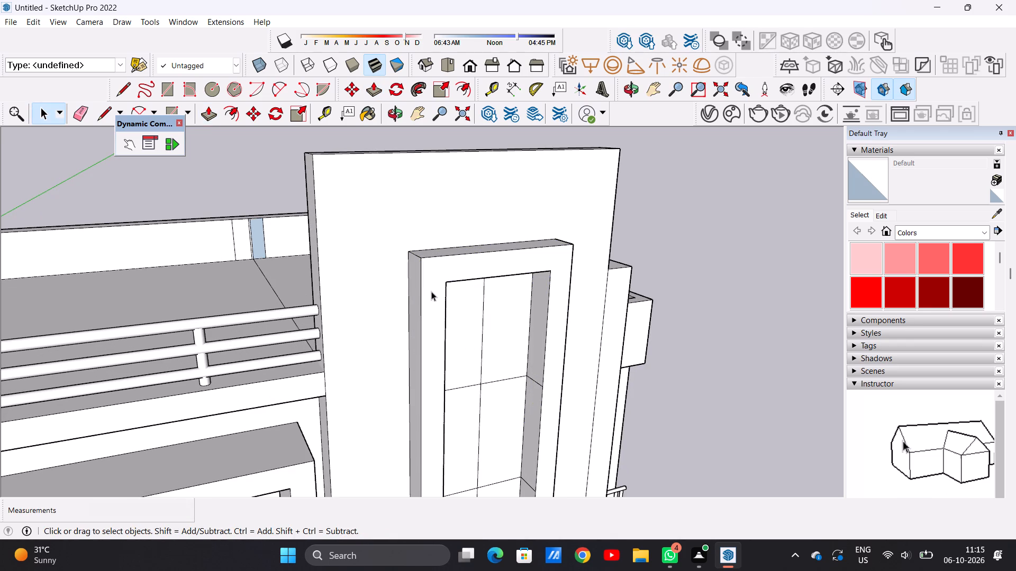
{"action": "key", "text": "space"}
Extrude the tall wall's rear face above the roof inward over the roof by about 15' 5 1/4".
{"action": "scroll", "coordinate": [440, 280], "scroll_direction": "down", "scroll_amount": 20}
{"action": "middle_click_drag", "start_coordinate": [469, 266], "coordinate": [218, 270]}
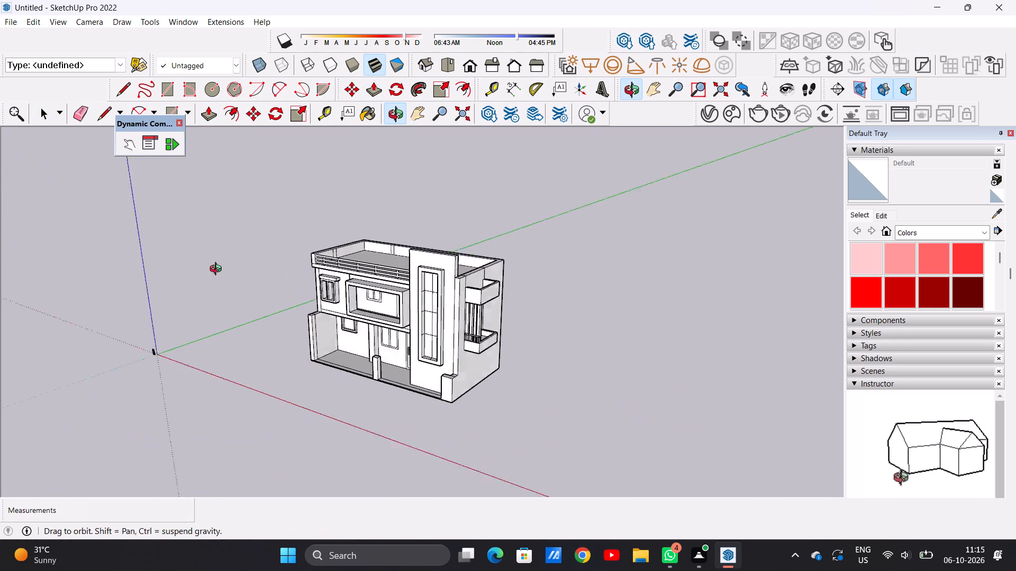
{"action": "middle_click_drag", "start_coordinate": [218, 270], "coordinate": [211, 272]}
{"action": "middle_click_drag", "start_coordinate": [466, 280], "coordinate": [208, 324]}
{"action": "scroll", "coordinate": [482, 245], "scroll_direction": "up", "scroll_amount": 6}
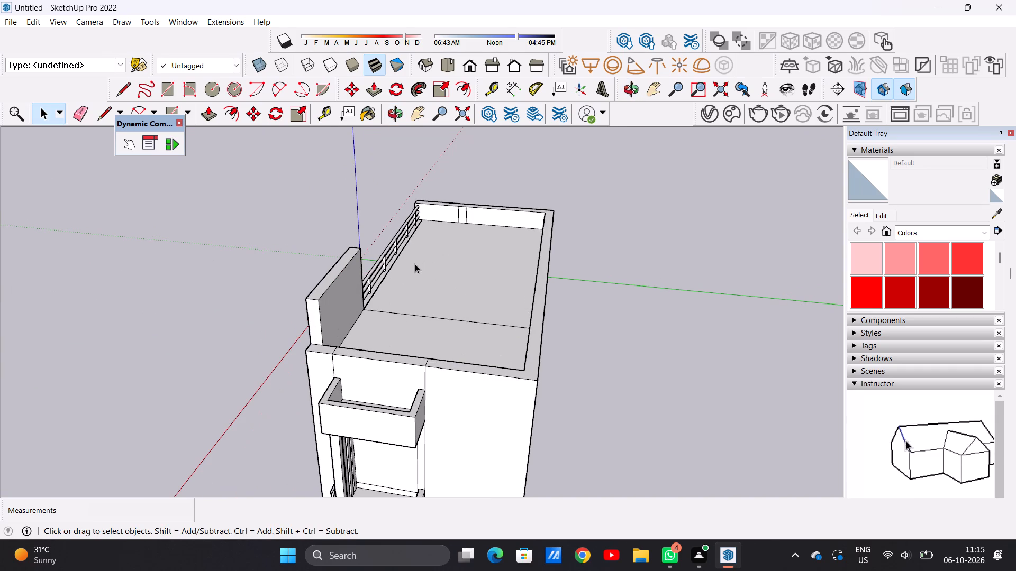
{"action": "key", "text": "p"}
{"action": "left_click", "coordinate": [339, 282]}
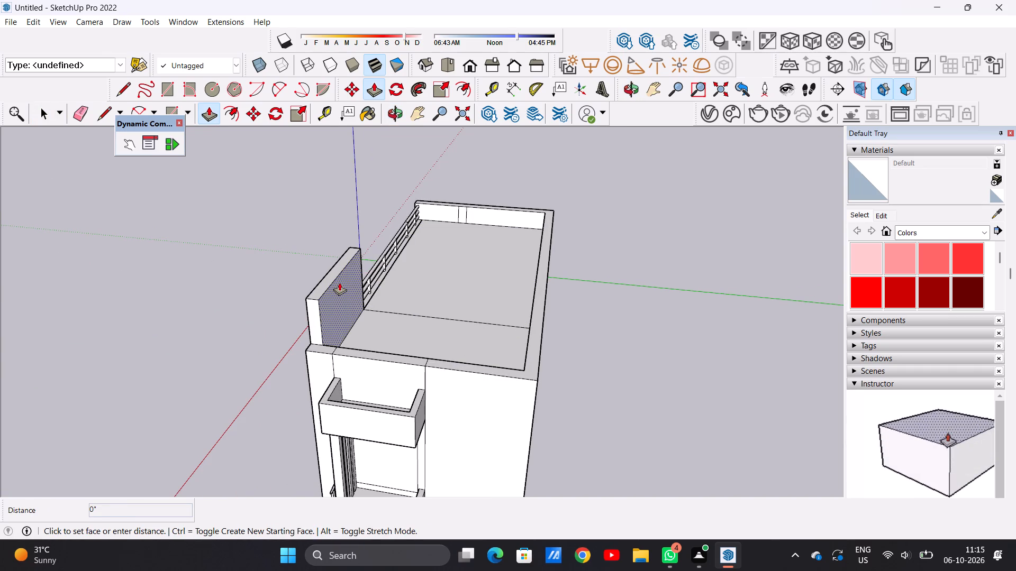
{"action": "left_click", "coordinate": [386, 291]}
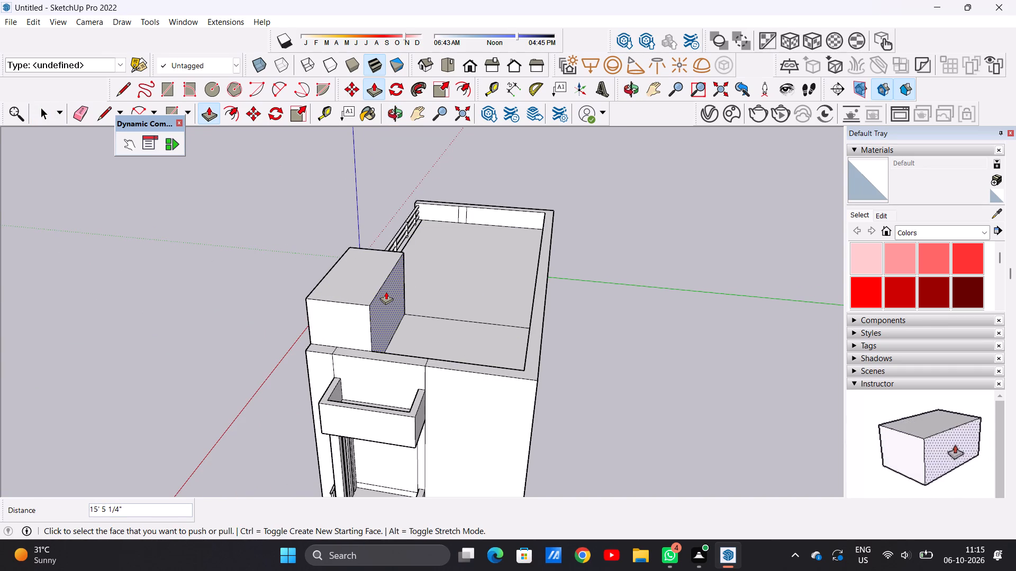
{"action": "key", "text": "space"}
Extrude the tower block's top face upward as a separate cap slab about 1' 8 3/8" thick.
{"action": "scroll", "coordinate": [429, 259], "scroll_direction": "down", "scroll_amount": 6}
{"action": "middle_click_drag", "start_coordinate": [337, 260], "coordinate": [600, 253]}
{"action": "middle_click_drag", "start_coordinate": [427, 261], "coordinate": [524, 250]}
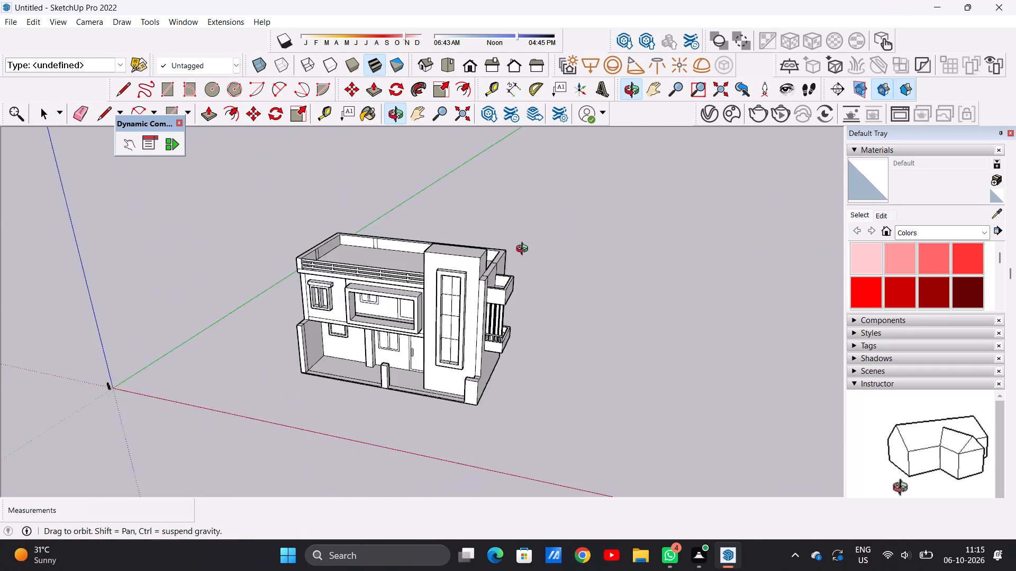
{"action": "middle_click_drag", "start_coordinate": [524, 250], "coordinate": [603, 215]}
{"action": "middle_click_drag", "start_coordinate": [423, 232], "coordinate": [588, 215]}
{"action": "scroll", "coordinate": [441, 251], "scroll_direction": "up", "scroll_amount": 9}
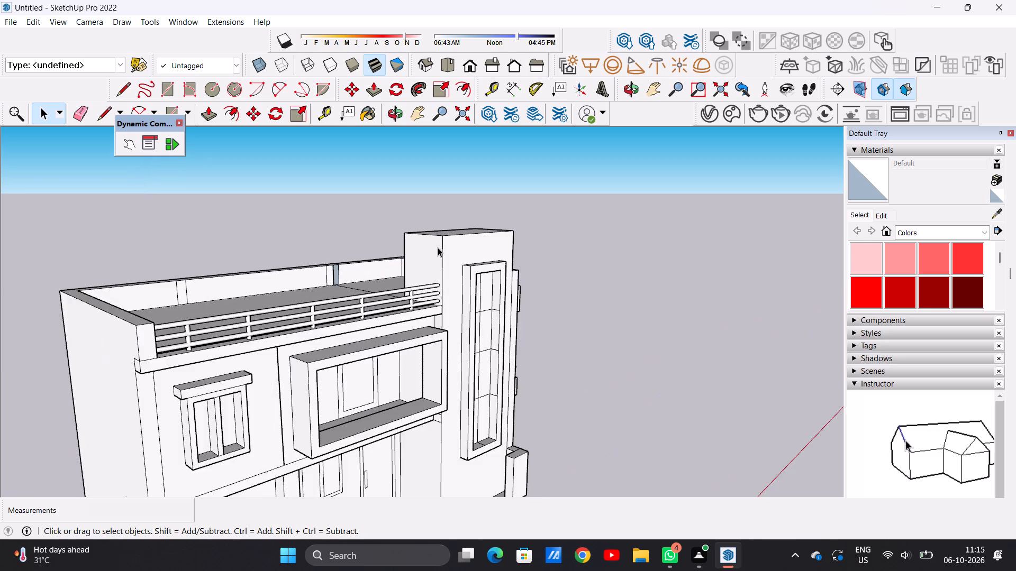
{"action": "scroll", "coordinate": [438, 247], "scroll_direction": "up", "scroll_amount": 5}
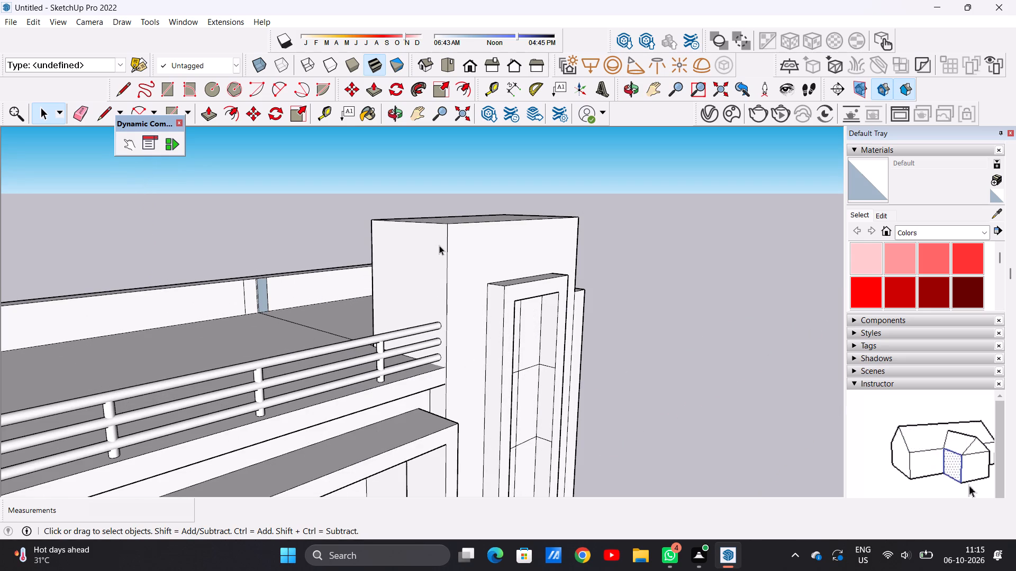
{"action": "middle_click_drag", "start_coordinate": [455, 218], "coordinate": [418, 281]}
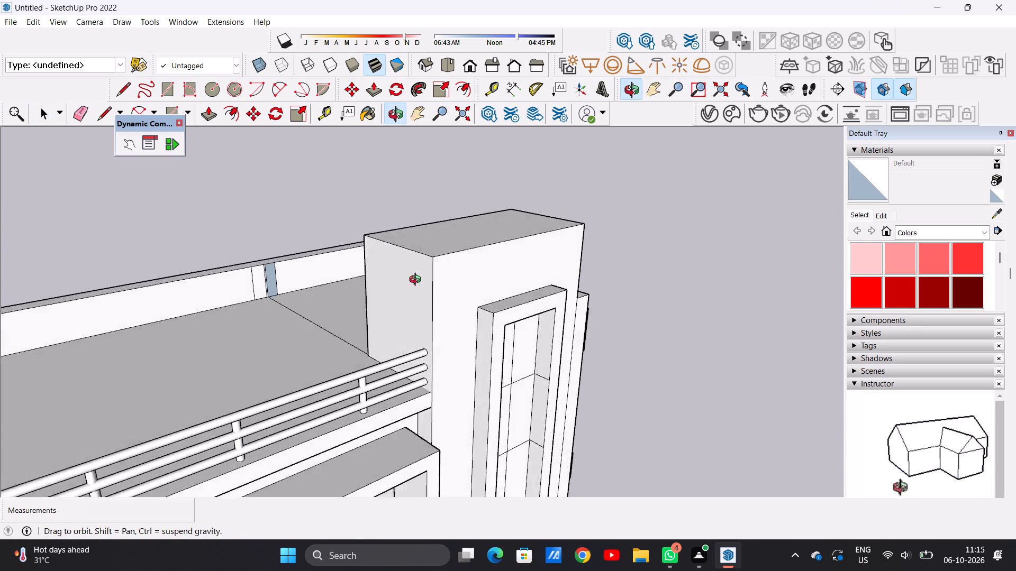
{"action": "middle_click_drag", "start_coordinate": [418, 281], "coordinate": [401, 309]}
{"action": "scroll", "coordinate": [412, 296], "scroll_direction": "up", "scroll_amount": 6}
{"action": "key", "text": "p"}
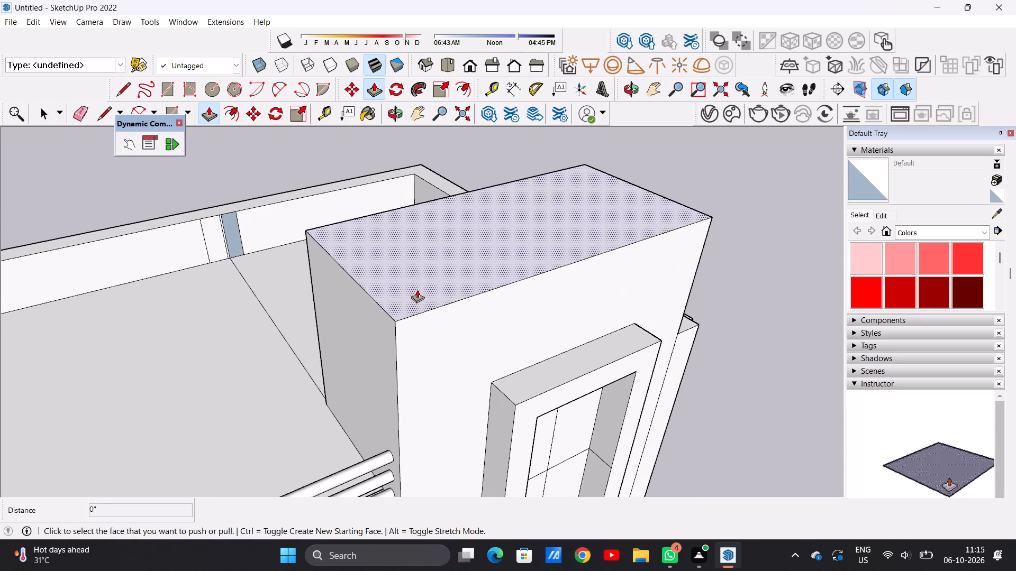
{"action": "left_click", "coordinate": [415, 284]}
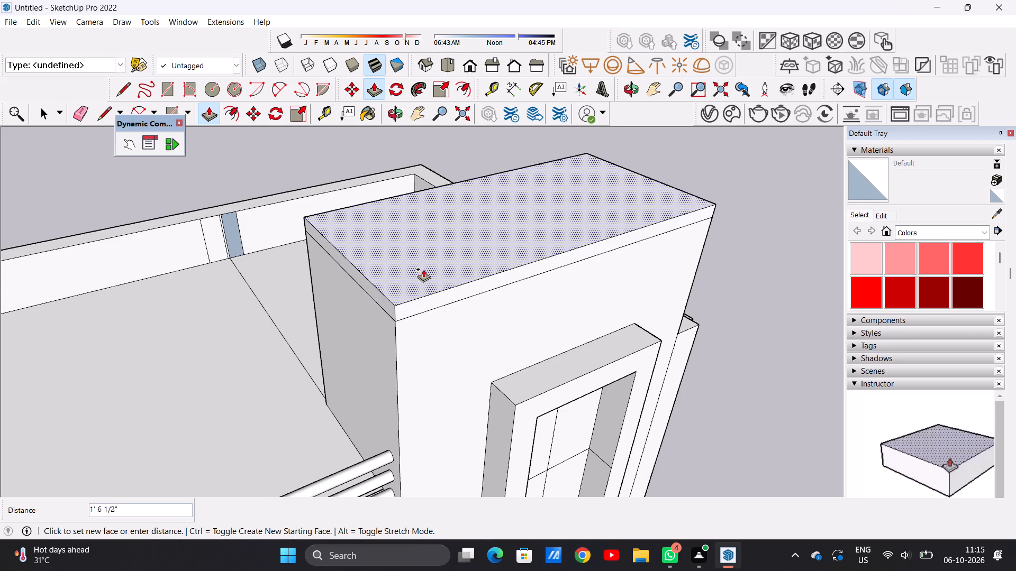
{"action": "left_click", "coordinate": [424, 268]}
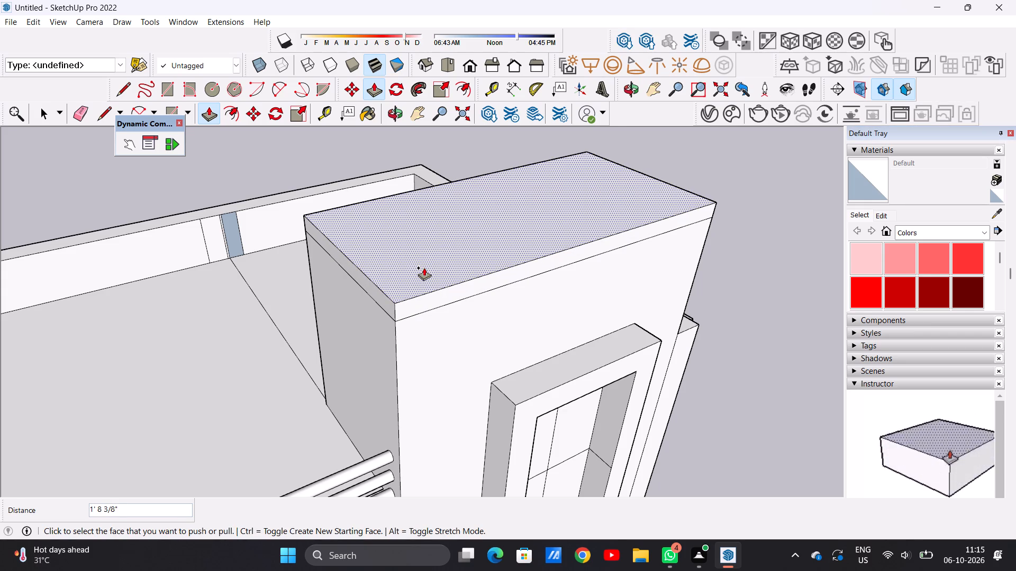
Extend the cap slab's front face outward by about 2' 9 1/2" and its railing-side face by about 2' 6 15/16".
{"action": "scroll", "coordinate": [415, 303], "scroll_direction": "up", "scroll_amount": 5}
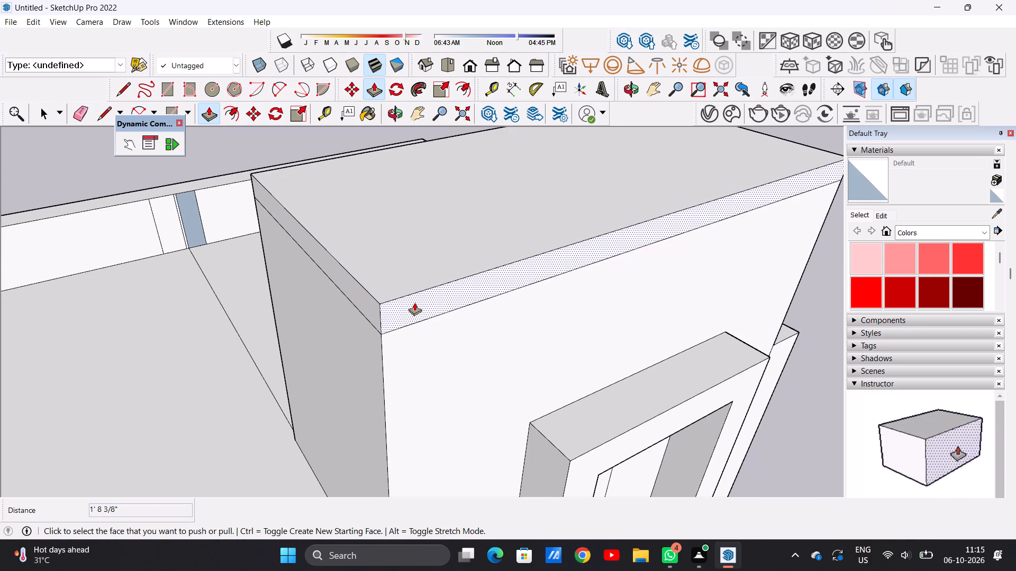
{"action": "left_click", "coordinate": [414, 302]}
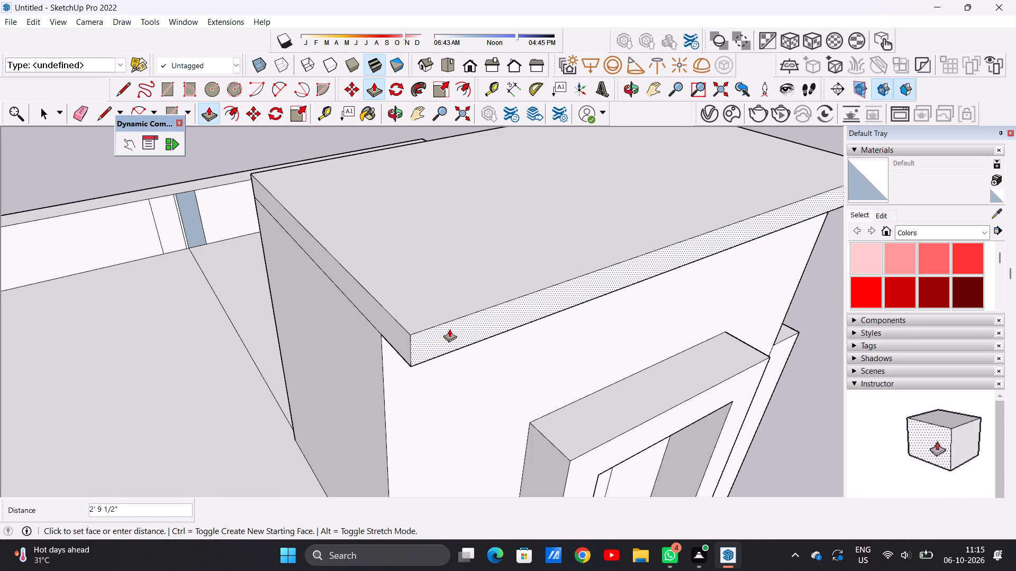
{"action": "left_click", "coordinate": [449, 329]}
{"action": "left_click", "coordinate": [395, 323]}
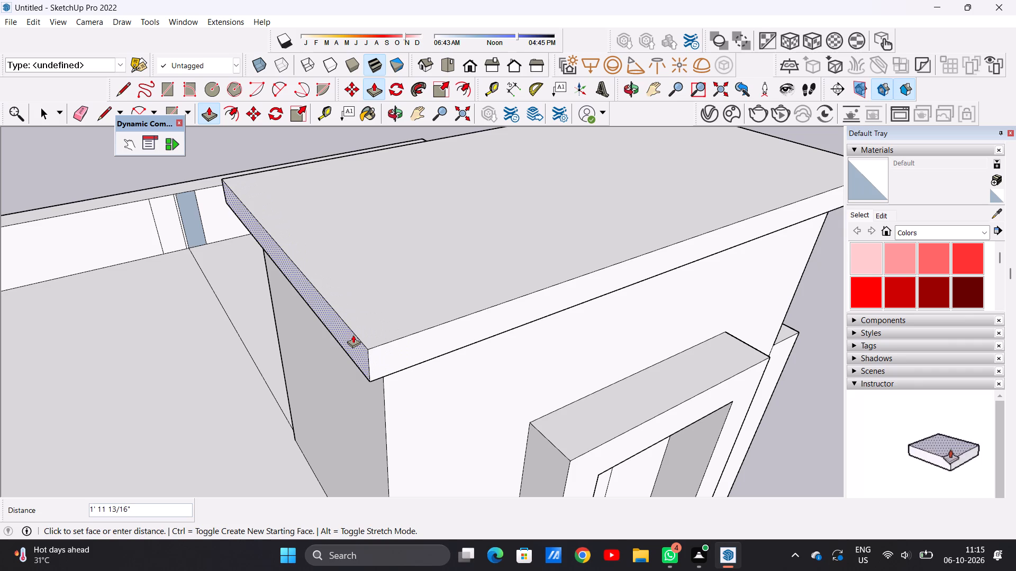
{"action": "left_click", "coordinate": [340, 338]}
Extend the cap slab's balcony-side face outward by about 4' 3/16".
{"action": "scroll", "coordinate": [411, 311], "scroll_direction": "down", "scroll_amount": 5}
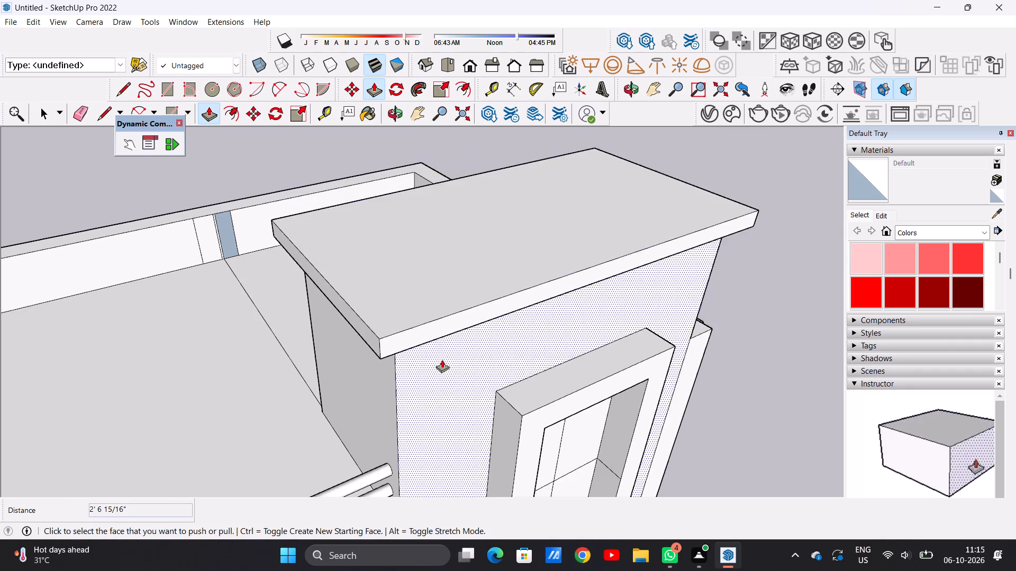
{"action": "middle_click_drag", "start_coordinate": [444, 375], "coordinate": [271, 289]}
{"action": "scroll", "coordinate": [447, 261], "scroll_direction": "down", "scroll_amount": 3}
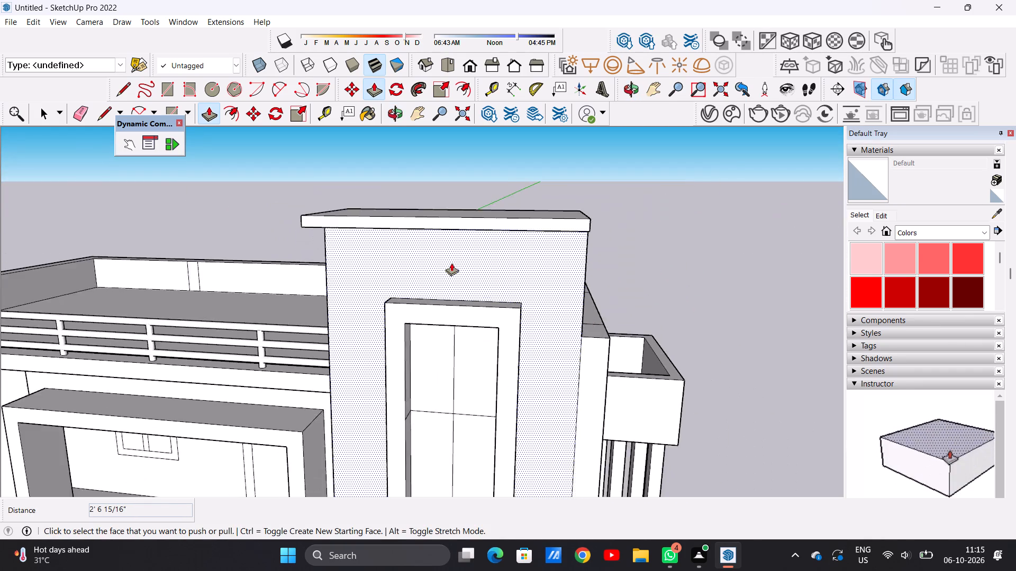
{"action": "scroll", "coordinate": [451, 263], "scroll_direction": "down", "scroll_amount": 5}
{"action": "middle_click_drag", "start_coordinate": [526, 265], "coordinate": [410, 243]}
{"action": "scroll", "coordinate": [501, 201], "scroll_direction": "up", "scroll_amount": 8}
{"action": "scroll", "coordinate": [461, 231], "scroll_direction": "down", "scroll_amount": 6}
{"action": "left_click", "coordinate": [429, 239]}
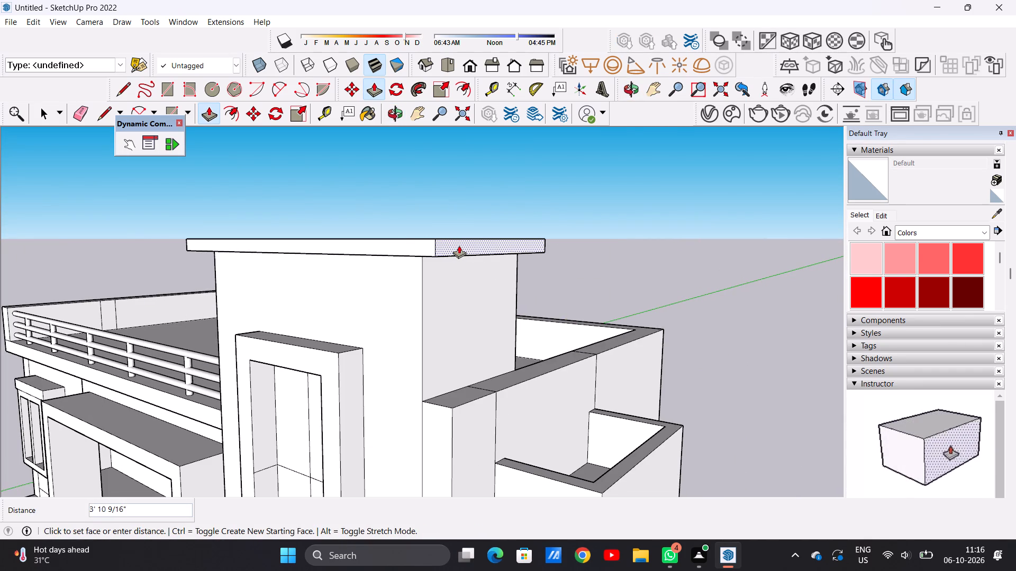
{"action": "left_click", "coordinate": [460, 245]}
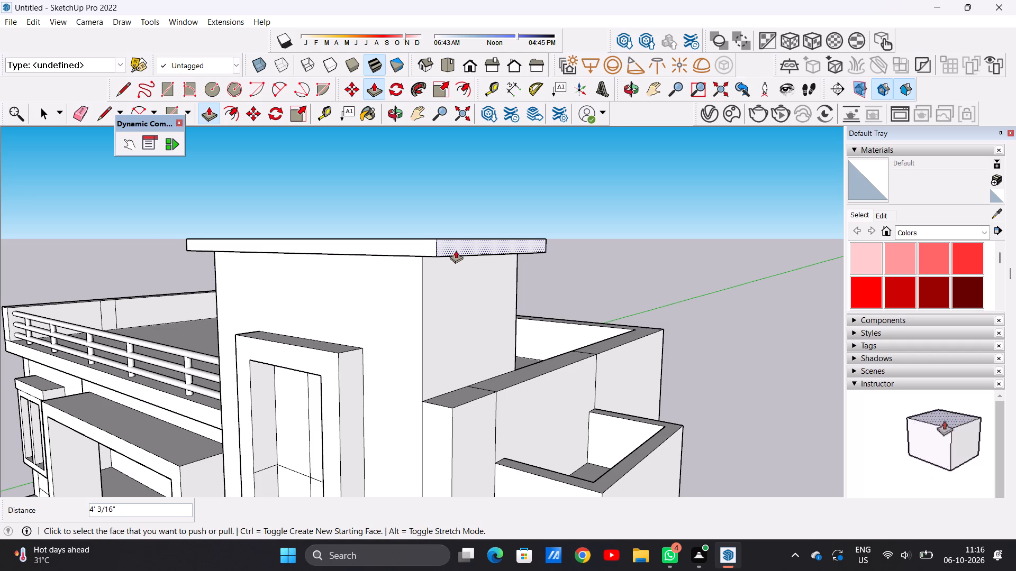
Extend the cap slab's railing-side face outward by a further 10 1/8" or so.
{"action": "scroll", "coordinate": [450, 255], "scroll_direction": "down", "scroll_amount": 10}
{"action": "middle_click_drag", "start_coordinate": [412, 264], "coordinate": [598, 252]}
{"action": "middle_click_drag", "start_coordinate": [492, 257], "coordinate": [559, 255]}
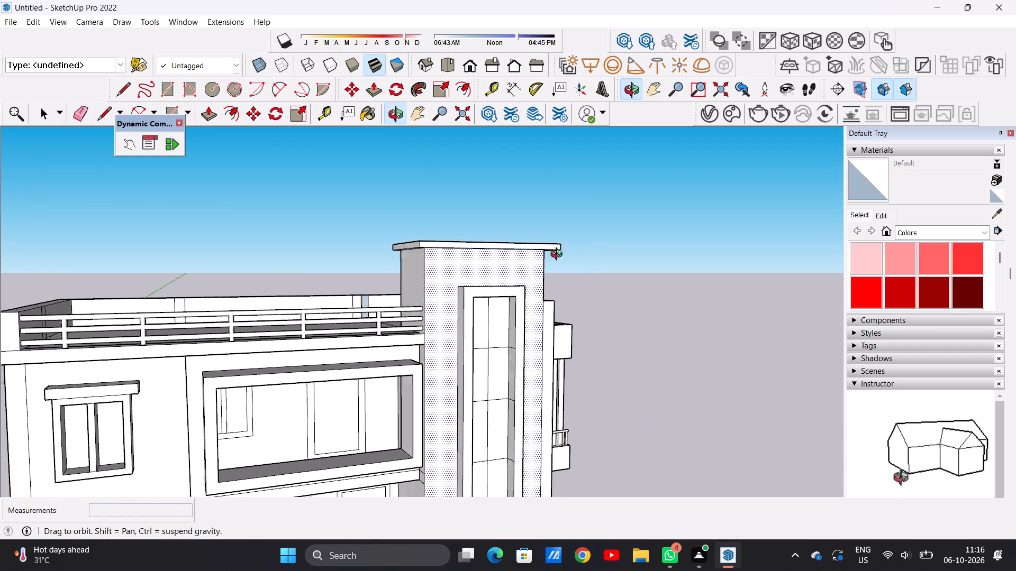
{"action": "middle_click_drag", "start_coordinate": [559, 255], "coordinate": [657, 253]}
{"action": "scroll", "coordinate": [412, 247], "scroll_direction": "up", "scroll_amount": 5}
{"action": "middle_click_drag", "start_coordinate": [440, 275], "coordinate": [321, 229]}
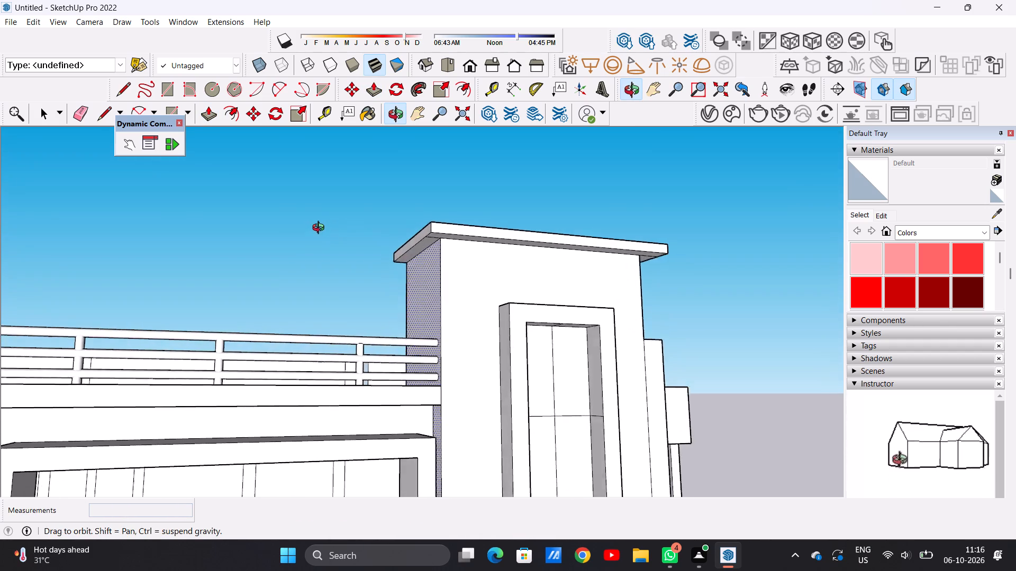
{"action": "middle_click_drag", "start_coordinate": [321, 229], "coordinate": [314, 229]}
{"action": "scroll", "coordinate": [403, 229], "scroll_direction": "up", "scroll_amount": 11}
{"action": "left_click", "coordinate": [455, 241]}
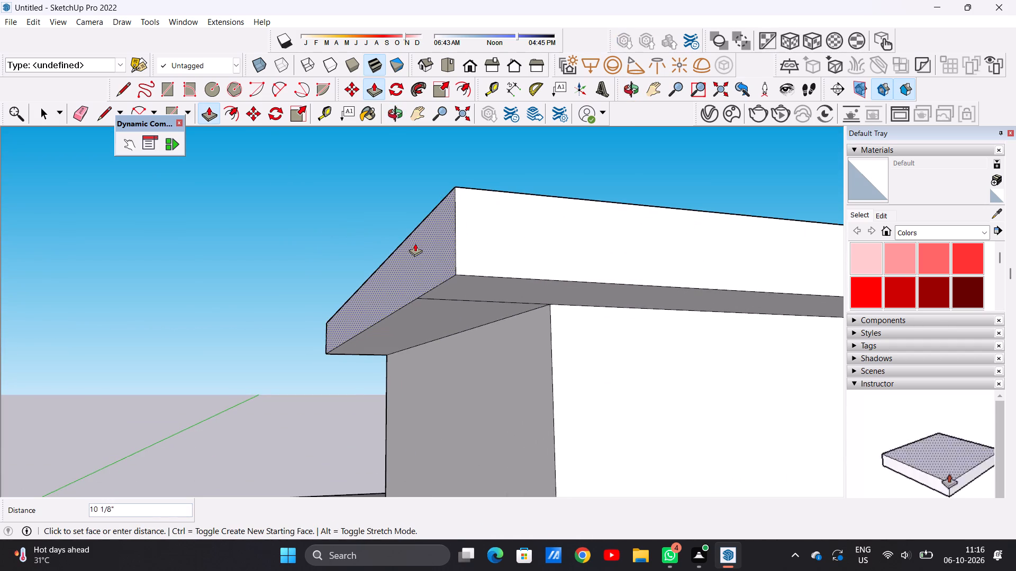
{"action": "left_click", "coordinate": [415, 244]}
{"action": "key", "text": "space"}
Erase the leftover edge across the underside of the cap slab's front corner on the railing side.
{"action": "scroll", "coordinate": [432, 306], "scroll_direction": "down", "scroll_amount": 7}
{"action": "middle_click_drag", "start_coordinate": [450, 326], "coordinate": [390, 268]}
{"action": "scroll", "coordinate": [396, 231], "scroll_direction": "up", "scroll_amount": 4}
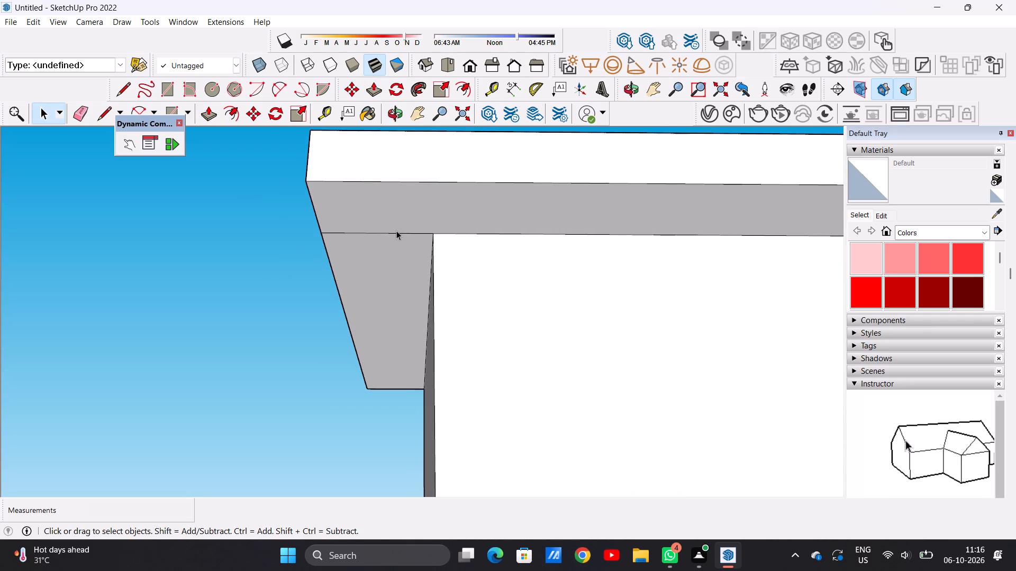
{"action": "key", "text": "e"}
{"action": "left_click", "coordinate": [395, 231]}
{"action": "left_click_drag", "start_coordinate": [385, 231], "coordinate": [387, 249]}
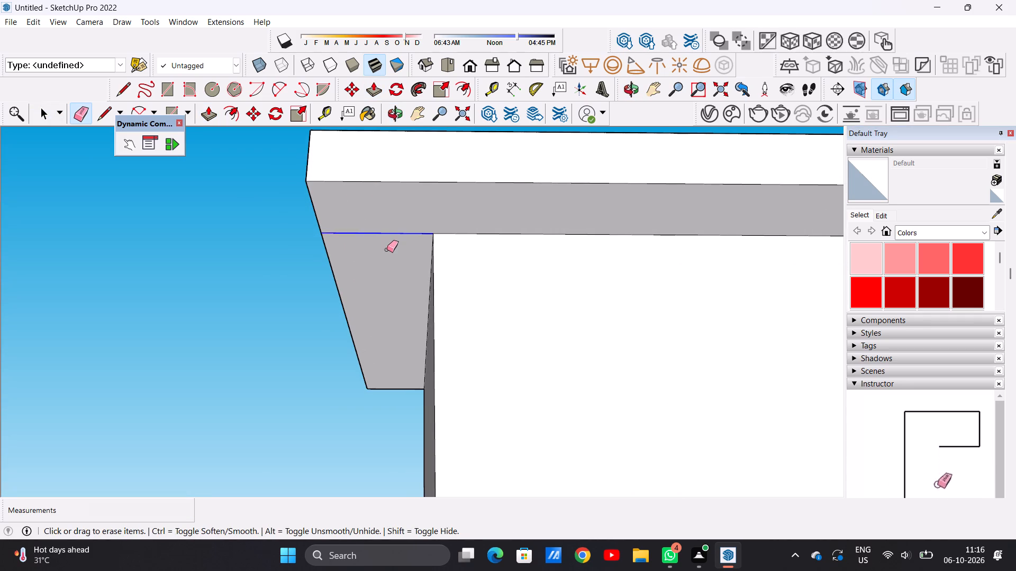
Examine the underside of the cap slab's overhang at the front corner on the railing side.
{"action": "scroll", "coordinate": [392, 278], "scroll_direction": "down", "scroll_amount": 7}
{"action": "scroll", "coordinate": [400, 300], "scroll_direction": "down", "scroll_amount": 18}
{"action": "scroll", "coordinate": [401, 311], "scroll_direction": "up", "scroll_amount": 6}
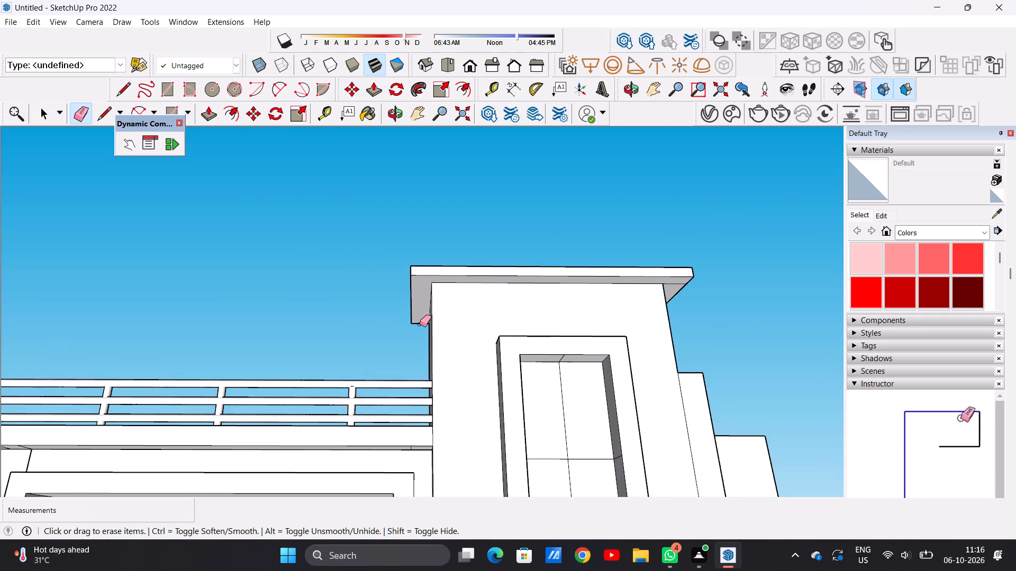
{"action": "scroll", "coordinate": [441, 300], "scroll_direction": "up", "scroll_amount": 6}
{"action": "middle_click_drag", "start_coordinate": [428, 286], "coordinate": [422, 253]}
{"action": "scroll", "coordinate": [419, 282], "scroll_direction": "up", "scroll_amount": 2}
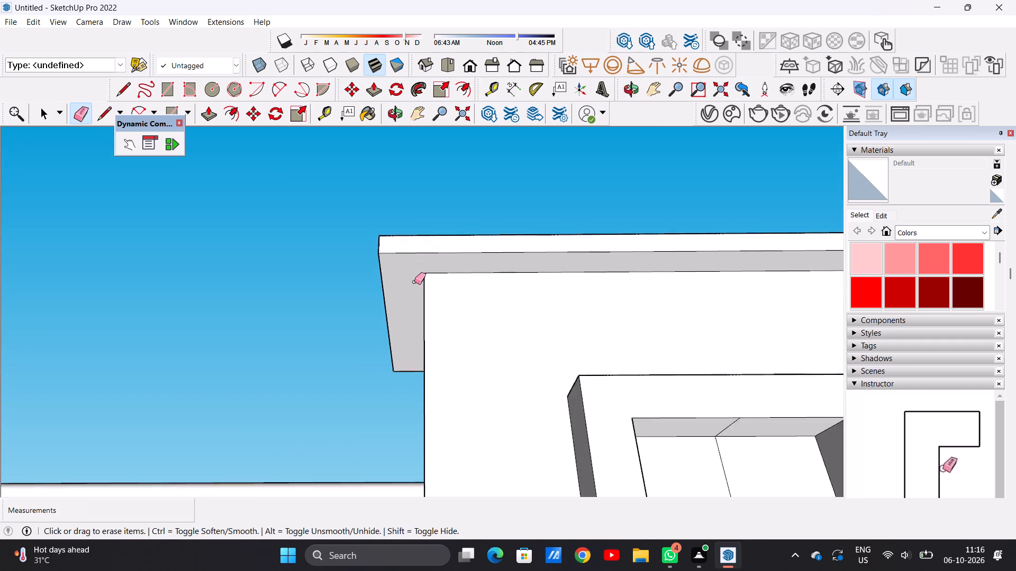
{"action": "scroll", "coordinate": [414, 282], "scroll_direction": "up", "scroll_amount": 5}
{"action": "middle_click_drag", "start_coordinate": [424, 283], "coordinate": [475, 282]}
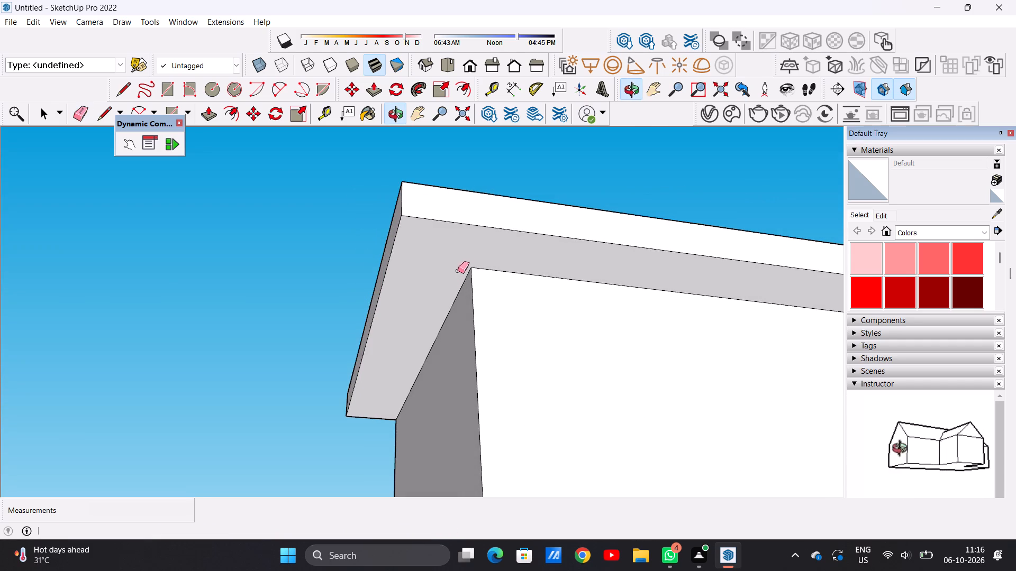
Draw a circle of about 8 3/16" radius on the underside of the cap slab's railing-side overhang, near the front corner.
{"action": "middle_click_drag", "start_coordinate": [459, 270], "coordinate": [417, 267]}
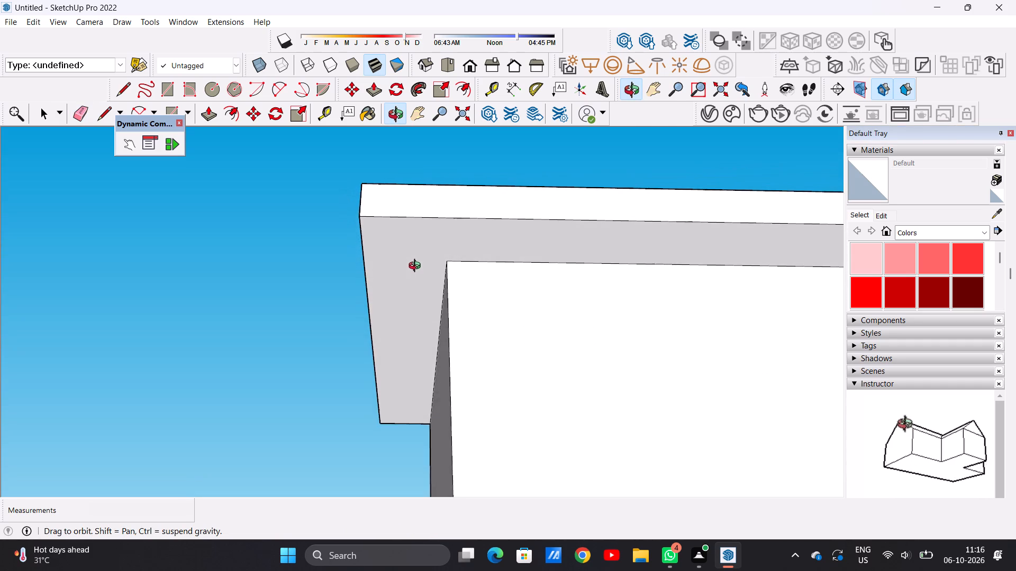
{"action": "middle_click_drag", "start_coordinate": [417, 267], "coordinate": [413, 285]}
{"action": "scroll", "coordinate": [413, 270], "scroll_direction": "up", "scroll_amount": 2}
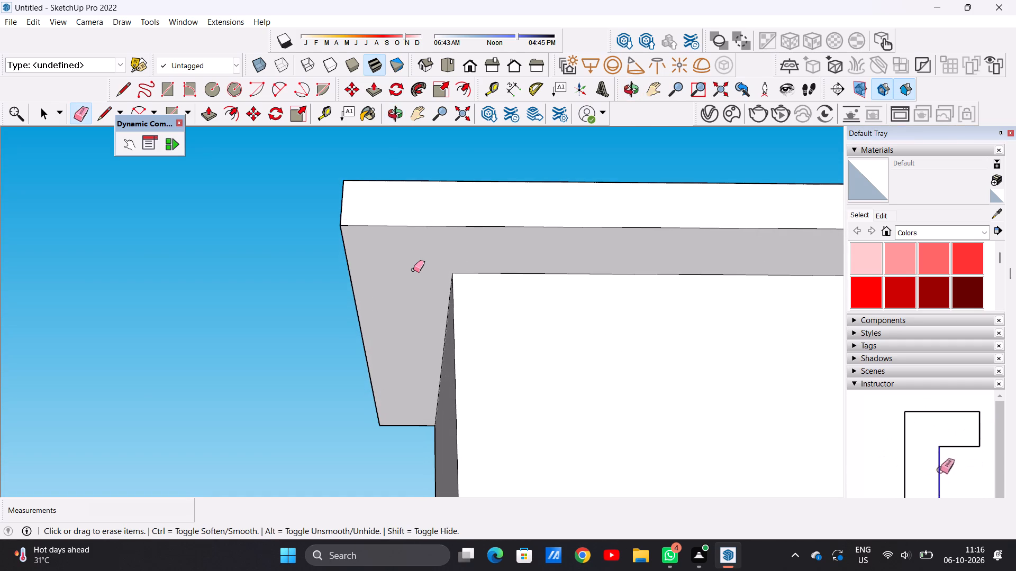
{"action": "key", "text": "c"}
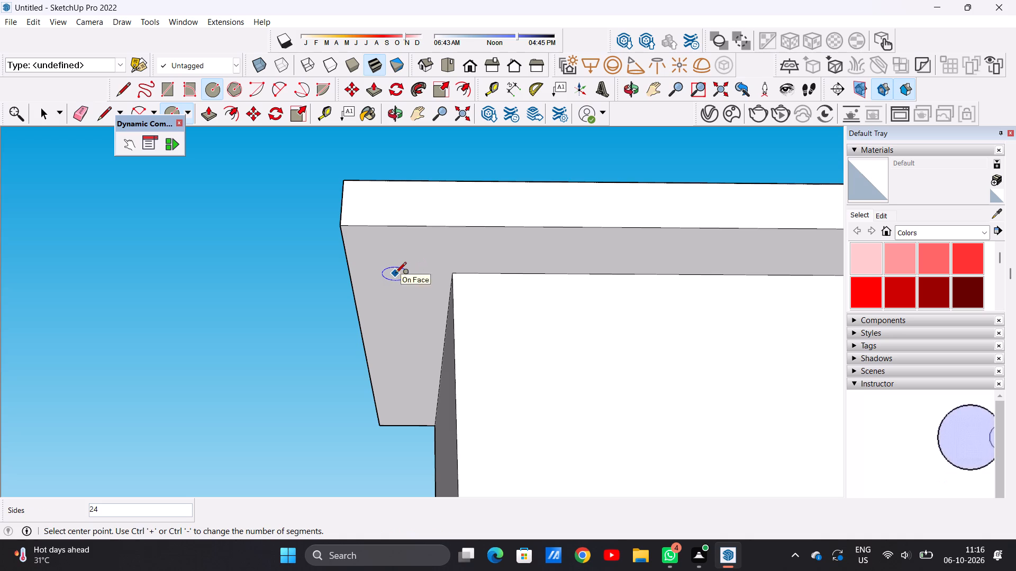
{"action": "left_click", "coordinate": [384, 266]}
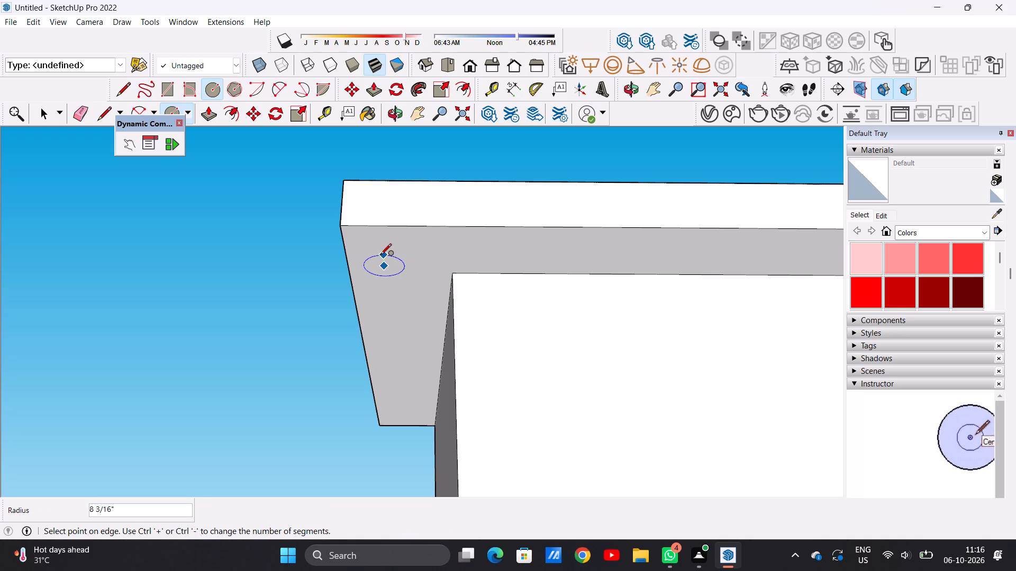
{"action": "left_click", "coordinate": [380, 255]}
Copy the circle about 17' 8 1/16" along the railing-side overhang to its far end.
{"action": "key", "text": "space"}
{"action": "left_click", "coordinate": [382, 269]}
{"action": "left_click", "coordinate": [382, 269]}
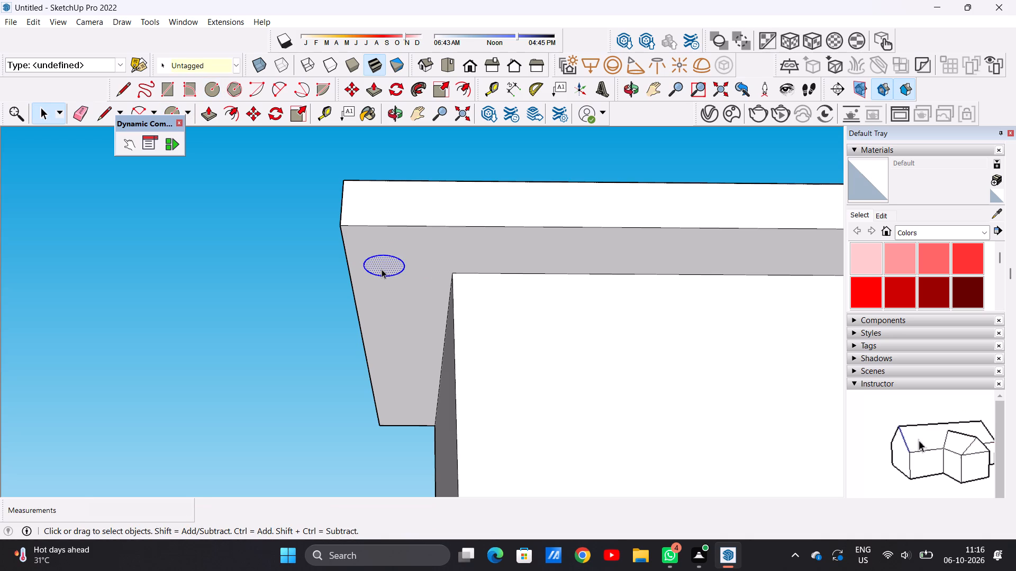
{"action": "key", "text": "m"}
{"action": "left_click", "coordinate": [384, 276]}
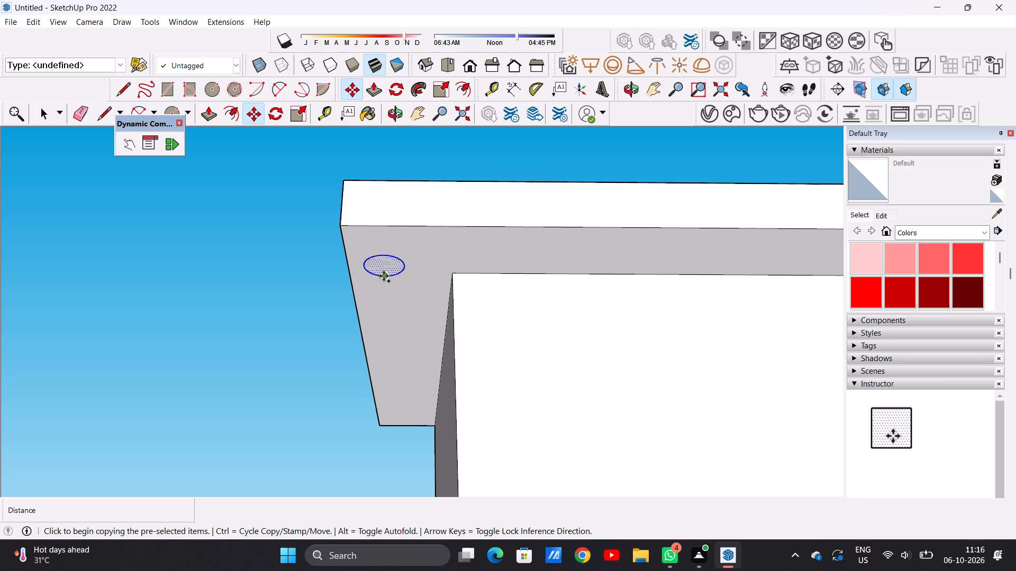
{"action": "left_click", "coordinate": [398, 419]}
Fill the gap between the two end circles with three more copies, using offsets of about 14' 2 11/16", 10' 7" and 5' 4 11/16".
{"action": "left_click", "coordinate": [398, 414]}
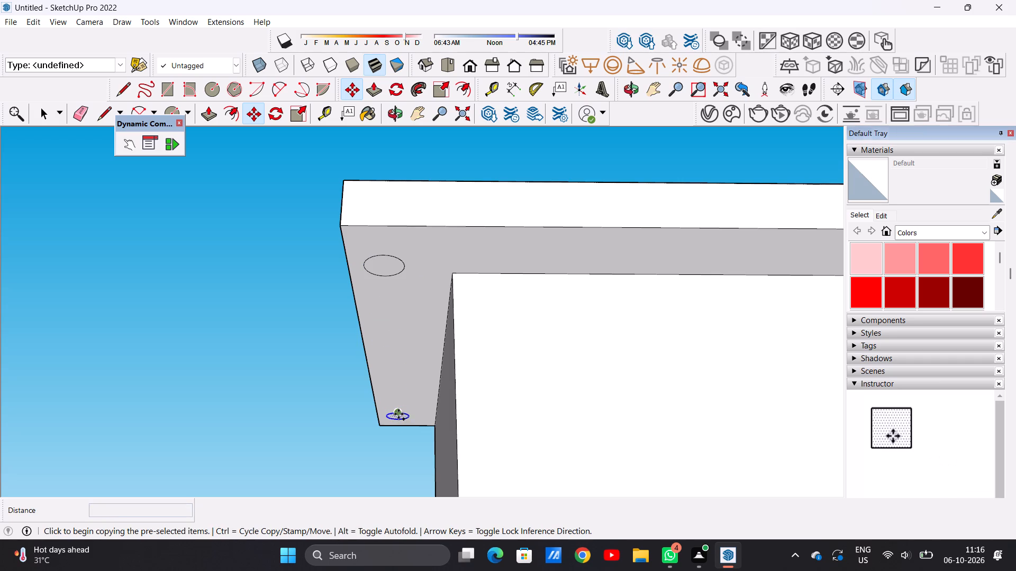
{"action": "left_click", "coordinate": [389, 303]}
{"action": "left_click", "coordinate": [389, 303]}
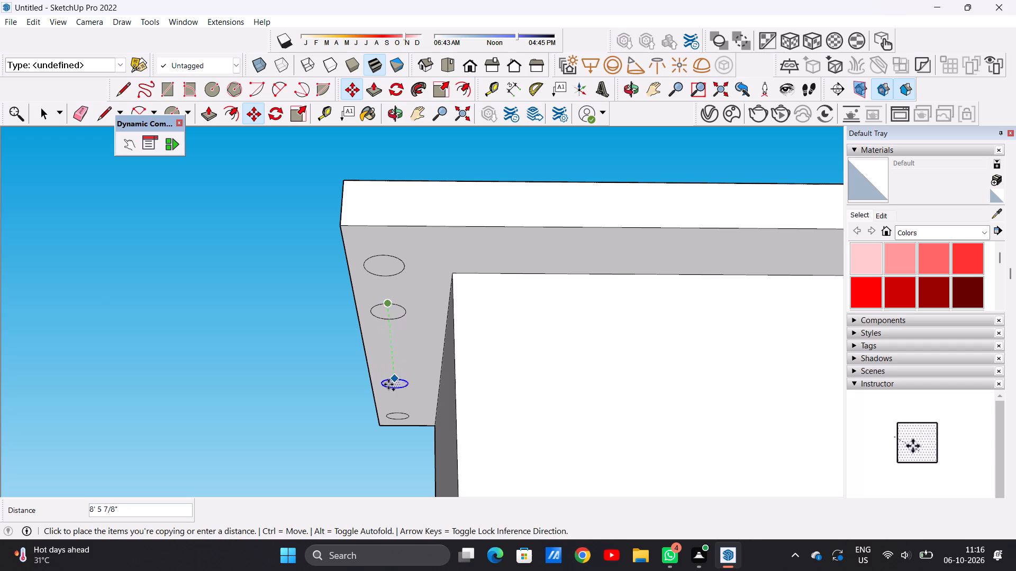
{"action": "left_click", "coordinate": [395, 393]}
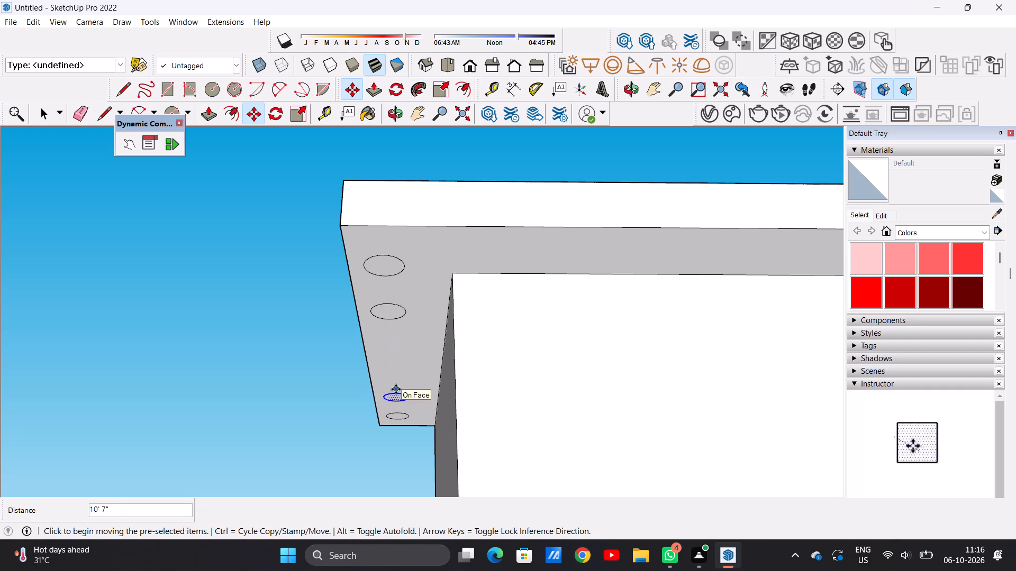
{"action": "left_click", "coordinate": [396, 391]}
{"action": "left_click", "coordinate": [395, 355]}
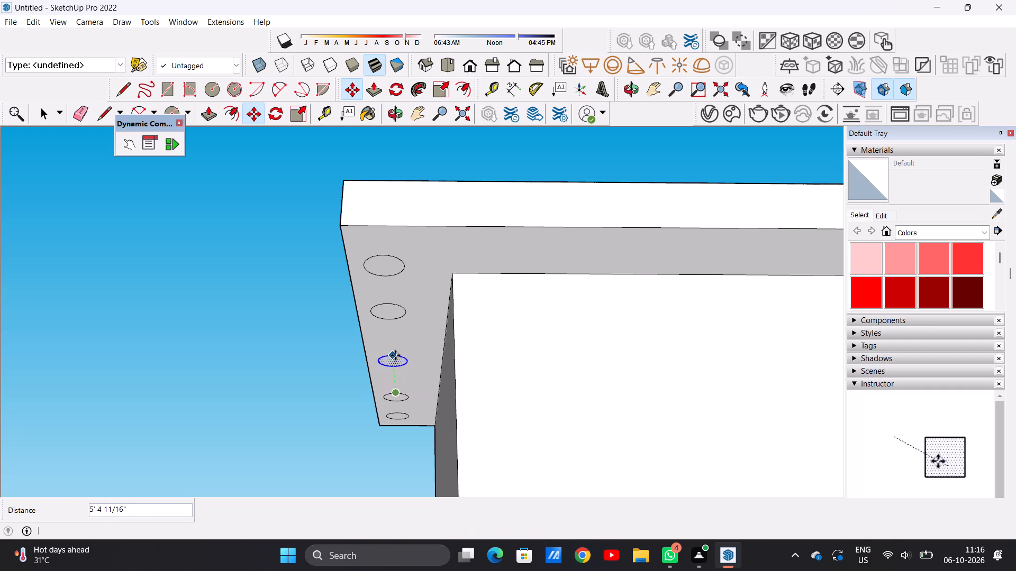
{"action": "key", "text": "space"}
{"action": "left_click", "coordinate": [333, 335]}
Examine the house's whole front elevation, from the capped tower block to the ground-floor porch.
{"action": "scroll", "coordinate": [409, 366], "scroll_direction": "down", "scroll_amount": 9}
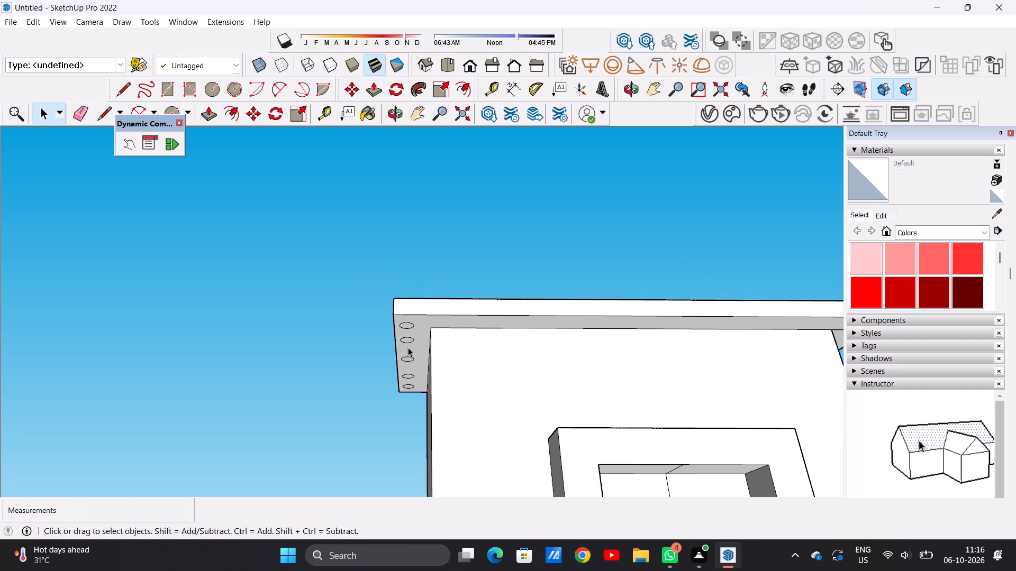
{"action": "middle_click_drag", "start_coordinate": [406, 359], "coordinate": [414, 430]}
{"action": "scroll", "coordinate": [432, 375], "scroll_direction": "down", "scroll_amount": 4}
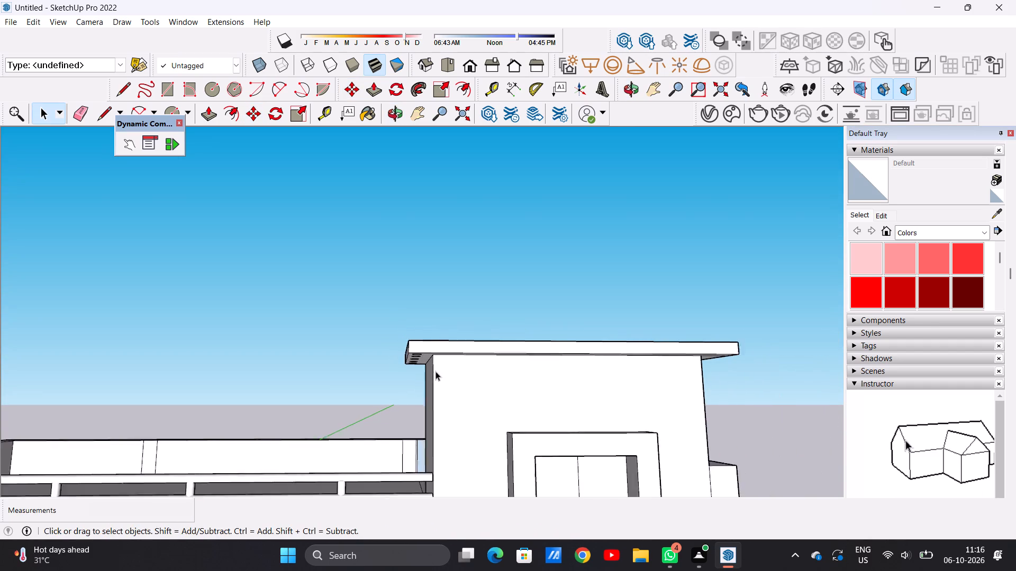
{"action": "scroll", "coordinate": [436, 371], "scroll_direction": "down", "scroll_amount": 1}
{"action": "middle_click_drag", "start_coordinate": [404, 374], "coordinate": [378, 391]}
{"action": "scroll", "coordinate": [393, 357], "scroll_direction": "down", "scroll_amount": 5}
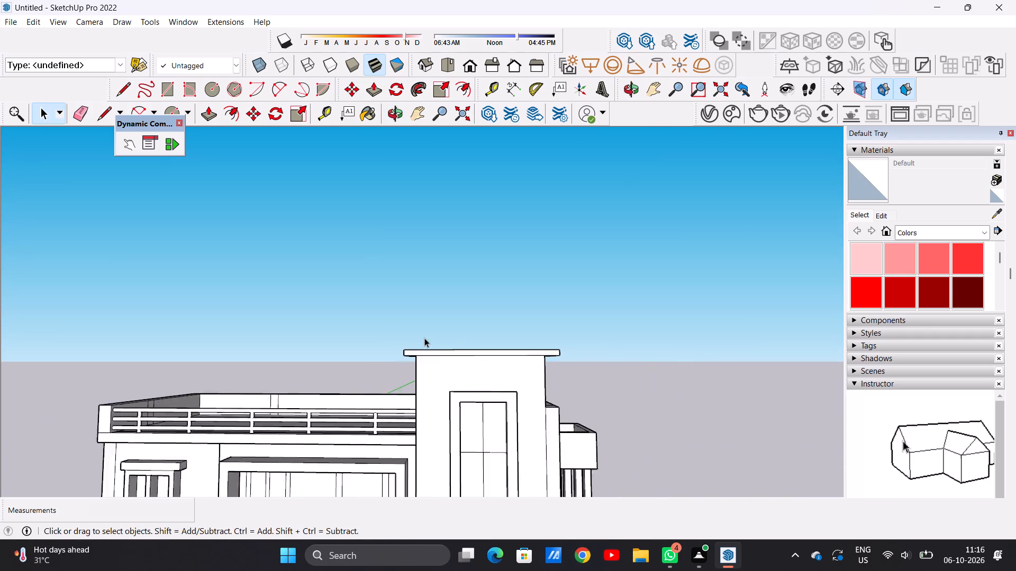
{"action": "scroll", "coordinate": [424, 338], "scroll_direction": "down", "scroll_amount": 19}
{"action": "scroll", "coordinate": [411, 430], "scroll_direction": "up", "scroll_amount": 7}
{"action": "scroll", "coordinate": [477, 406], "scroll_direction": "up", "scroll_amount": 6}
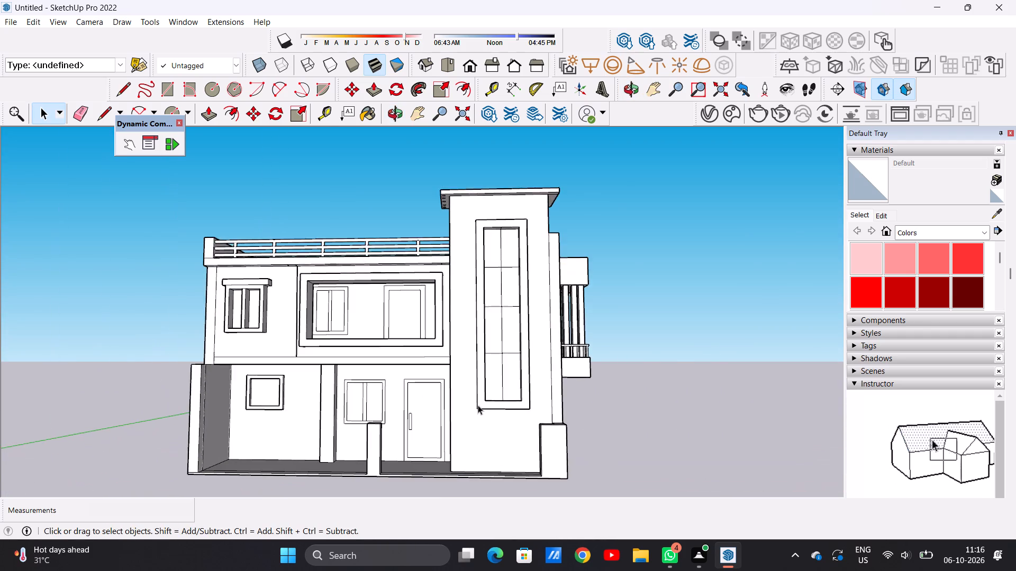
{"action": "scroll", "coordinate": [478, 405], "scroll_direction": "down", "scroll_amount": 5}
{"action": "scroll", "coordinate": [480, 404], "scroll_direction": "up", "scroll_amount": 4}
{"action": "scroll", "coordinate": [527, 375], "scroll_direction": "down", "scroll_amount": 4}
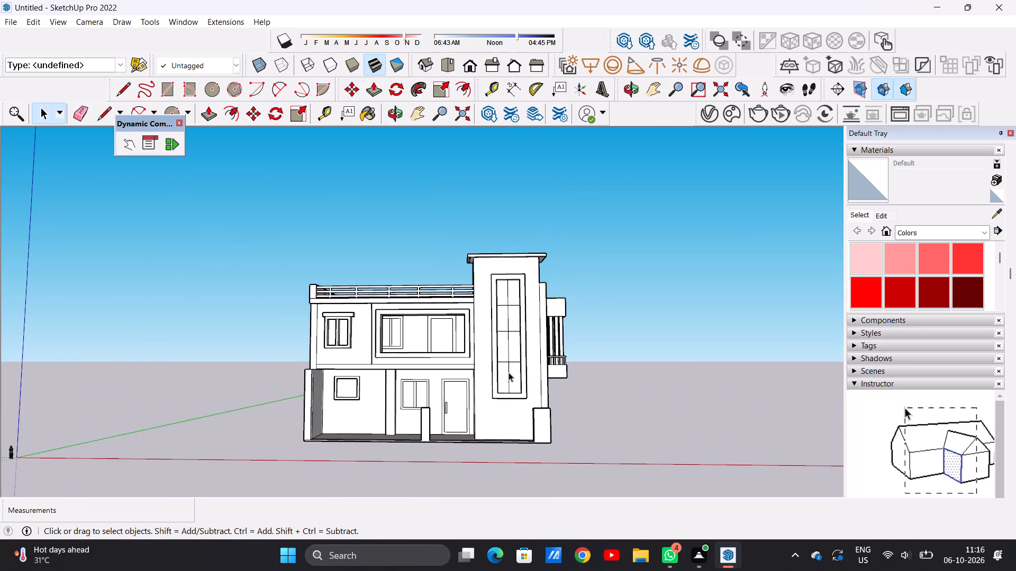
{"action": "scroll", "coordinate": [378, 379], "scroll_direction": "up", "scroll_amount": 1}
{"action": "middle_click_drag", "start_coordinate": [371, 391], "coordinate": [376, 420]}
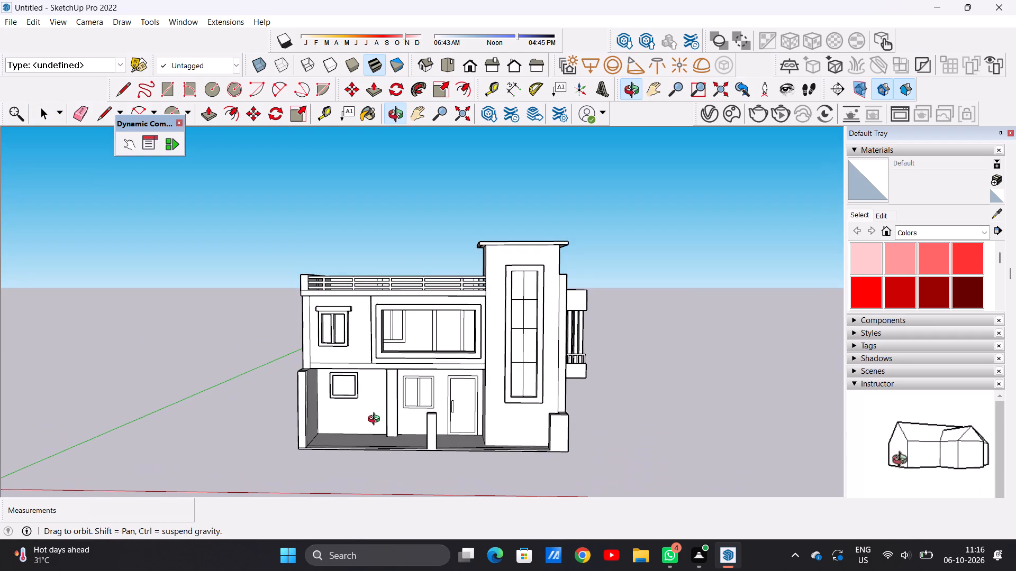
{"action": "middle_click_drag", "start_coordinate": [376, 420], "coordinate": [381, 418]}
{"action": "middle_click", "coordinate": [381, 418]}
{"action": "middle_click_drag", "start_coordinate": [380, 418], "coordinate": [374, 426]}
{"action": "scroll", "coordinate": [457, 226], "scroll_direction": "up", "scroll_amount": 3}
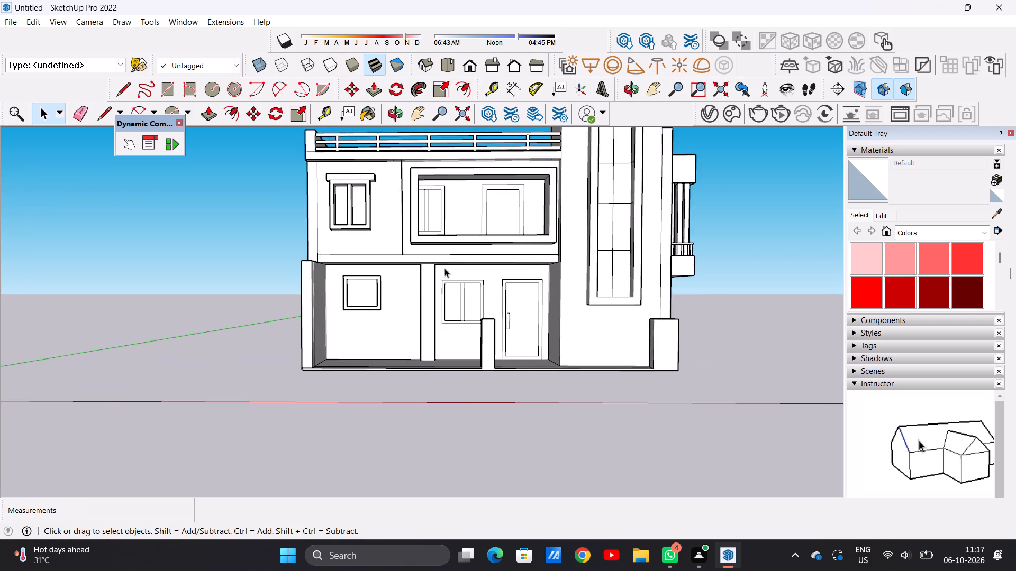
{"action": "scroll", "coordinate": [444, 268], "scroll_direction": "up", "scroll_amount": 4}
{"action": "scroll", "coordinate": [413, 330], "scroll_direction": "down", "scroll_amount": 12}
{"action": "scroll", "coordinate": [456, 250], "scroll_direction": "up", "scroll_amount": 7}
{"action": "scroll", "coordinate": [457, 249], "scroll_direction": "down", "scroll_amount": 3}
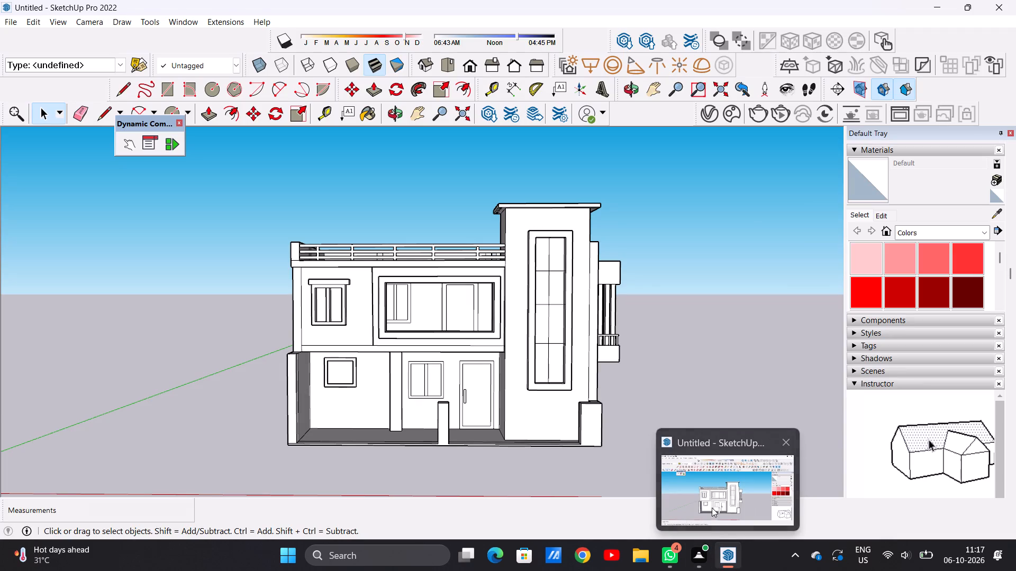
{"action": "left_click", "coordinate": [711, 505]}
{"action": "scroll", "coordinate": [422, 307], "scroll_direction": "up", "scroll_amount": 5}
{"action": "scroll", "coordinate": [438, 309], "scroll_direction": "down", "scroll_amount": 5}
Erase the leftover edges on the house's outer side wall: the front wall panel's outline and the line along the base.
{"action": "middle_click_drag", "start_coordinate": [299, 316], "coordinate": [332, 329]}
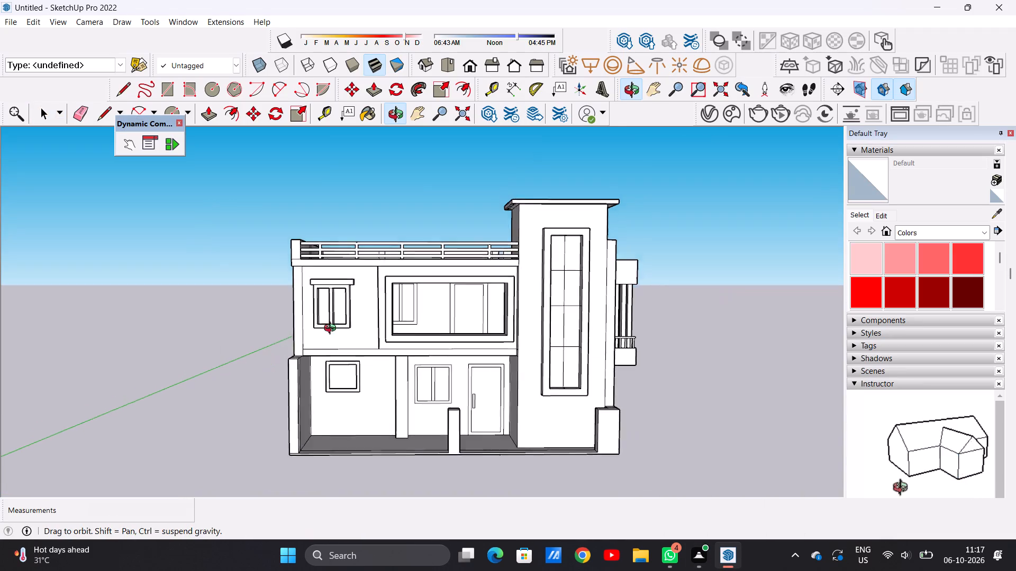
{"action": "middle_click_drag", "start_coordinate": [332, 329], "coordinate": [495, 318]}
{"action": "scroll", "coordinate": [293, 392], "scroll_direction": "up", "scroll_amount": 2}
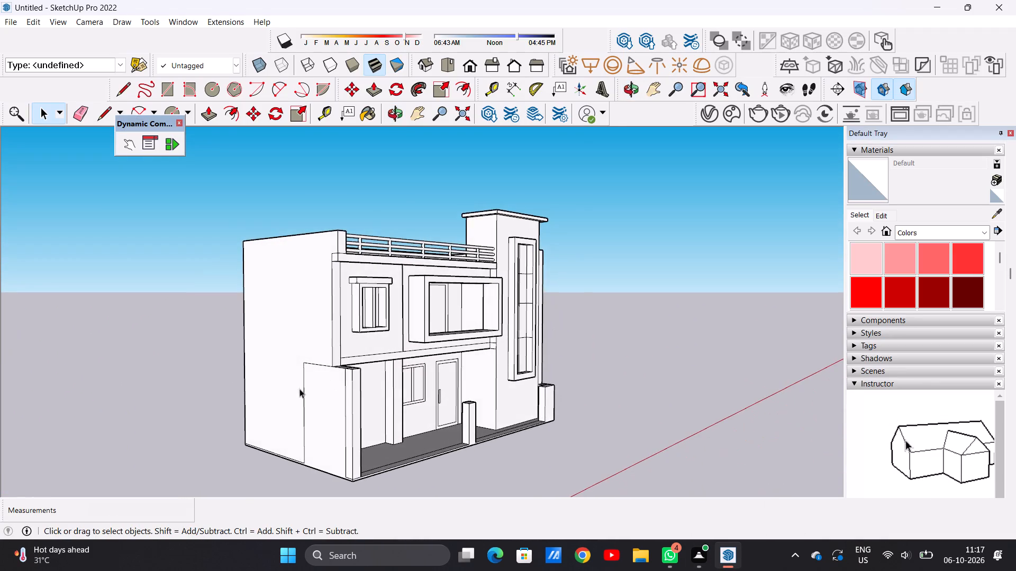
{"action": "scroll", "coordinate": [300, 389], "scroll_direction": "up", "scroll_amount": 3}
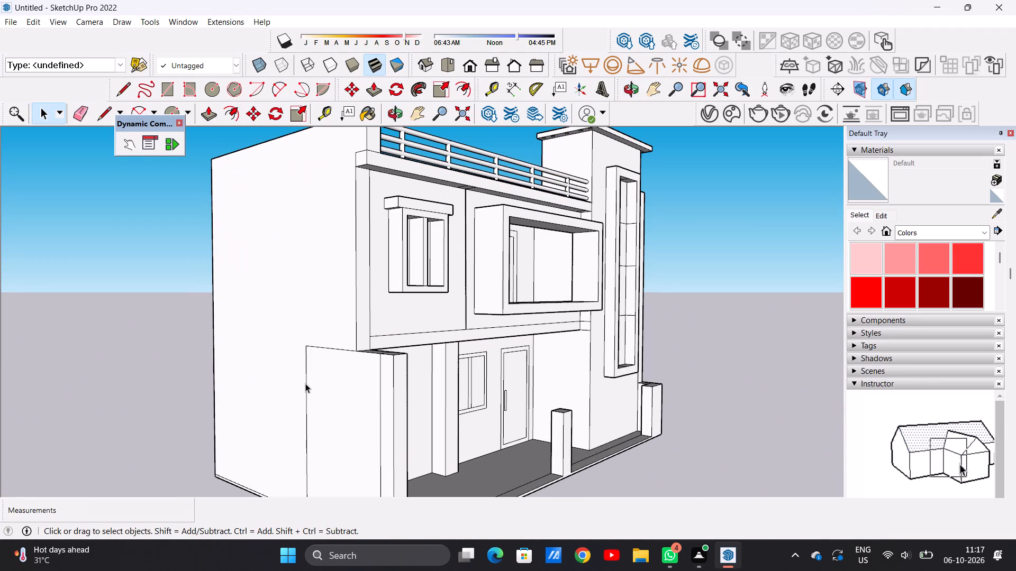
{"action": "key", "text": "e"}
{"action": "left_click_drag", "start_coordinate": [319, 342], "coordinate": [319, 350]}
{"action": "left_click_drag", "start_coordinate": [310, 362], "coordinate": [300, 374]}
{"action": "scroll", "coordinate": [310, 365], "scroll_direction": "down", "scroll_amount": 11}
{"action": "scroll", "coordinate": [317, 397], "scroll_direction": "up", "scroll_amount": 20}
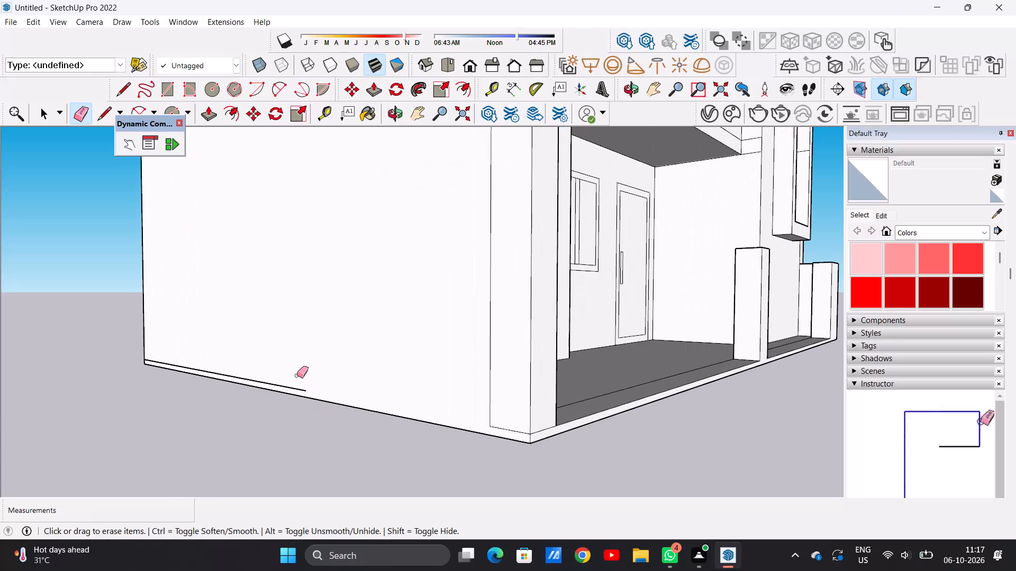
{"action": "left_click_drag", "start_coordinate": [293, 380], "coordinate": [293, 388]}
Examine the house from both sides and back round to the front.
{"action": "scroll", "coordinate": [329, 378], "scroll_direction": "down", "scroll_amount": 20}
{"action": "scroll", "coordinate": [329, 378], "scroll_direction": "down", "scroll_amount": 1}
{"action": "middle_click_drag", "start_coordinate": [488, 375], "coordinate": [171, 381]}
{"action": "middle_click_drag", "start_coordinate": [465, 371], "coordinate": [242, 383]}
{"action": "middle_click_drag", "start_coordinate": [510, 369], "coordinate": [367, 377]}
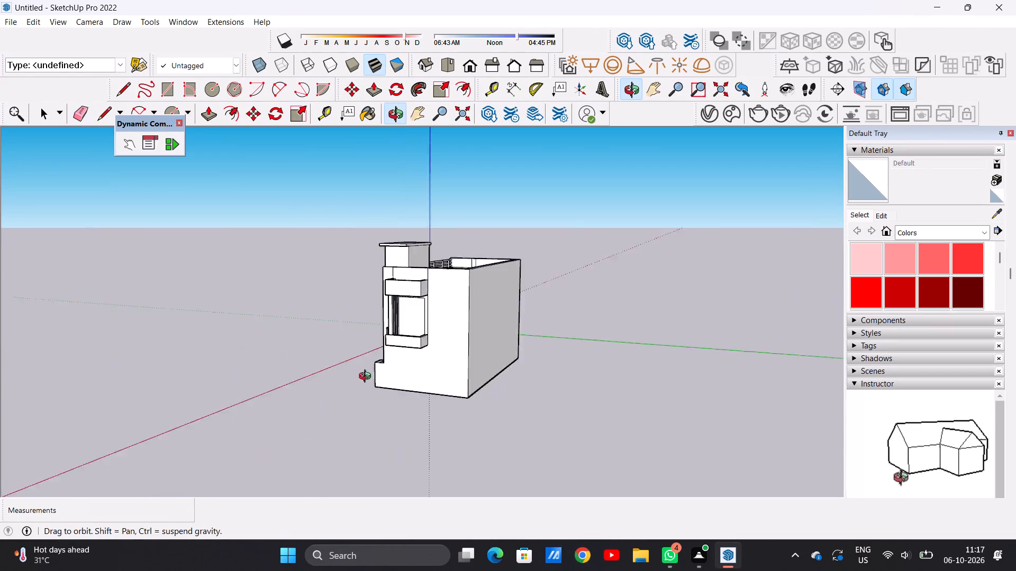
{"action": "middle_click_drag", "start_coordinate": [367, 377], "coordinate": [734, 340]}
{"action": "middle_click_drag", "start_coordinate": [408, 356], "coordinate": [665, 351]}
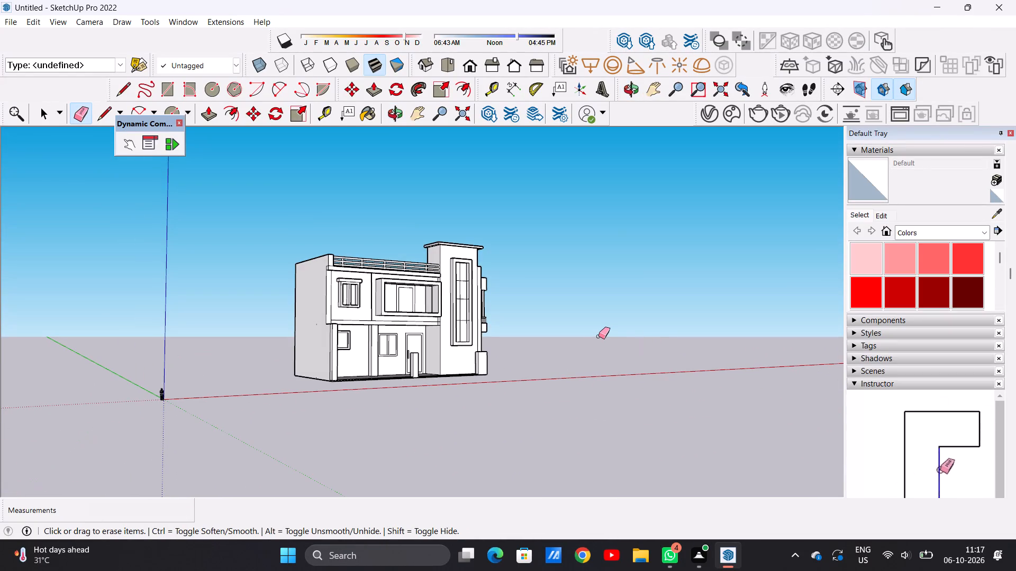
{"action": "scroll", "coordinate": [588, 316], "scroll_direction": "down", "scroll_amount": 5}
{"action": "scroll", "coordinate": [570, 301], "scroll_direction": "up", "scroll_amount": 7}
{"action": "middle_click_drag", "start_coordinate": [556, 300], "coordinate": [432, 353]}
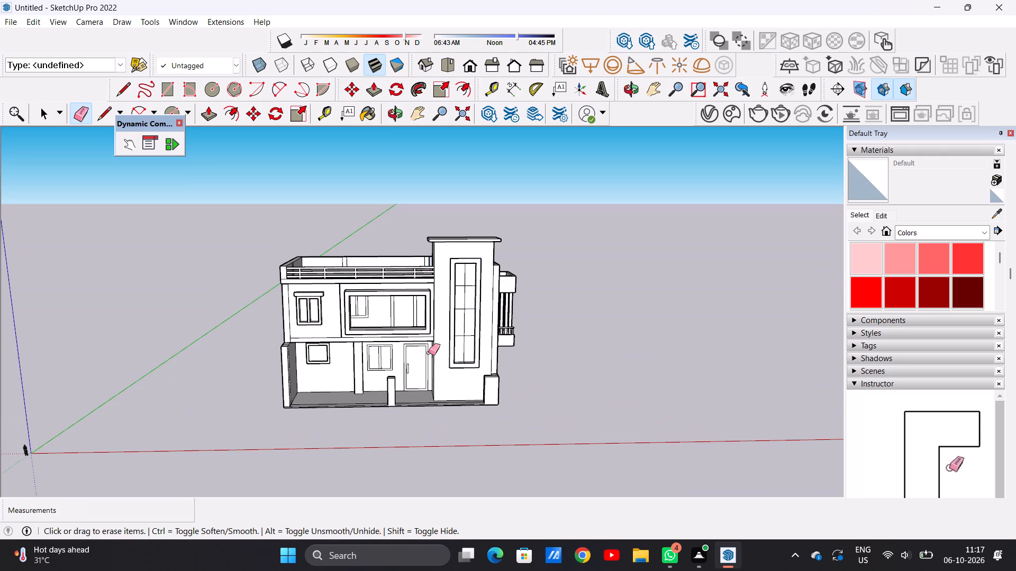
Examine the front elevation from several heights and distances, including the balcony opening, upper windows, railing and tower.
{"action": "scroll", "coordinate": [378, 345], "scroll_direction": "up", "scroll_amount": 7}
{"action": "key", "text": "space"}
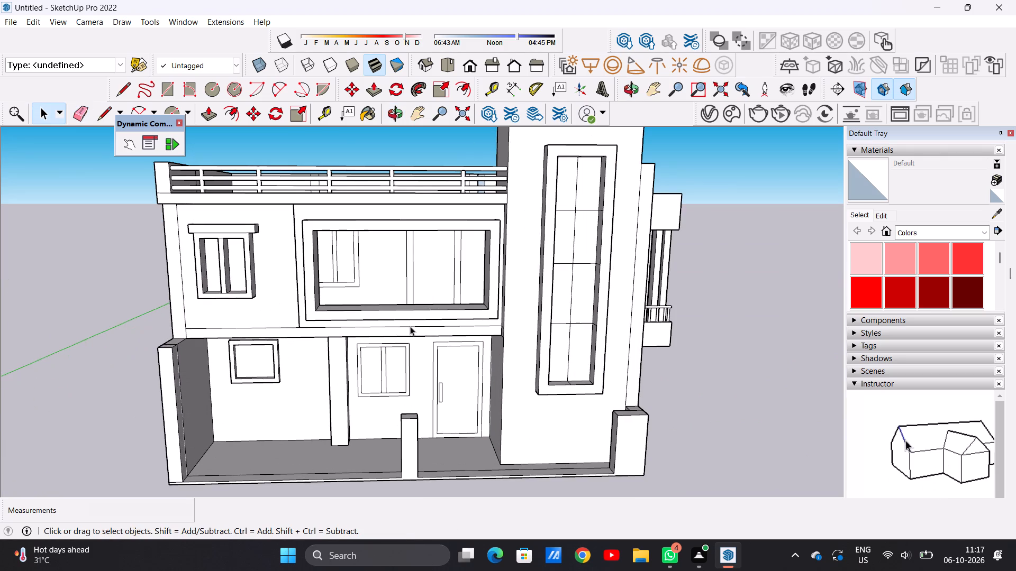
{"action": "scroll", "coordinate": [420, 329], "scroll_direction": "down", "scroll_amount": 10}
{"action": "middle_click_drag", "start_coordinate": [427, 327], "coordinate": [402, 269]}
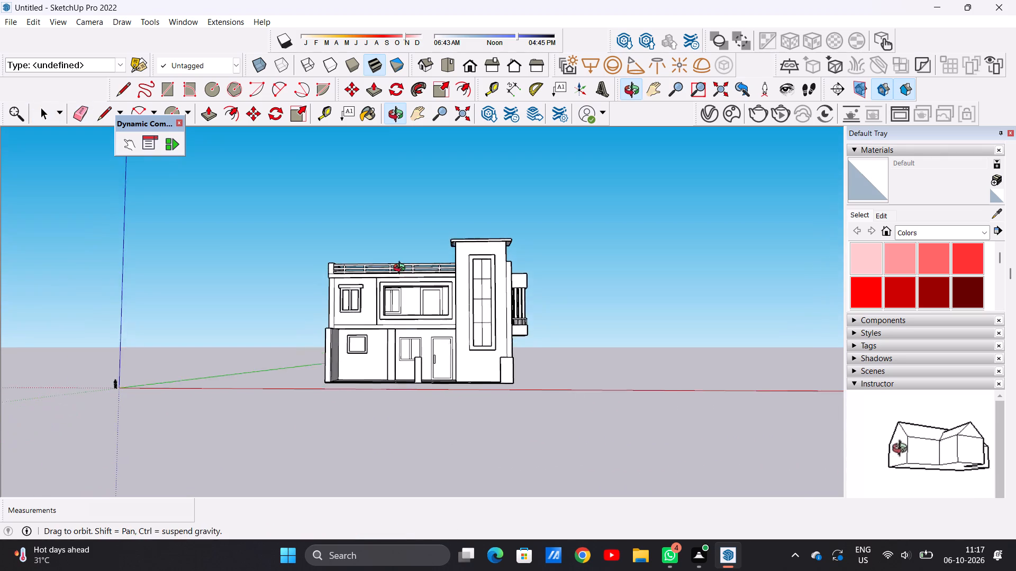
{"action": "middle_click_drag", "start_coordinate": [402, 269], "coordinate": [402, 269]}
{"action": "scroll", "coordinate": [394, 274], "scroll_direction": "up", "scroll_amount": 14}
{"action": "scroll", "coordinate": [399, 307], "scroll_direction": "down", "scroll_amount": 10}
{"action": "middle_click_drag", "start_coordinate": [408, 308], "coordinate": [443, 368]}
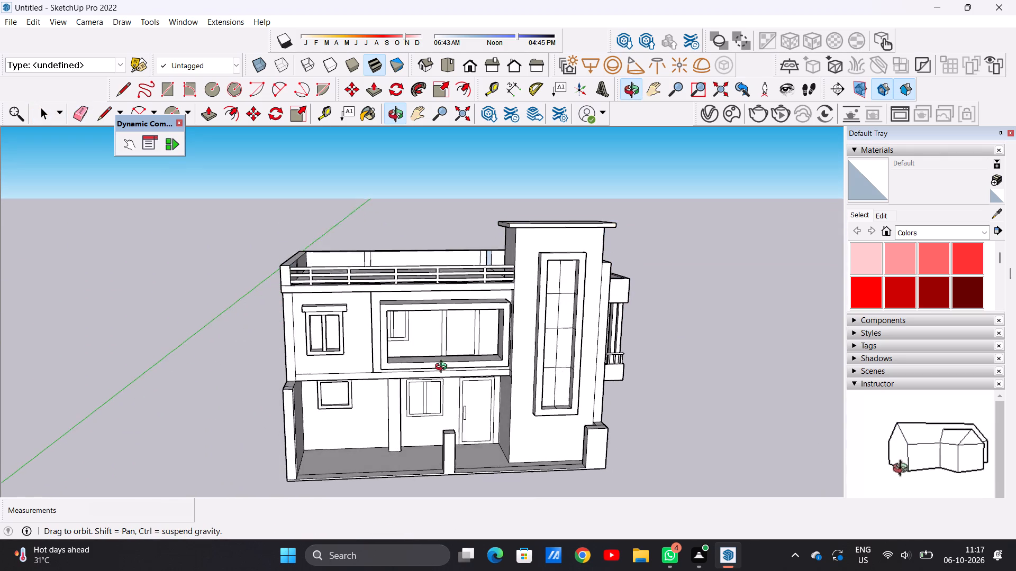
{"action": "middle_click_drag", "start_coordinate": [443, 368], "coordinate": [374, 330]}
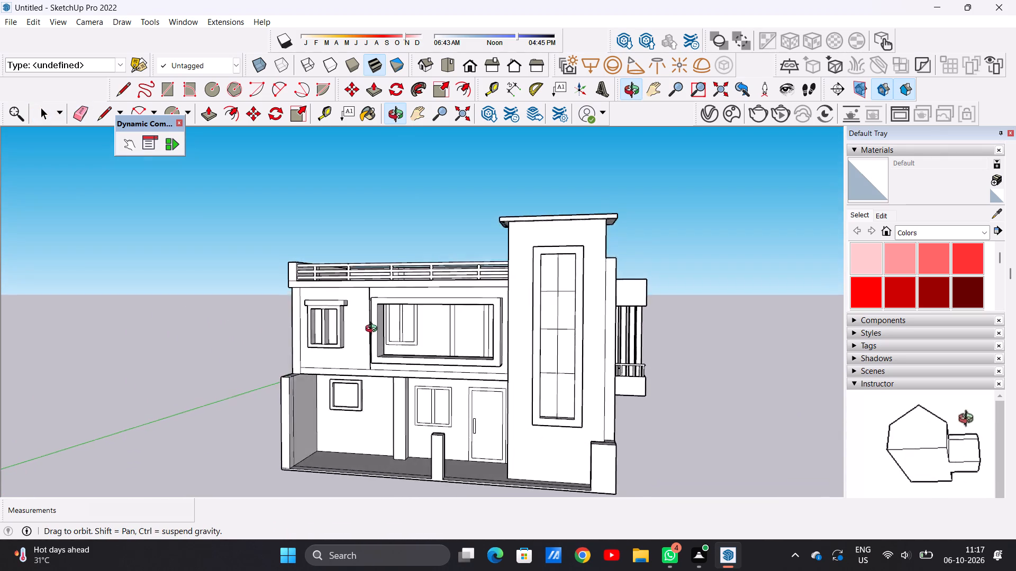
{"action": "middle_click_drag", "start_coordinate": [374, 330], "coordinate": [432, 347]}
{"action": "scroll", "coordinate": [432, 347], "scroll_direction": "down", "scroll_amount": 11}
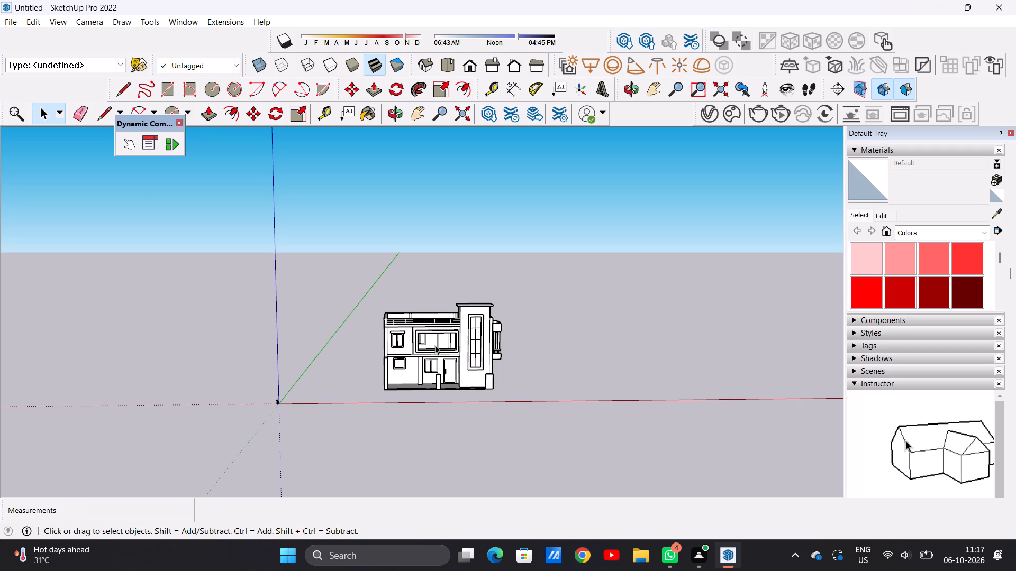
{"action": "scroll", "coordinate": [437, 344], "scroll_direction": "down", "scroll_amount": 5}
{"action": "scroll", "coordinate": [474, 358], "scroll_direction": "up", "scroll_amount": 5}
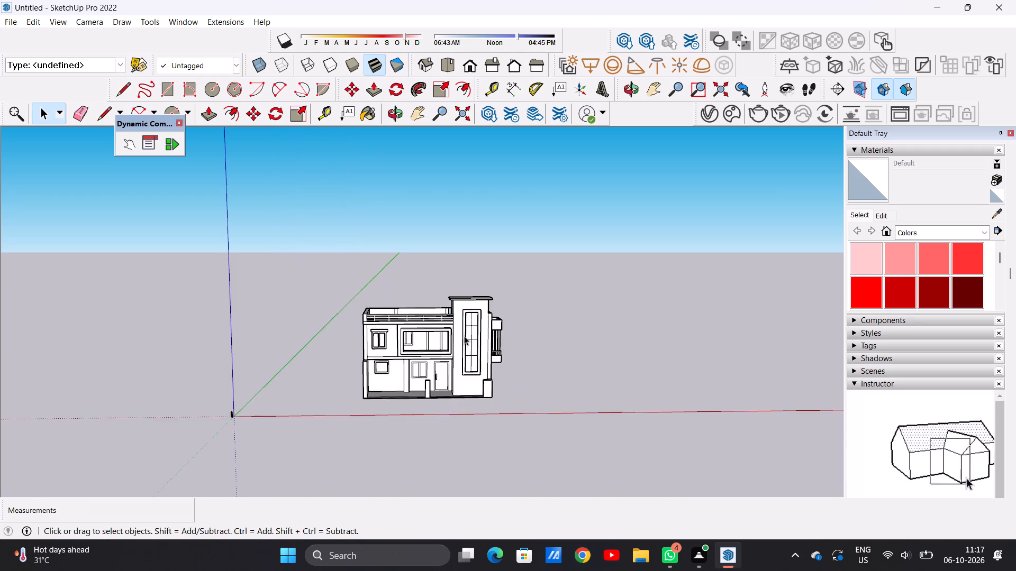
{"action": "scroll", "coordinate": [464, 336], "scroll_direction": "up", "scroll_amount": 7}
{"action": "middle_click_drag", "start_coordinate": [494, 363], "coordinate": [468, 303]}
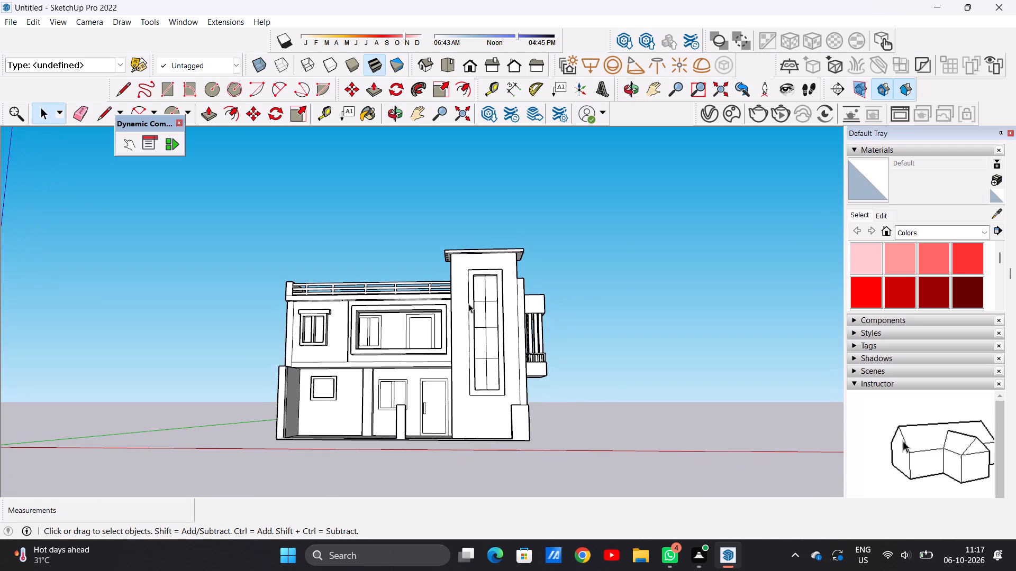
{"action": "scroll", "coordinate": [374, 316], "scroll_direction": "up", "scroll_amount": 6}
{"action": "scroll", "coordinate": [453, 312], "scroll_direction": "down", "scroll_amount": 9}
{"action": "scroll", "coordinate": [426, 310], "scroll_direction": "up", "scroll_amount": 1}
{"action": "middle_click_drag", "start_coordinate": [426, 310], "coordinate": [397, 312]}
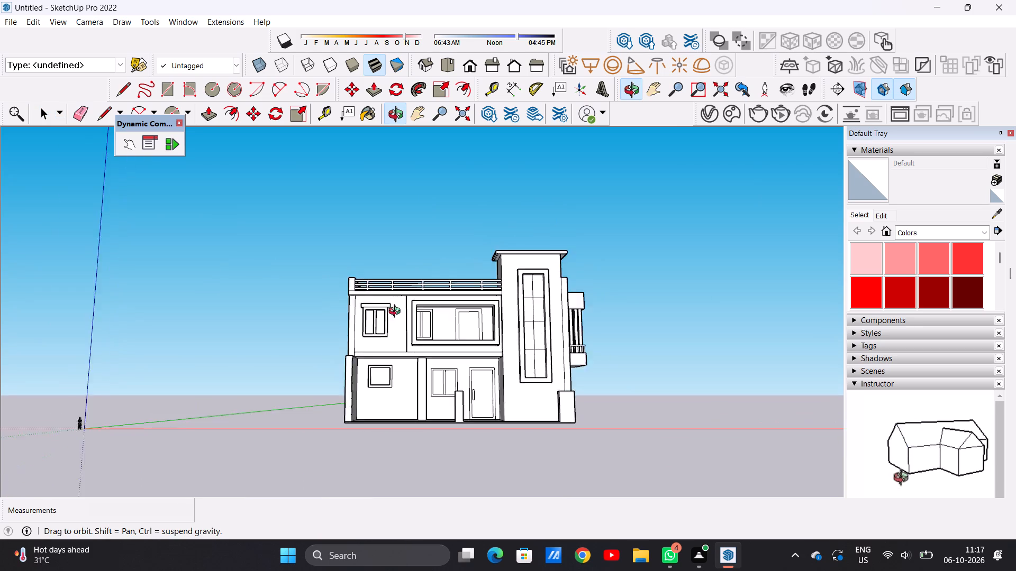
{"action": "middle_click_drag", "start_coordinate": [397, 312], "coordinate": [386, 328]}
{"action": "scroll", "coordinate": [416, 322], "scroll_direction": "up", "scroll_amount": 8}
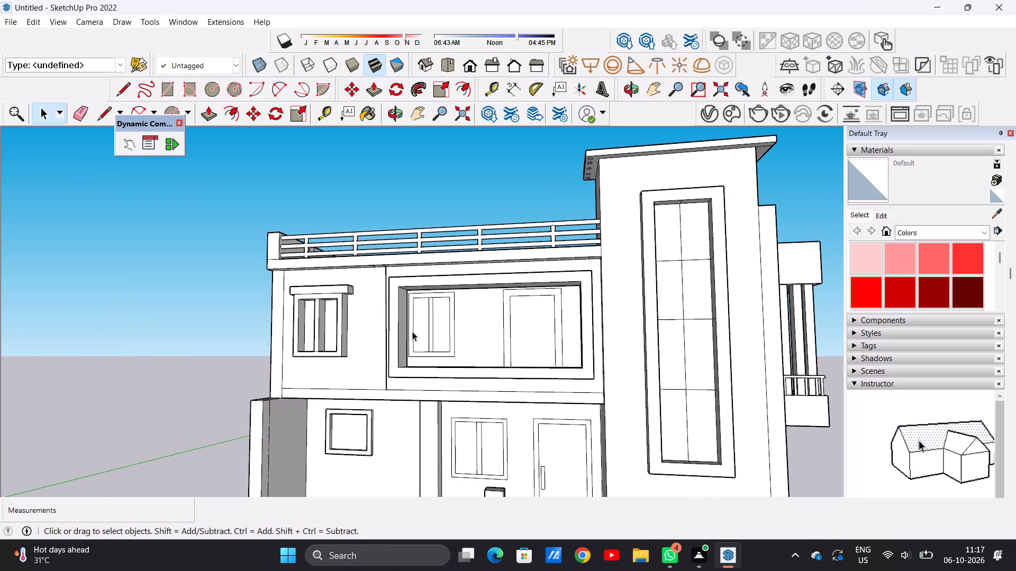
{"action": "scroll", "coordinate": [459, 305], "scroll_direction": "up", "scroll_amount": 10}
{"action": "scroll", "coordinate": [428, 331], "scroll_direction": "down", "scroll_amount": 9}
{"action": "middle_click_drag", "start_coordinate": [401, 316], "coordinate": [451, 325]}
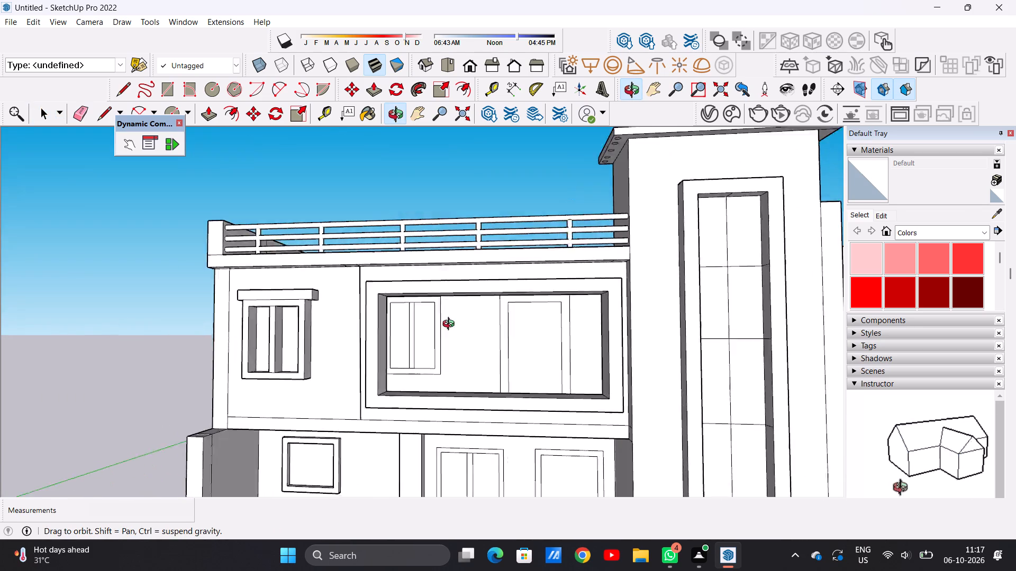
Examine the front elevation straight on from near and far, covering the balcony opening, upper window, tower and porch.
{"action": "middle_click_drag", "start_coordinate": [451, 325], "coordinate": [421, 310]}
{"action": "scroll", "coordinate": [409, 337], "scroll_direction": "down", "scroll_amount": 8}
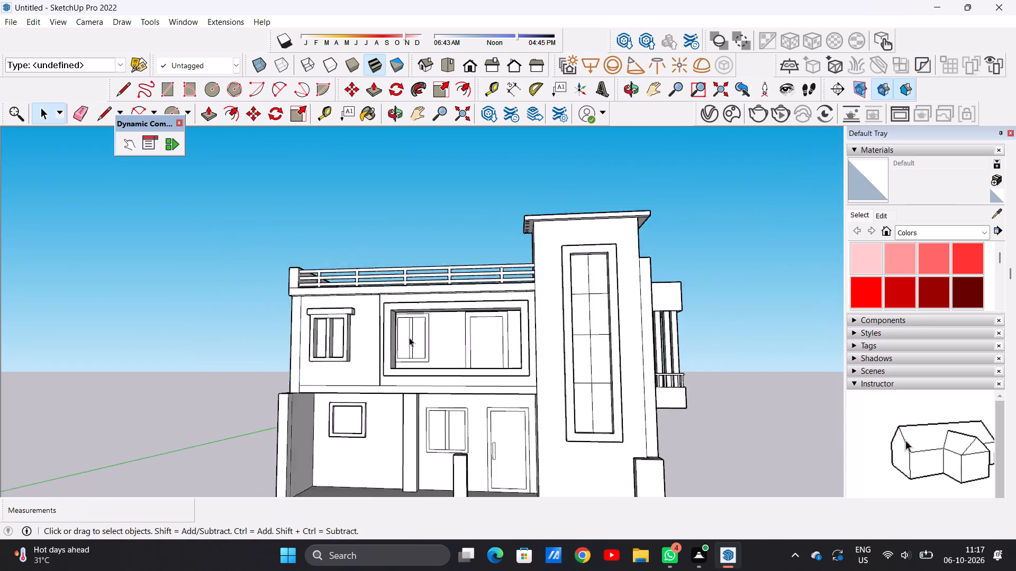
{"action": "scroll", "coordinate": [422, 352], "scroll_direction": "up", "scroll_amount": 5}
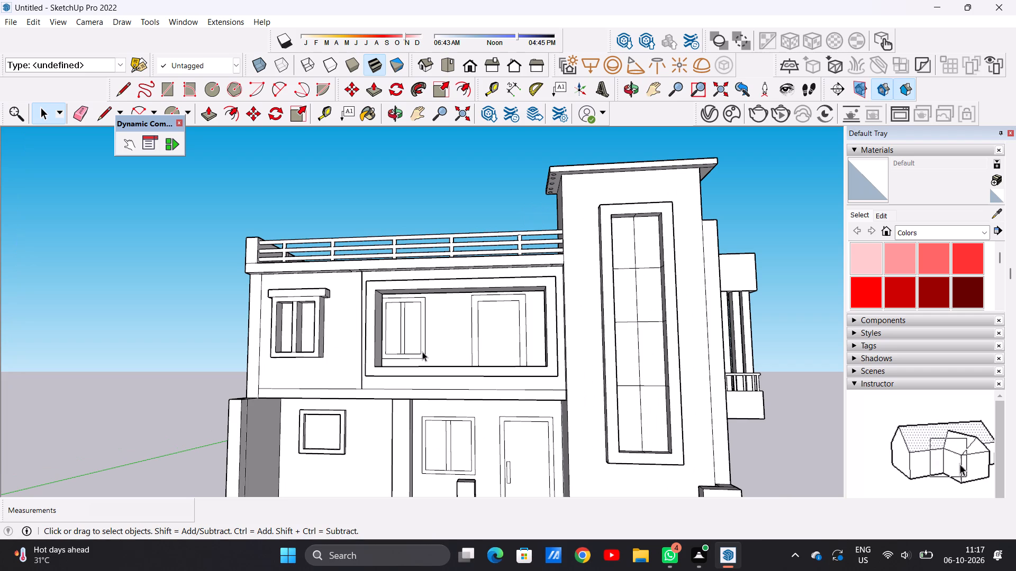
{"action": "scroll", "coordinate": [428, 343], "scroll_direction": "down", "scroll_amount": 12}
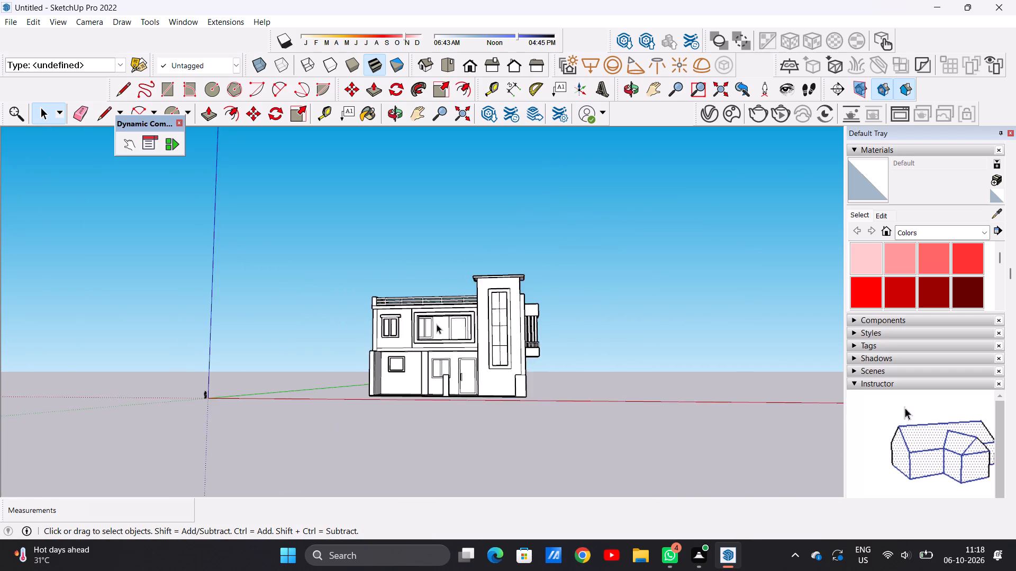
{"action": "scroll", "coordinate": [436, 324], "scroll_direction": "up", "scroll_amount": 13}
{"action": "middle_click_drag", "start_coordinate": [450, 359], "coordinate": [460, 347]}
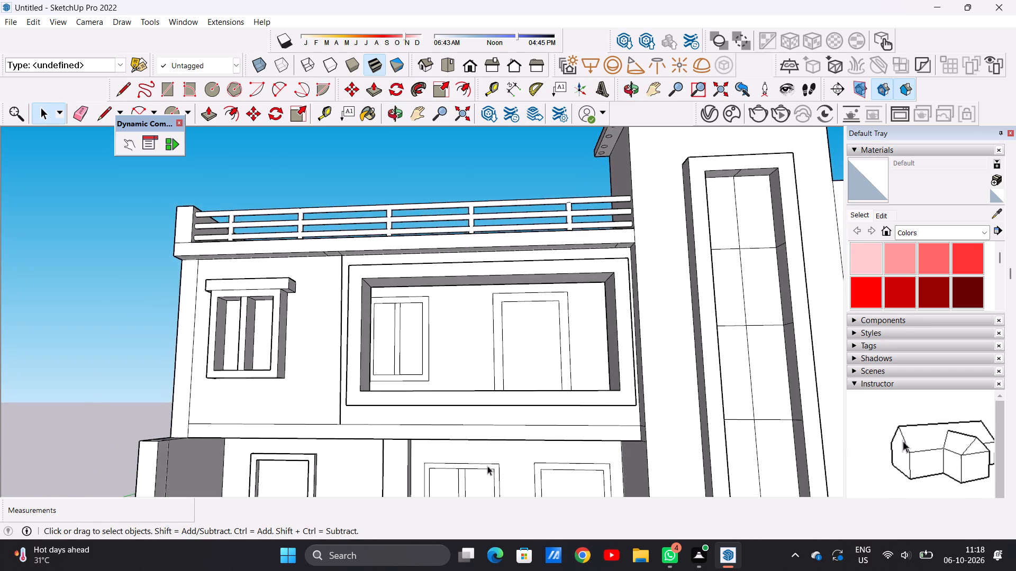
{"action": "scroll", "coordinate": [504, 484], "scroll_direction": "down", "scroll_amount": 12}
{"action": "scroll", "coordinate": [514, 428], "scroll_direction": "up", "scroll_amount": 7}
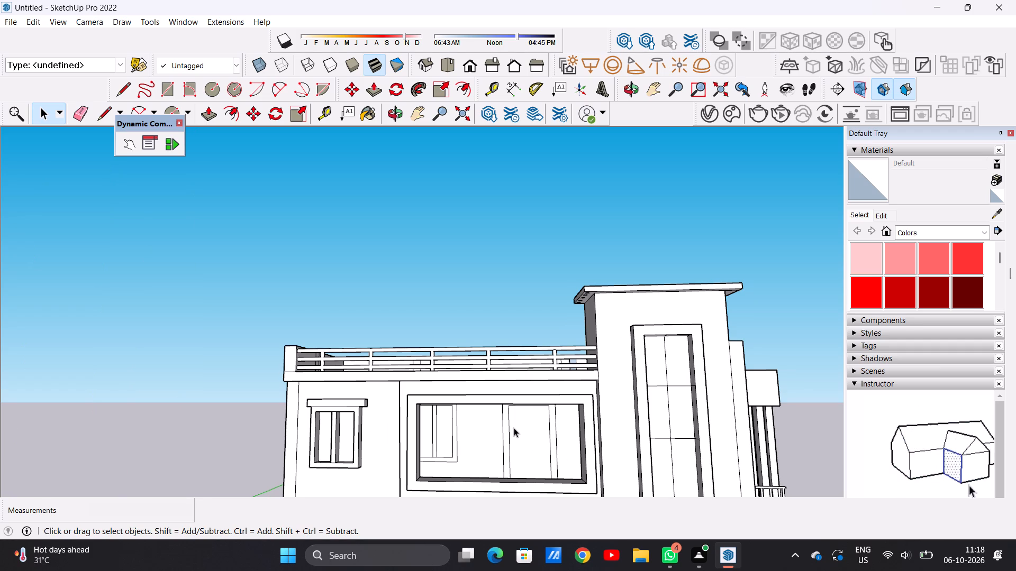
{"action": "scroll", "coordinate": [405, 383], "scroll_direction": "down", "scroll_amount": 7}
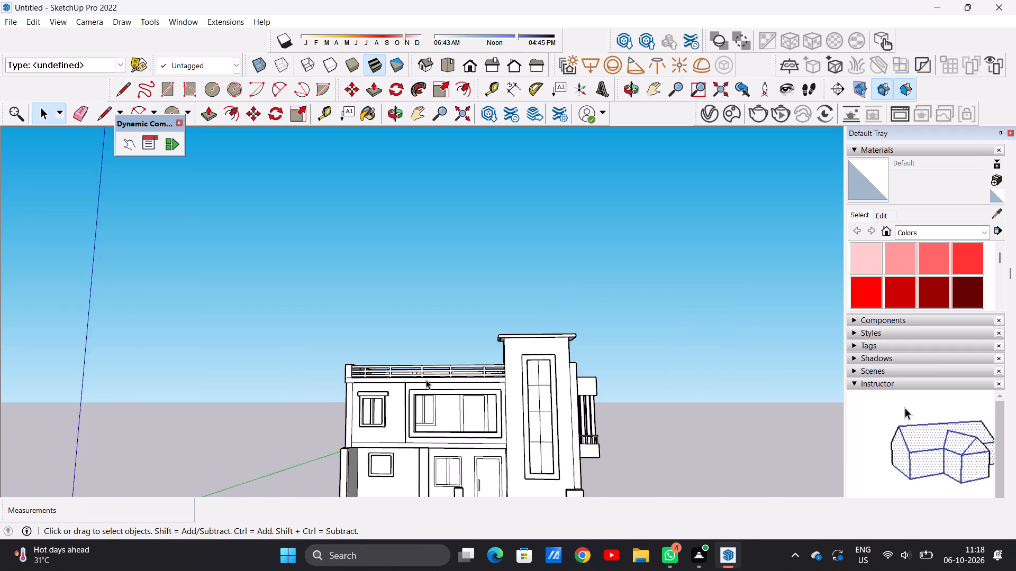
{"action": "scroll", "coordinate": [426, 380], "scroll_direction": "down", "scroll_amount": 6}
{"action": "scroll", "coordinate": [430, 404], "scroll_direction": "up", "scroll_amount": 5}
{"action": "middle_click_drag", "start_coordinate": [479, 371], "coordinate": [470, 399]}
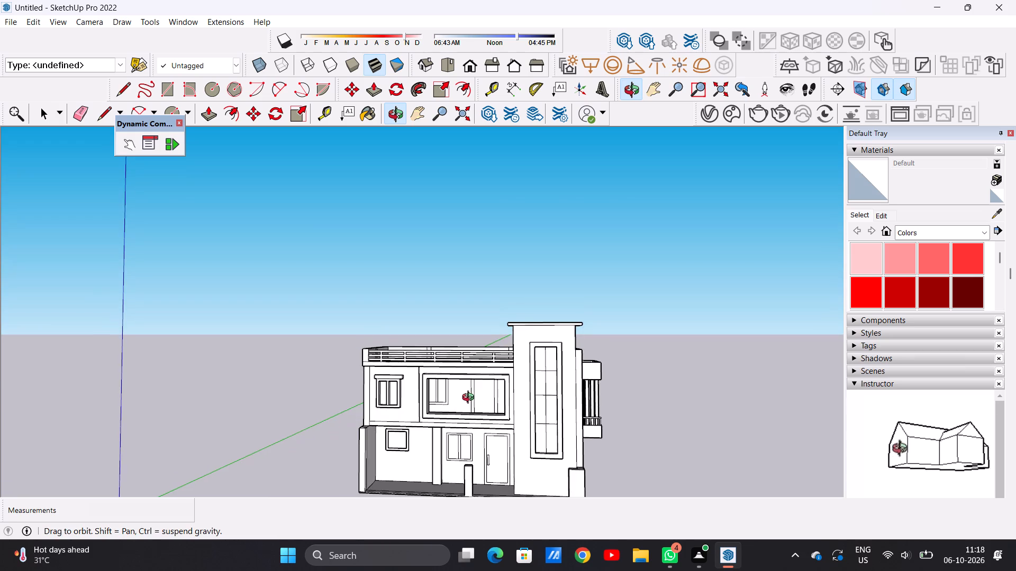
{"action": "middle_click_drag", "start_coordinate": [470, 399], "coordinate": [471, 399]}
{"action": "scroll", "coordinate": [479, 385], "scroll_direction": "down", "scroll_amount": 5}
{"action": "scroll", "coordinate": [464, 425], "scroll_direction": "up", "scroll_amount": 2}
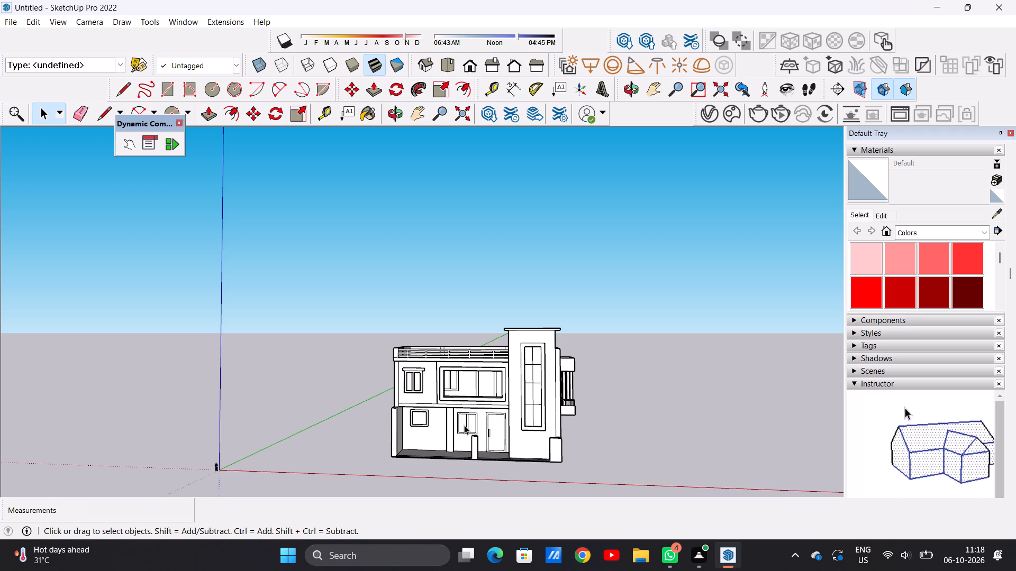
{"action": "scroll", "coordinate": [546, 446], "scroll_direction": "down", "scroll_amount": 3}
{"action": "scroll", "coordinate": [503, 433], "scroll_direction": "up", "scroll_amount": 7}
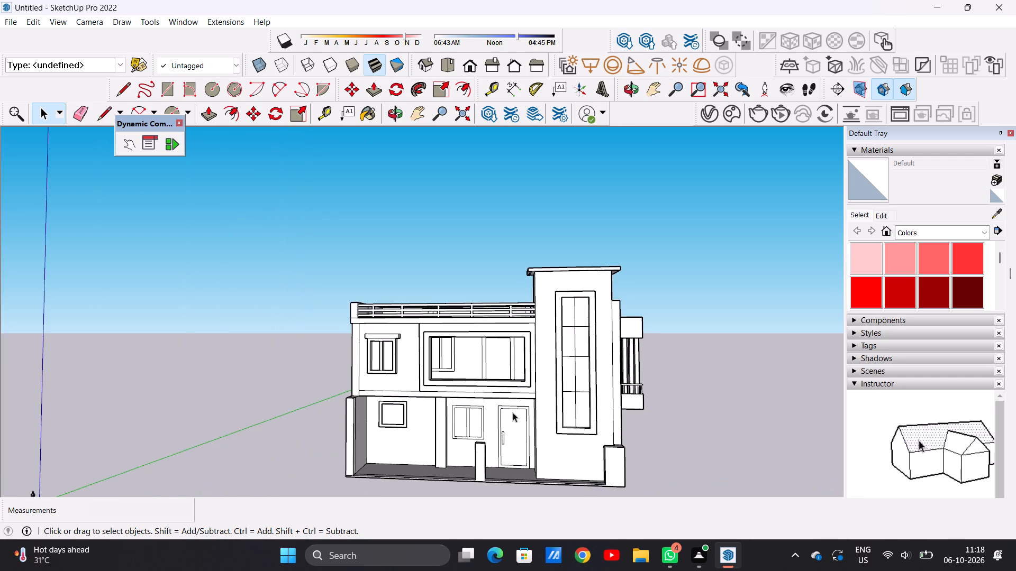
{"action": "scroll", "coordinate": [514, 412], "scroll_direction": "down", "scroll_amount": 1}
{"action": "scroll", "coordinate": [502, 439], "scroll_direction": "up", "scroll_amount": 4}
{"action": "scroll", "coordinate": [534, 361], "scroll_direction": "down", "scroll_amount": 2}
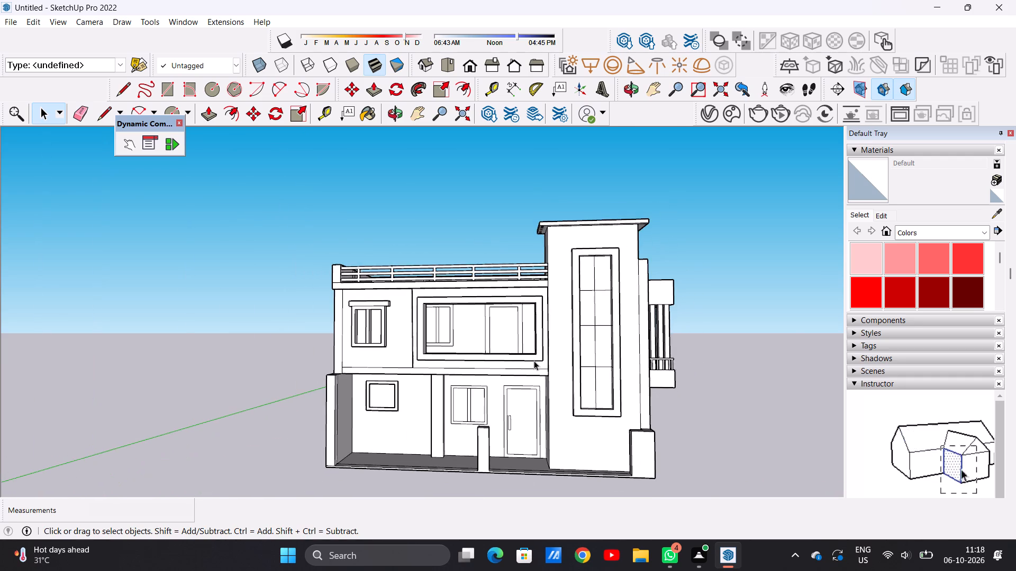
{"action": "scroll", "coordinate": [461, 342], "scroll_direction": "up", "scroll_amount": 5}
{"action": "scroll", "coordinate": [461, 341], "scroll_direction": "down", "scroll_amount": 5}
{"action": "middle_click_drag", "start_coordinate": [383, 337], "coordinate": [466, 370]}
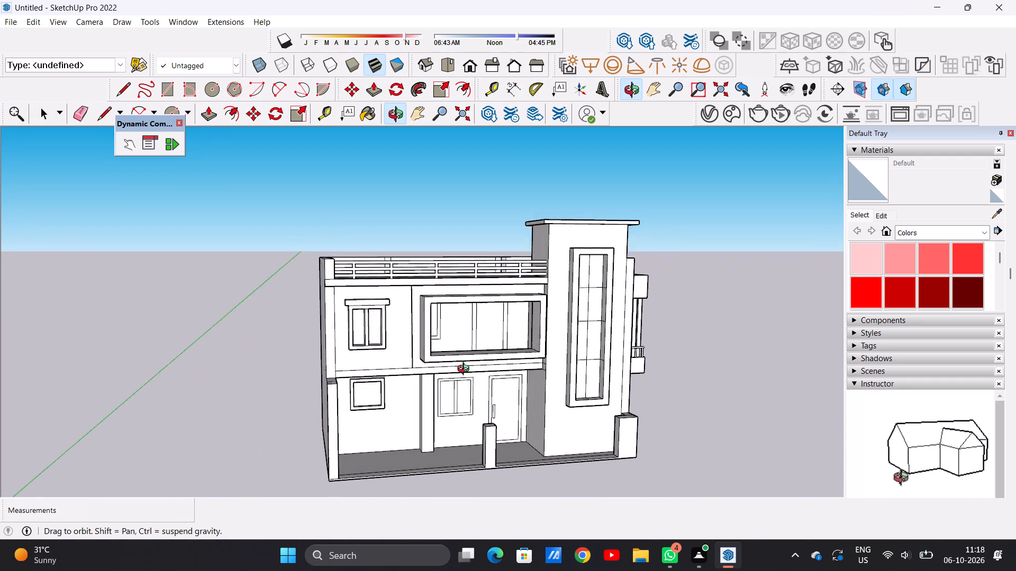
{"action": "middle_click_drag", "start_coordinate": [466, 370], "coordinate": [416, 337]}
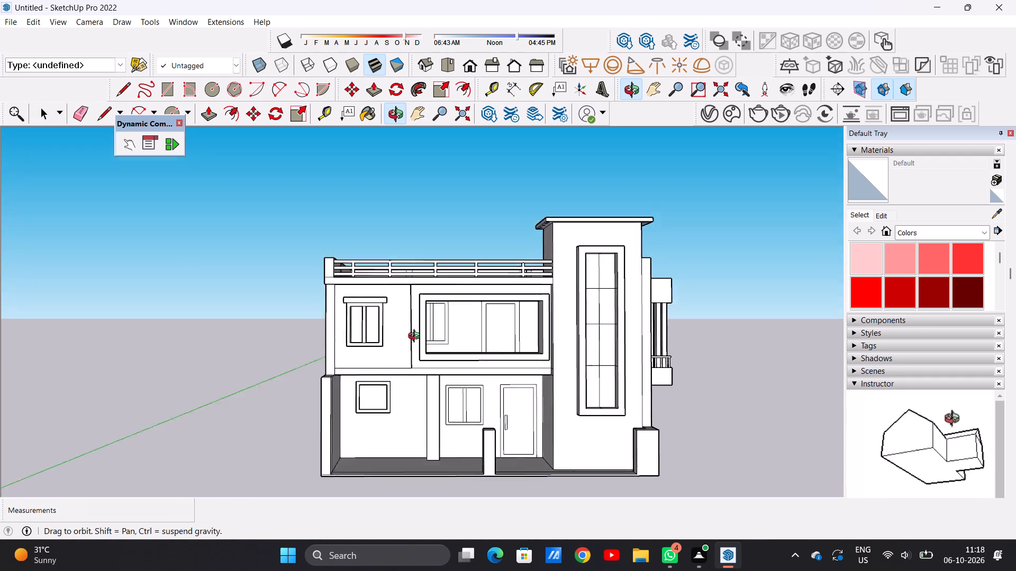
{"action": "middle_click_drag", "start_coordinate": [416, 337], "coordinate": [409, 358]}
{"action": "scroll", "coordinate": [436, 326], "scroll_direction": "down", "scroll_amount": 5}
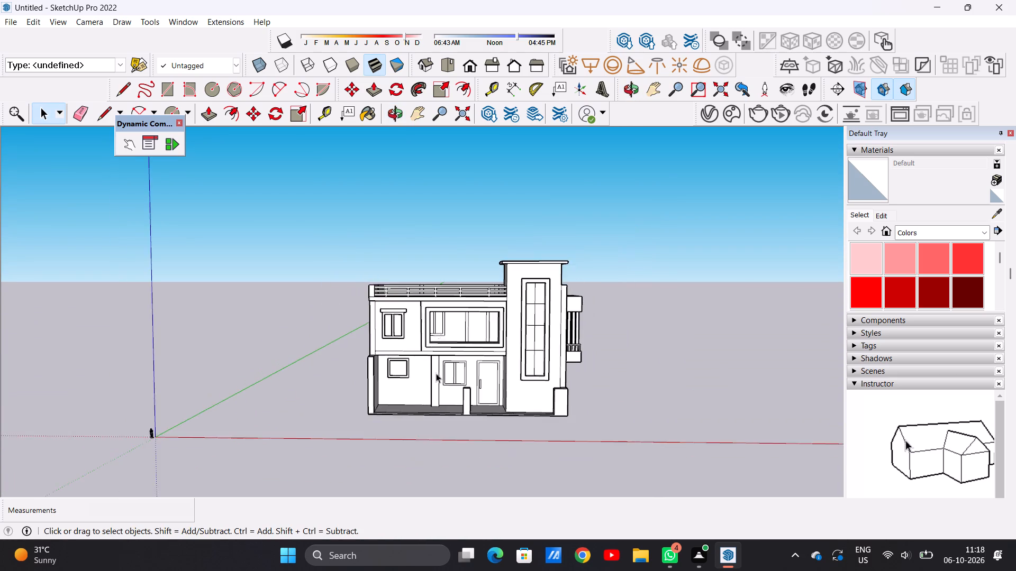
{"action": "scroll", "coordinate": [439, 380], "scroll_direction": "up", "scroll_amount": 5}
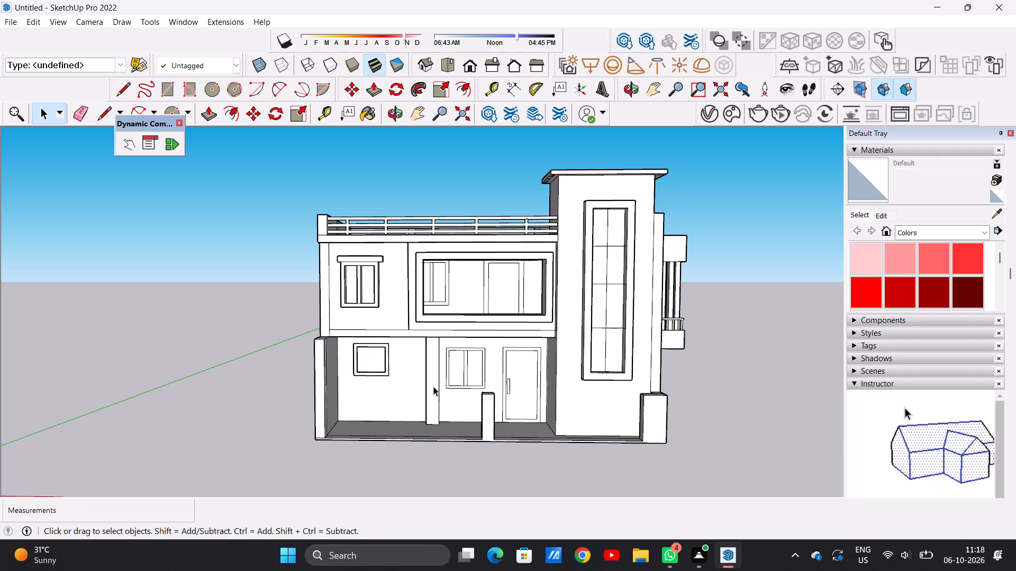
Examine the house's front from above and from both sides, including the porch floor, pillars and projecting balcony frame.
{"action": "middle_click_drag", "start_coordinate": [430, 345], "coordinate": [521, 401]}
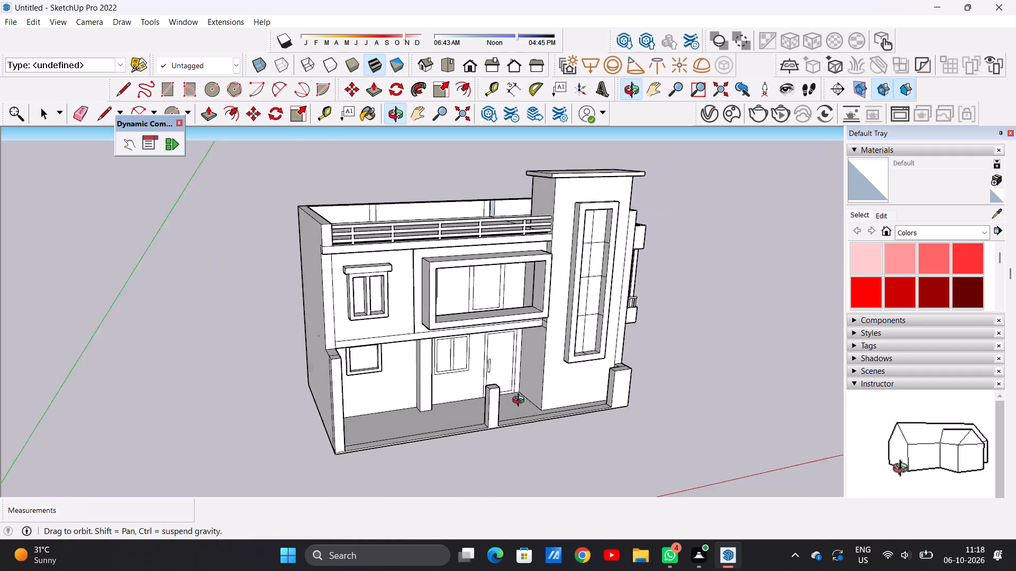
{"action": "middle_click_drag", "start_coordinate": [521, 401], "coordinate": [568, 404]}
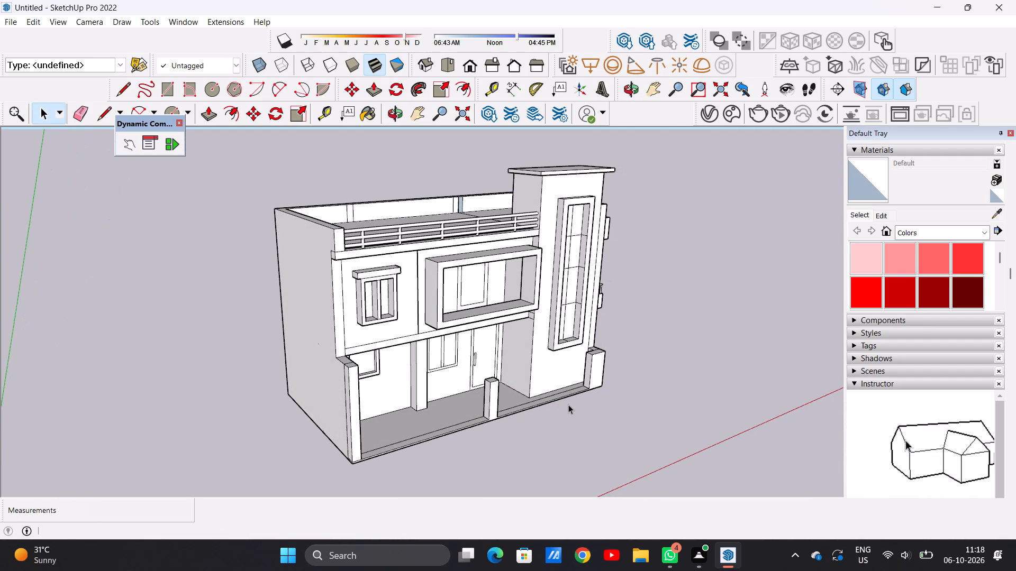
{"action": "middle_click_drag", "start_coordinate": [569, 400], "coordinate": [432, 400]}
{"action": "scroll", "coordinate": [448, 382], "scroll_direction": "up", "scroll_amount": 5}
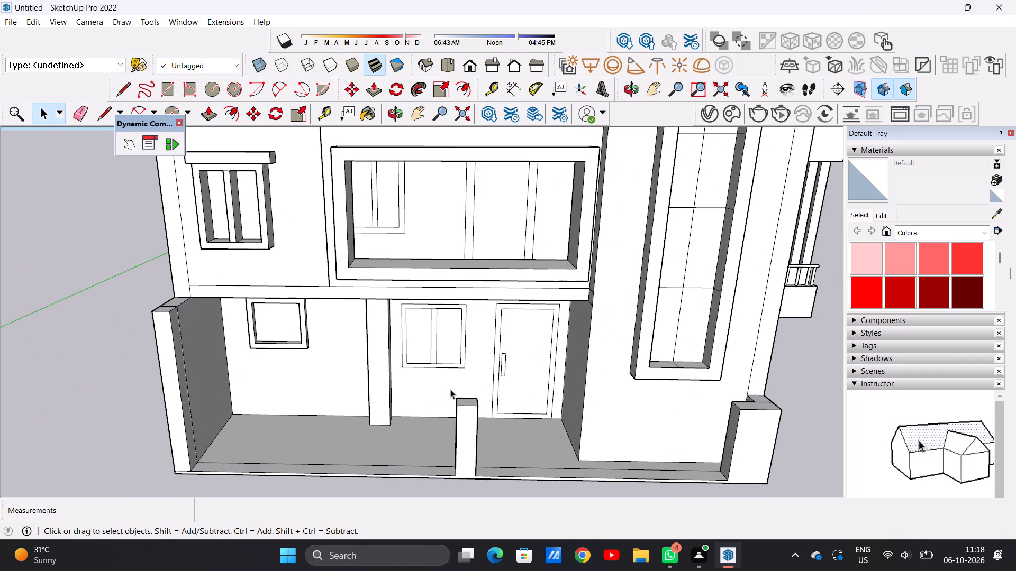
{"action": "scroll", "coordinate": [450, 389], "scroll_direction": "down", "scroll_amount": 5}
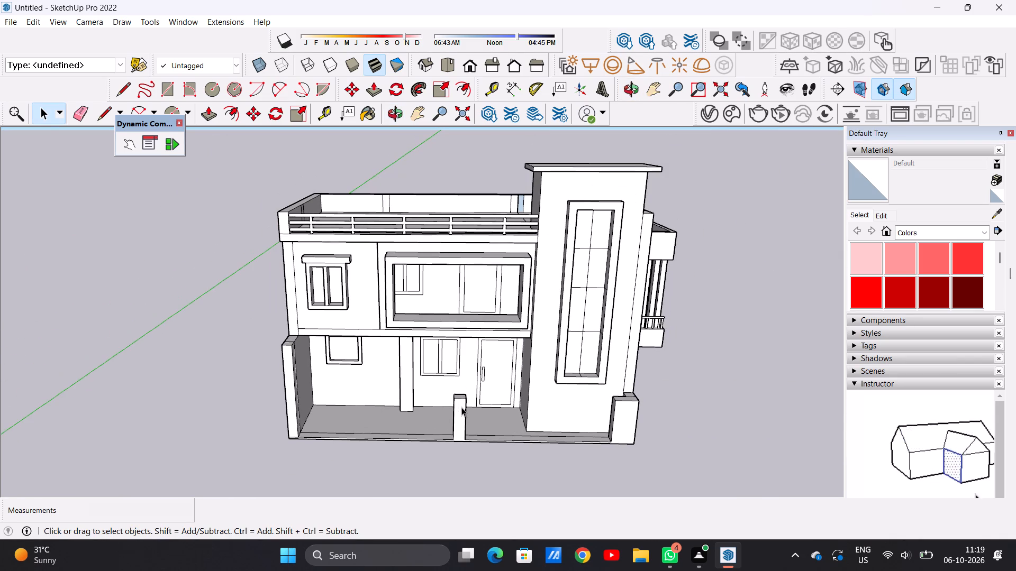
{"action": "middle_click_drag", "start_coordinate": [458, 391], "coordinate": [310, 441]}
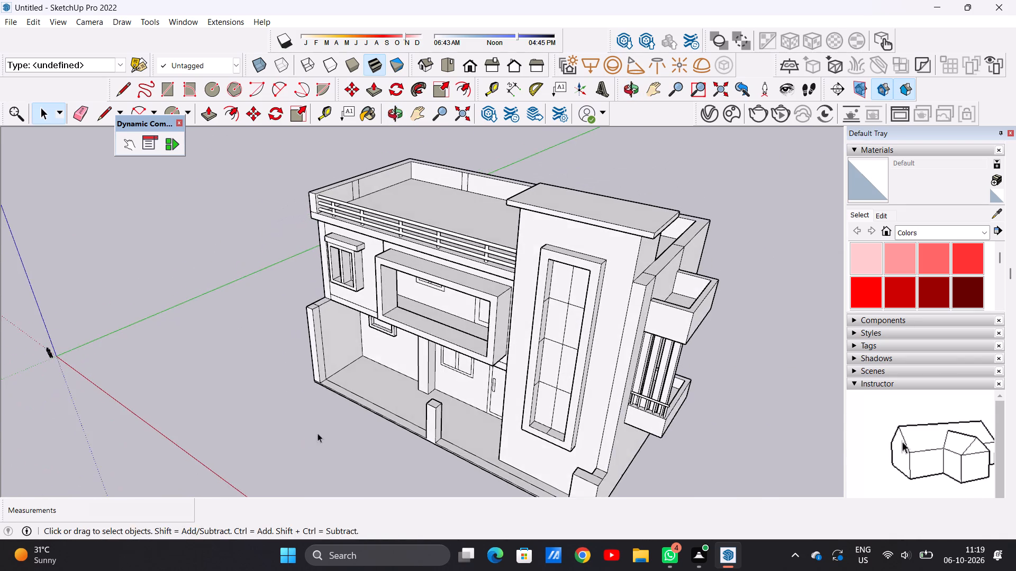
{"action": "middle_click_drag", "start_coordinate": [467, 398], "coordinate": [383, 406]}
{"action": "scroll", "coordinate": [460, 424], "scroll_direction": "up", "scroll_amount": 6}
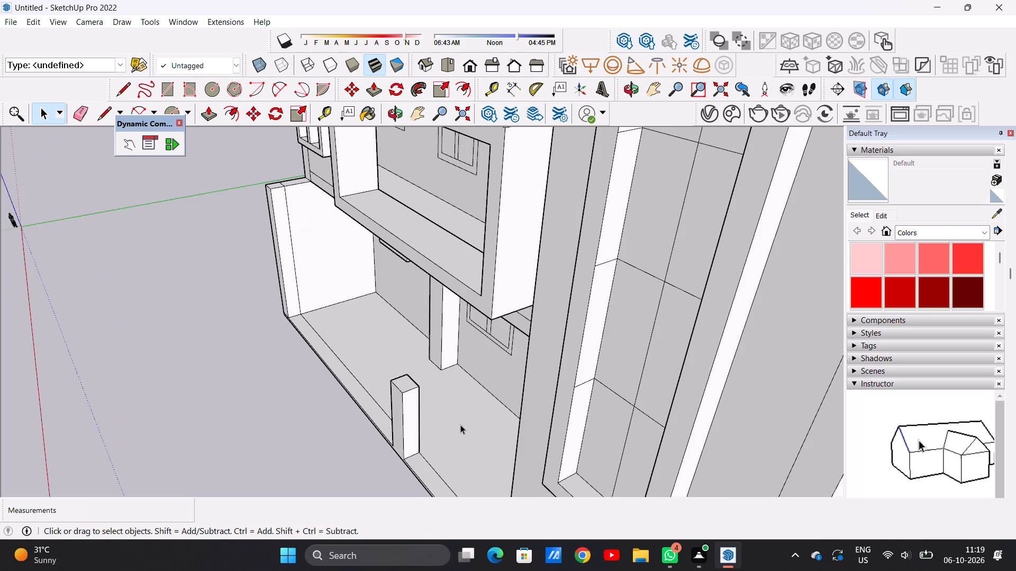
{"action": "scroll", "coordinate": [460, 425], "scroll_direction": "down", "scroll_amount": 5}
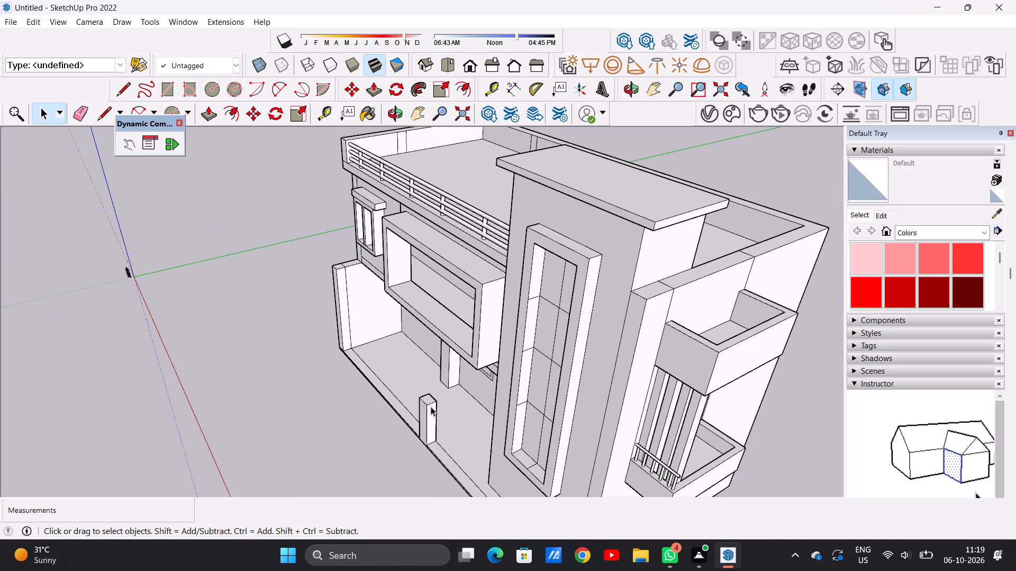
Push the front face of the projecting balcony frame back toward the upper wall by about 5' 5 7/16".
{"action": "middle_click_drag", "start_coordinate": [404, 427], "coordinate": [549, 373]}
{"action": "middle_click_drag", "start_coordinate": [465, 351], "coordinate": [522, 348]}
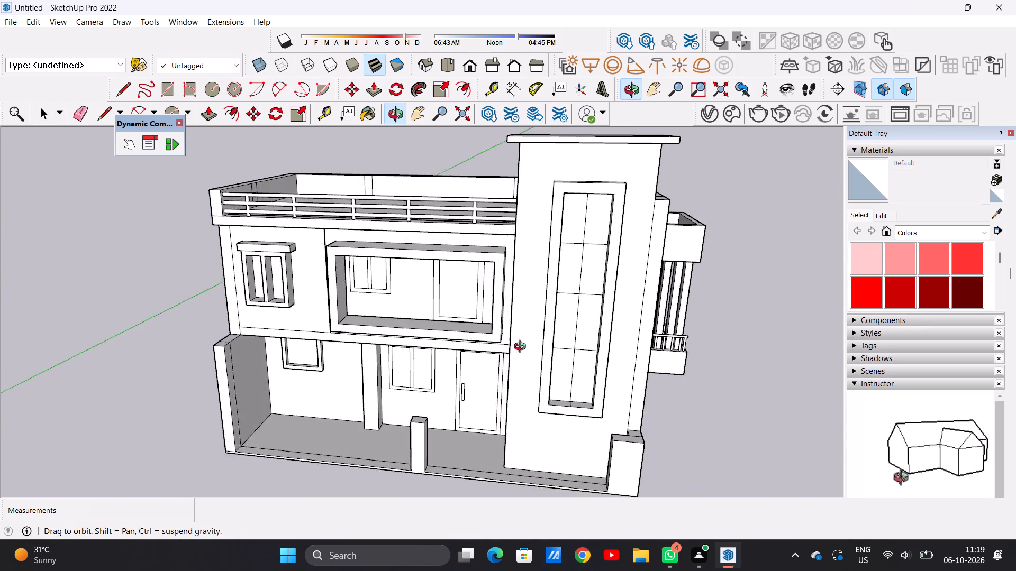
{"action": "middle_click_drag", "start_coordinate": [522, 348], "coordinate": [663, 373]}
{"action": "scroll", "coordinate": [504, 248], "scroll_direction": "up", "scroll_amount": 7}
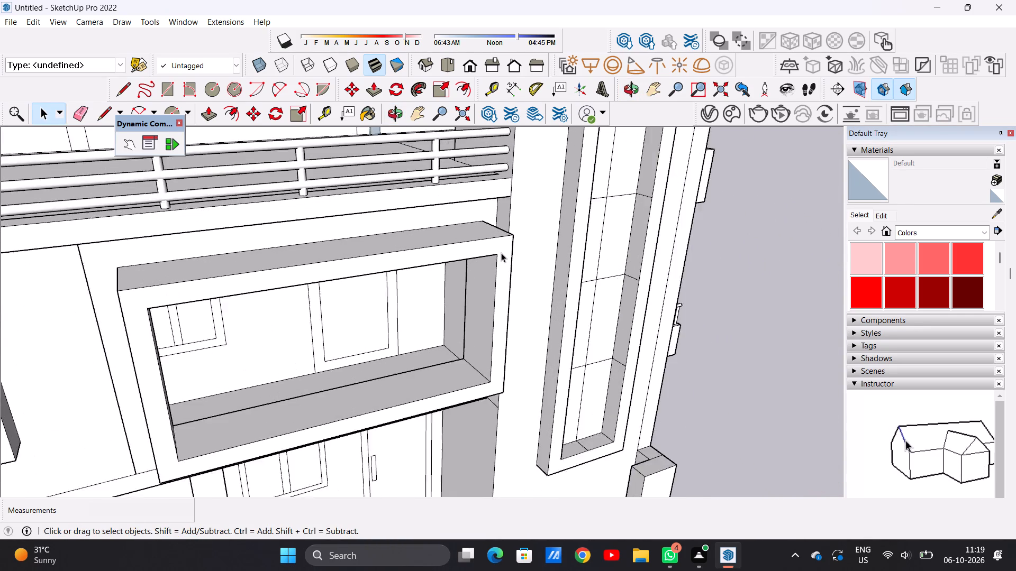
{"action": "scroll", "coordinate": [501, 253], "scroll_direction": "up", "scroll_amount": 4}
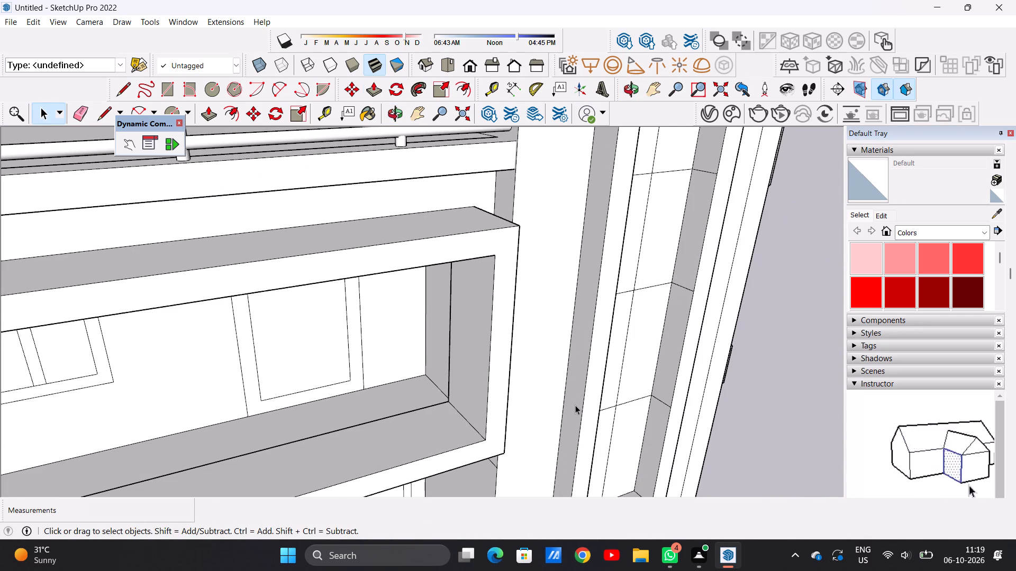
{"action": "key", "text": "p"}
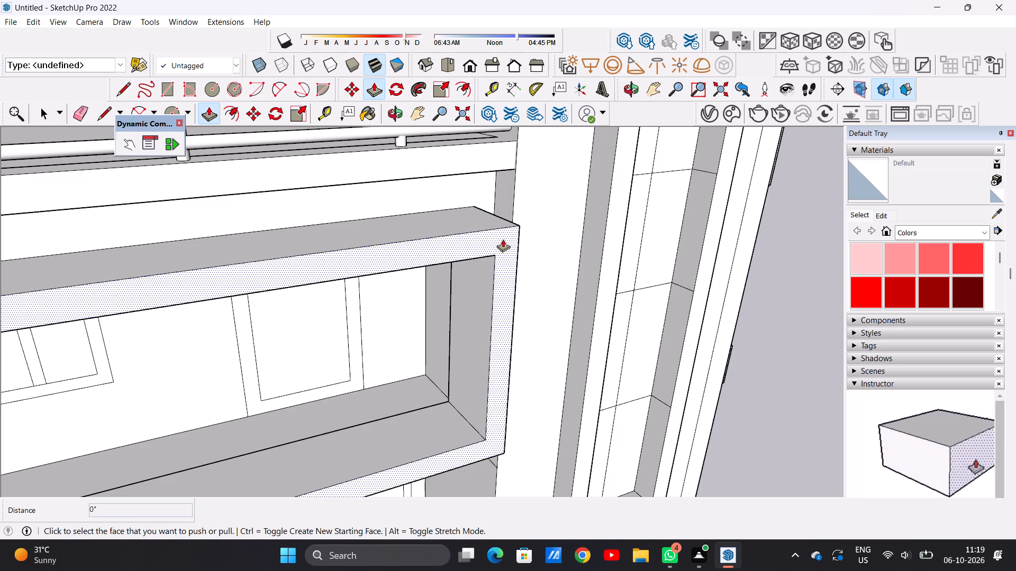
{"action": "left_click", "coordinate": [503, 239]}
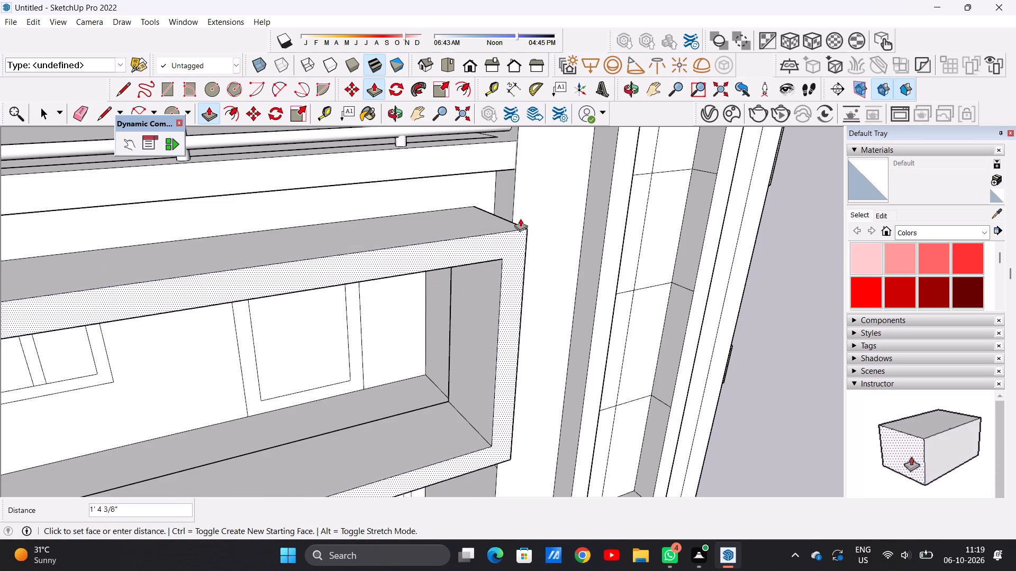
{"action": "left_click", "coordinate": [516, 214]}
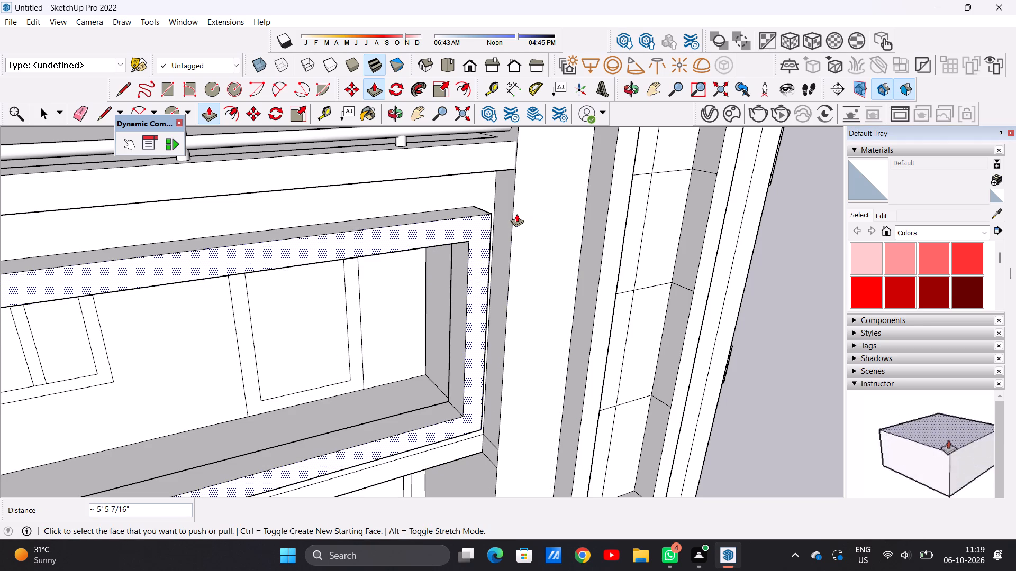
{"action": "key", "text": "space"}
Examine the shallower balcony frame and its opening against the upper wall and tower from the front, both sides and above.
{"action": "scroll", "coordinate": [466, 281], "scroll_direction": "down", "scroll_amount": 9}
{"action": "middle_click_drag", "start_coordinate": [498, 291], "coordinate": [384, 296]}
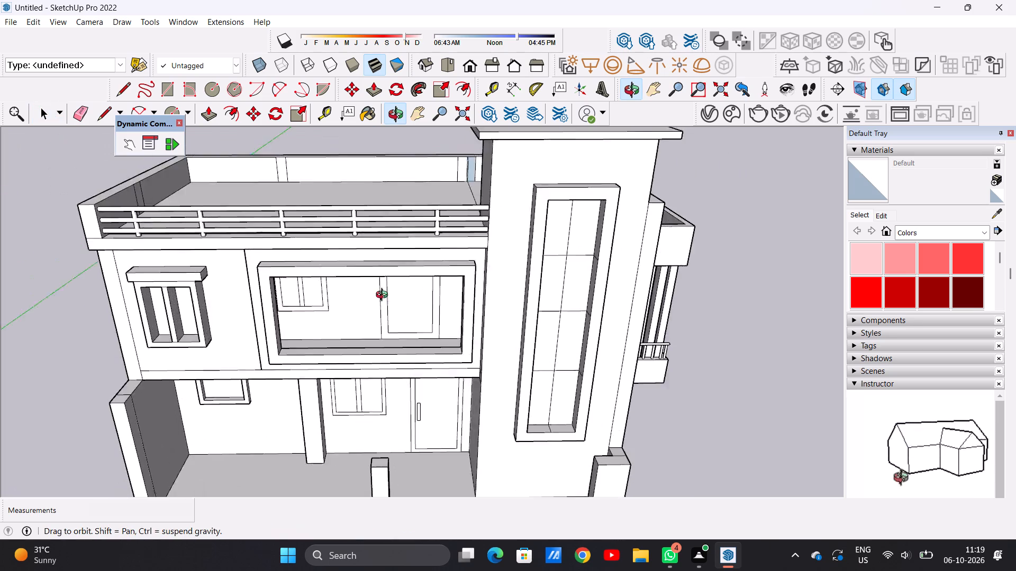
{"action": "middle_click_drag", "start_coordinate": [384, 296], "coordinate": [265, 297]}
{"action": "scroll", "coordinate": [407, 275], "scroll_direction": "up", "scroll_amount": 6}
{"action": "scroll", "coordinate": [419, 279], "scroll_direction": "down", "scroll_amount": 5}
{"action": "scroll", "coordinate": [339, 344], "scroll_direction": "up", "scroll_amount": 5}
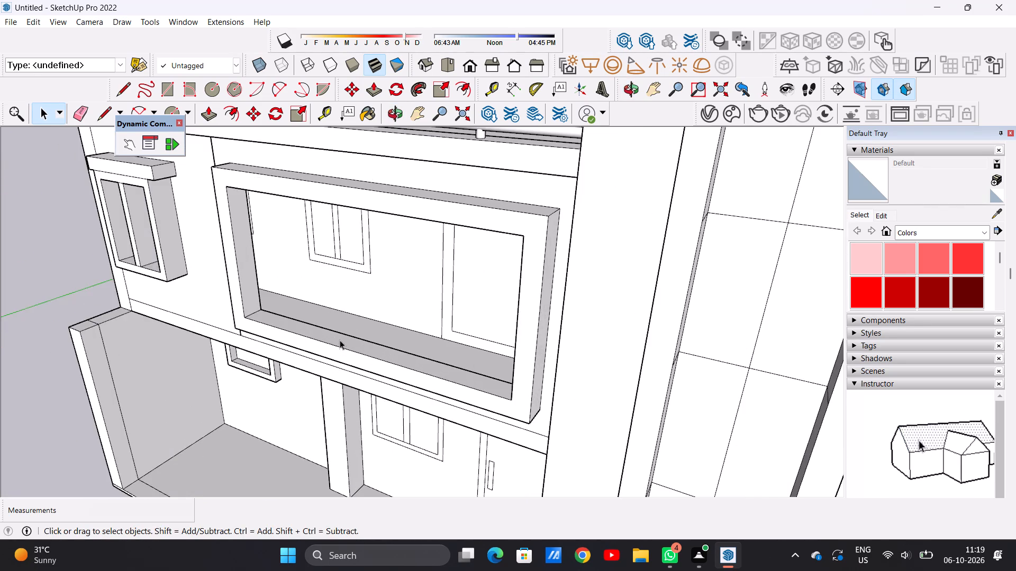
{"action": "middle_click_drag", "start_coordinate": [338, 339], "coordinate": [430, 410]}
{"action": "scroll", "coordinate": [484, 335], "scroll_direction": "down", "scroll_amount": 7}
{"action": "middle_click_drag", "start_coordinate": [279, 334], "coordinate": [421, 318]}
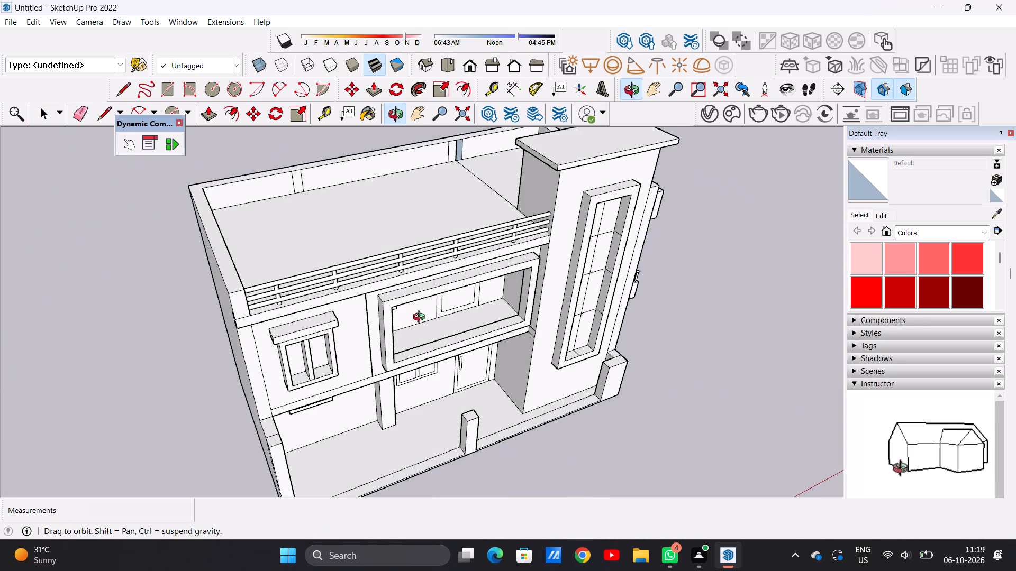
{"action": "middle_click_drag", "start_coordinate": [421, 318], "coordinate": [379, 320]}
{"action": "scroll", "coordinate": [384, 309], "scroll_direction": "up", "scroll_amount": 1}
{"action": "middle_click_drag", "start_coordinate": [402, 343], "coordinate": [400, 344]}
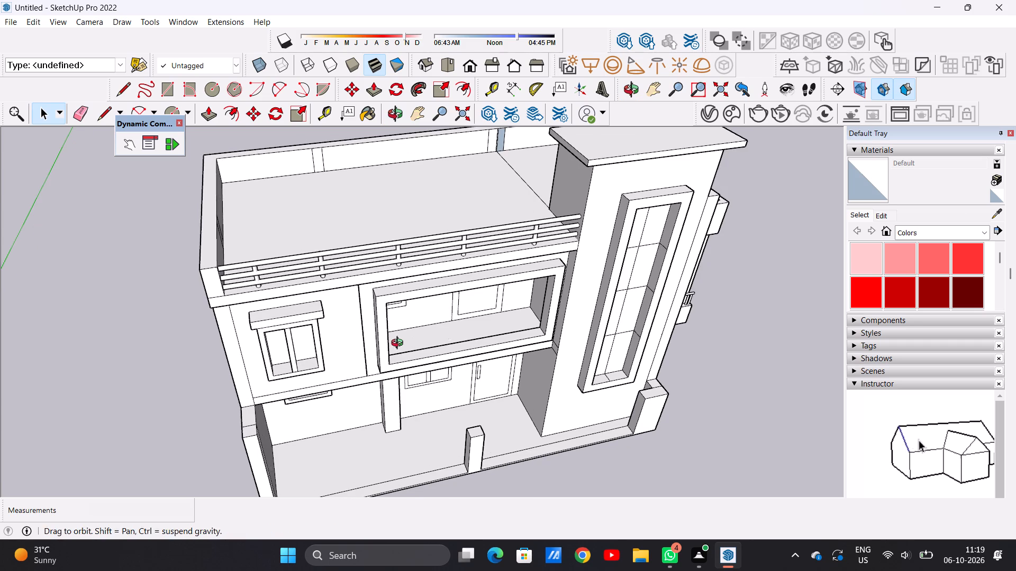
{"action": "middle_click_drag", "start_coordinate": [400, 344], "coordinate": [336, 391]}
{"action": "scroll", "coordinate": [533, 329], "scroll_direction": "up", "scroll_amount": 14}
{"action": "scroll", "coordinate": [549, 351], "scroll_direction": "down", "scroll_amount": 3}
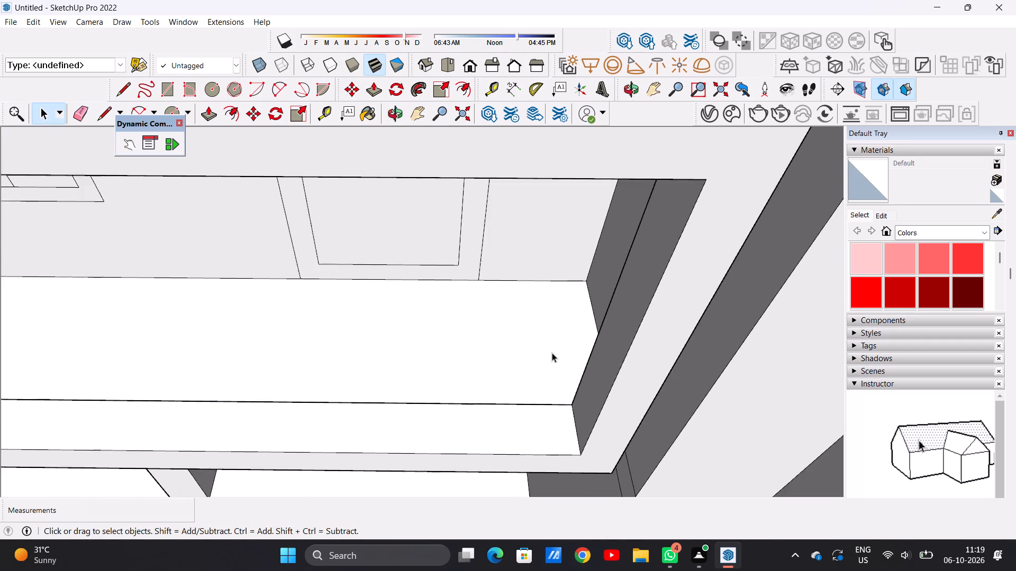
{"action": "scroll", "coordinate": [552, 353], "scroll_direction": "down", "scroll_amount": 14}
{"action": "middle_click_drag", "start_coordinate": [553, 371], "coordinate": [566, 261]}
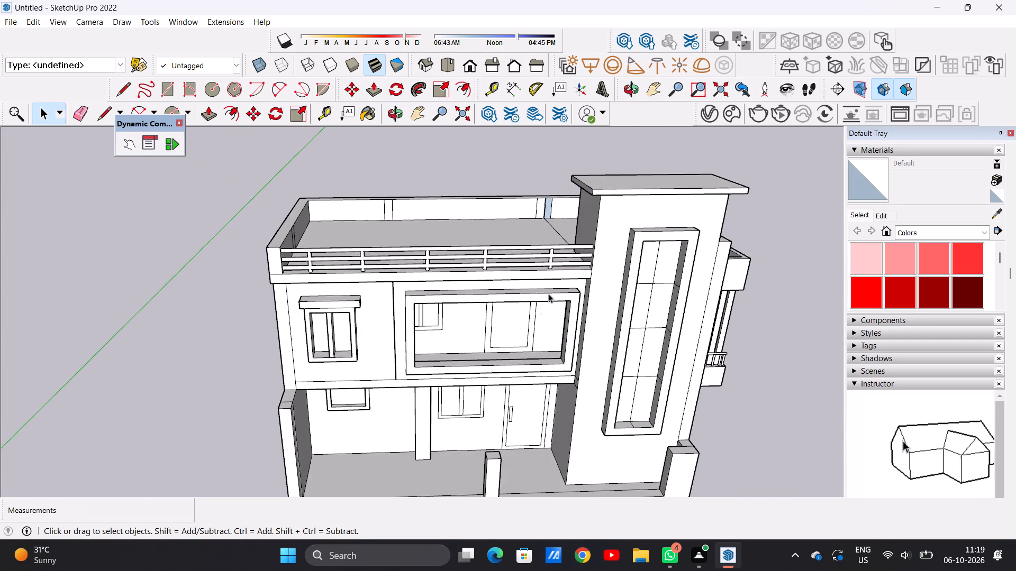
{"action": "scroll", "coordinate": [547, 338], "scroll_direction": "up", "scroll_amount": 2}
{"action": "scroll", "coordinate": [552, 333], "scroll_direction": "down", "scroll_amount": 3}
{"action": "middle_click_drag", "start_coordinate": [531, 375], "coordinate": [552, 348]}
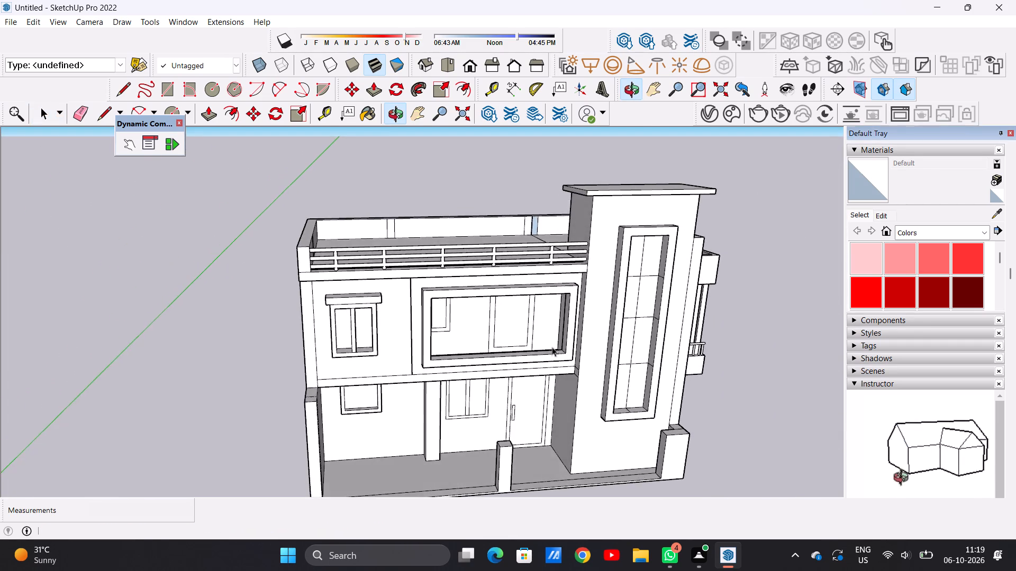
Pull the front face of the balcony frame outward from the upper wall by about 3' 9 1/4".
{"action": "scroll", "coordinate": [430, 319], "scroll_direction": "up", "scroll_amount": 8}
{"action": "key", "text": "p"}
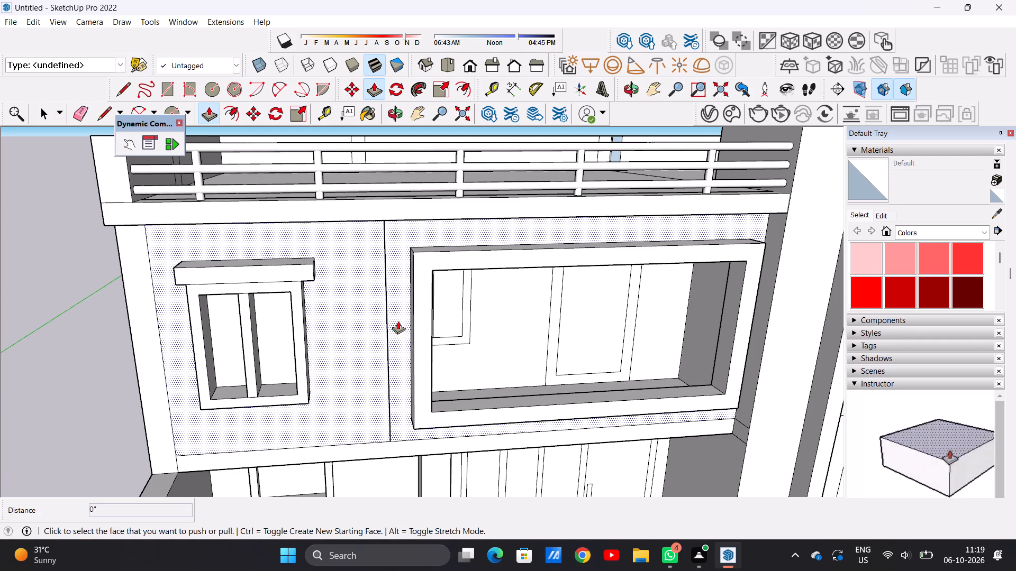
{"action": "scroll", "coordinate": [409, 266], "scroll_direction": "down", "scroll_amount": 2}
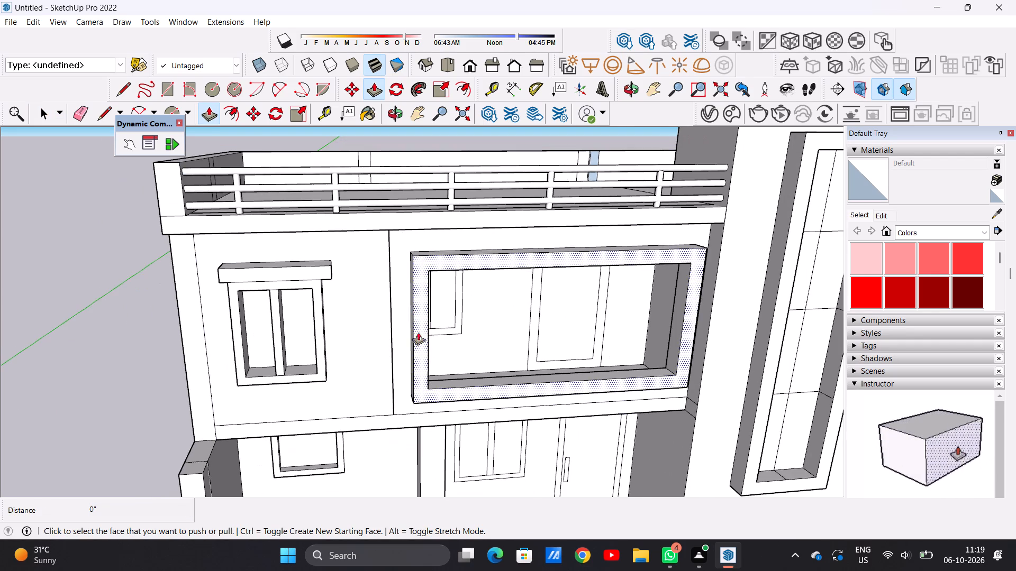
{"action": "left_click", "coordinate": [686, 329]}
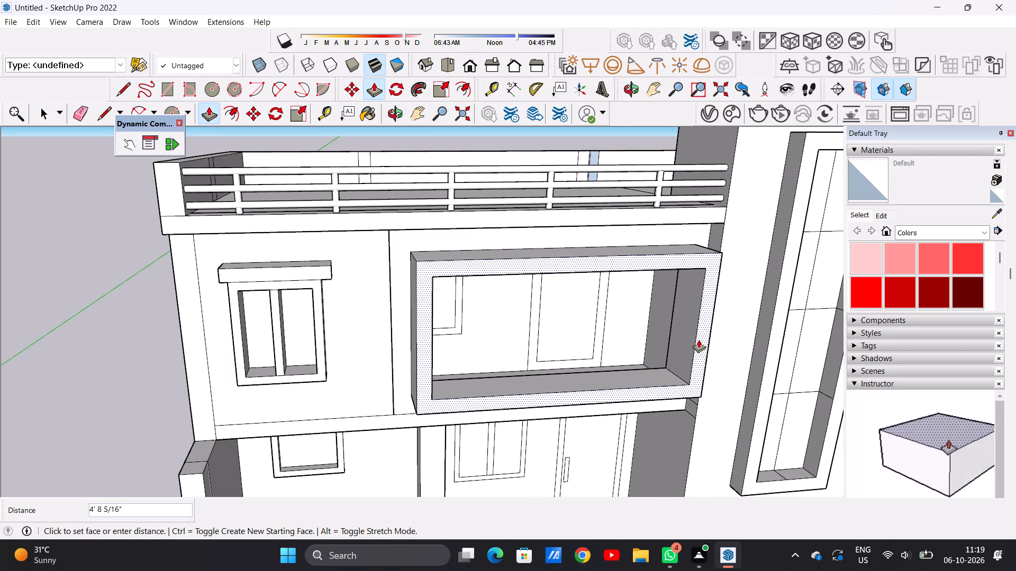
{"action": "key", "text": "space"}
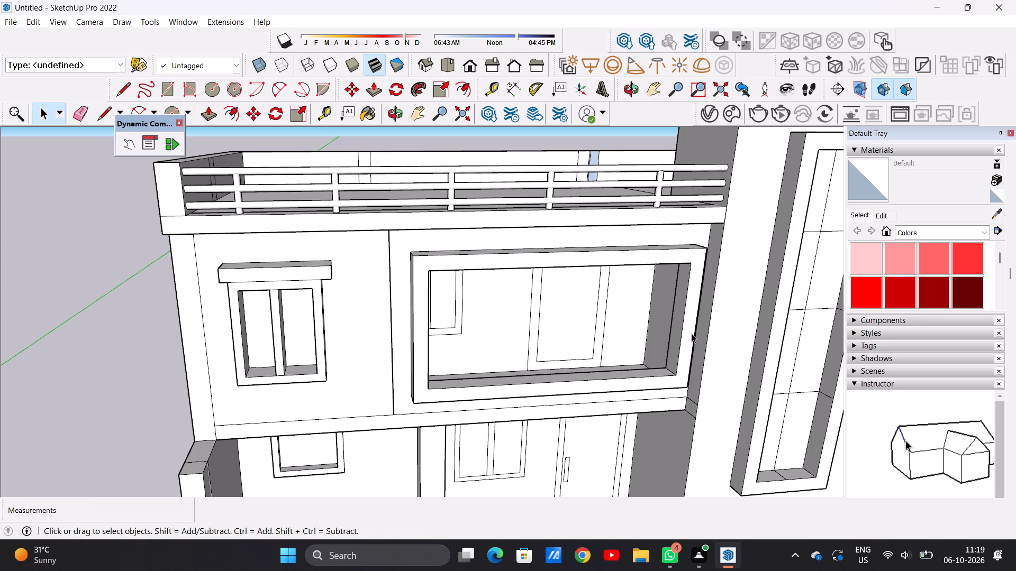
{"action": "key", "text": "p"}
{"action": "left_click", "coordinate": [689, 333]}
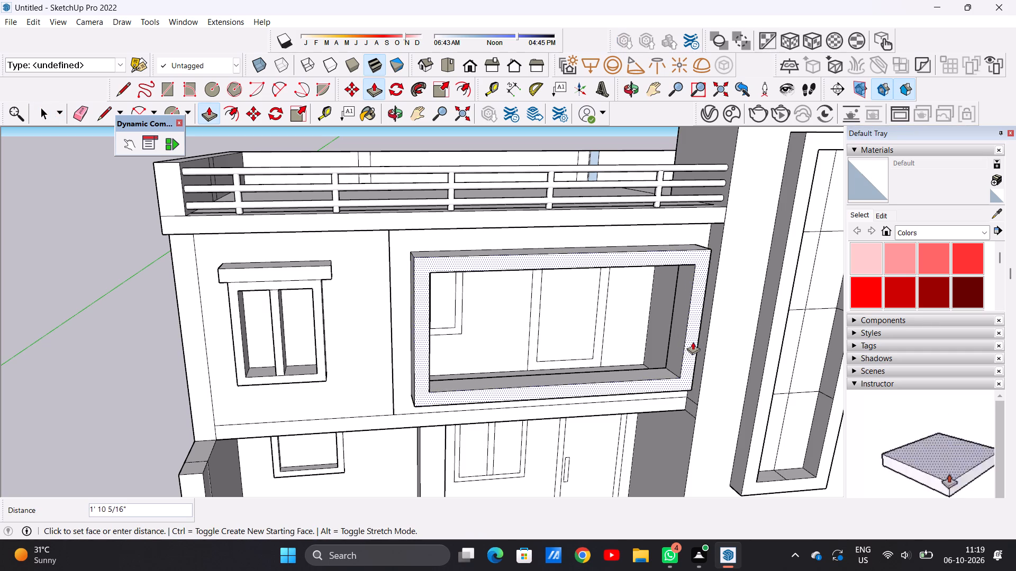
{"action": "left_click", "coordinate": [697, 344]}
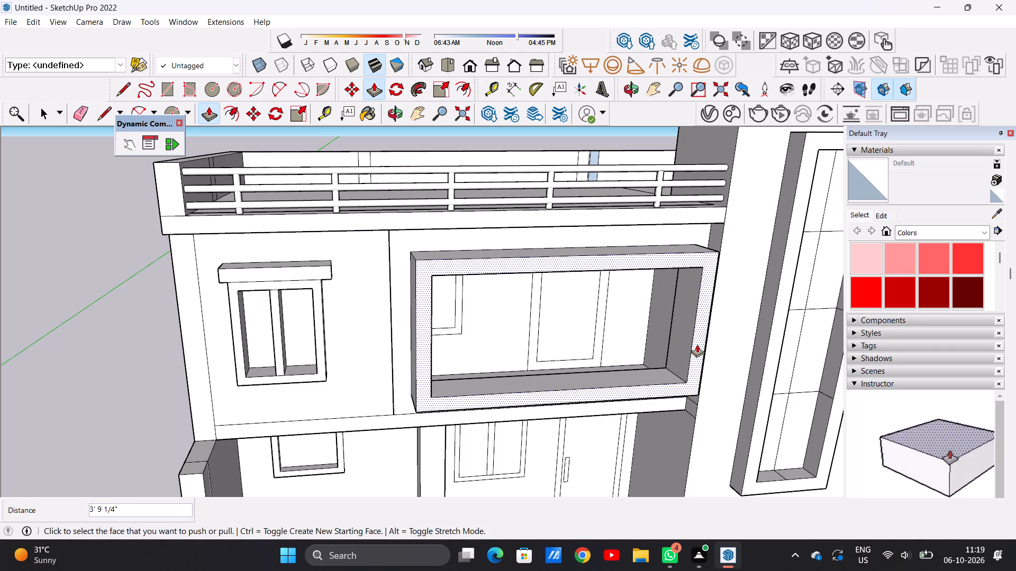
{"action": "key", "text": "space"}
Draw a line about 50' long across the balcony frame's bottom sill, just in front of and parallel to the existing edge.
{"action": "scroll", "coordinate": [592, 372], "scroll_direction": "down", "scroll_amount": 4}
{"action": "middle_click_drag", "start_coordinate": [604, 365], "coordinate": [537, 292]}
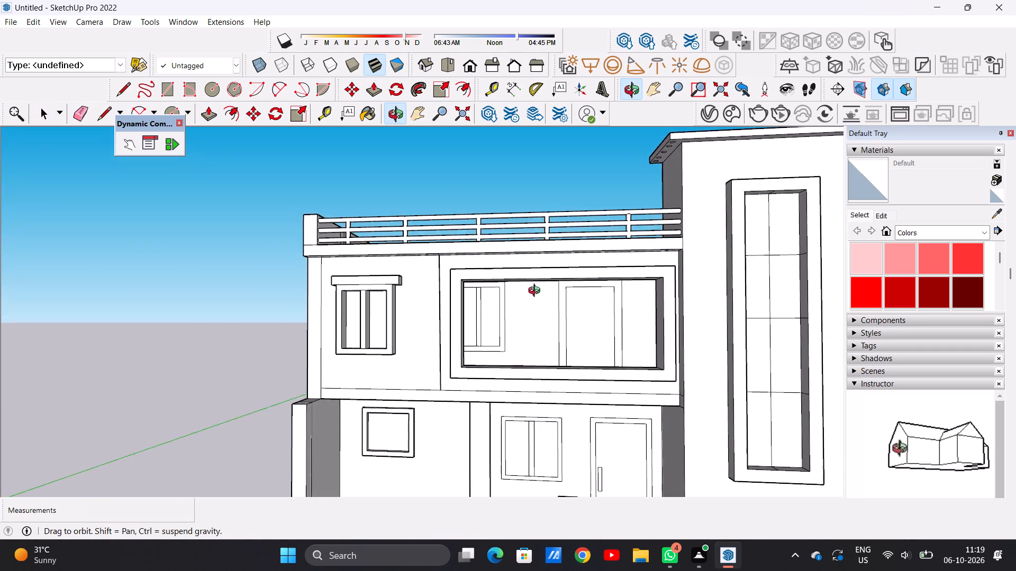
{"action": "middle_click_drag", "start_coordinate": [537, 292], "coordinate": [537, 285]}
{"action": "scroll", "coordinate": [536, 340], "scroll_direction": "up", "scroll_amount": 5}
{"action": "scroll", "coordinate": [519, 348], "scroll_direction": "down", "scroll_amount": 3}
{"action": "middle_click_drag", "start_coordinate": [528, 344], "coordinate": [546, 403]}
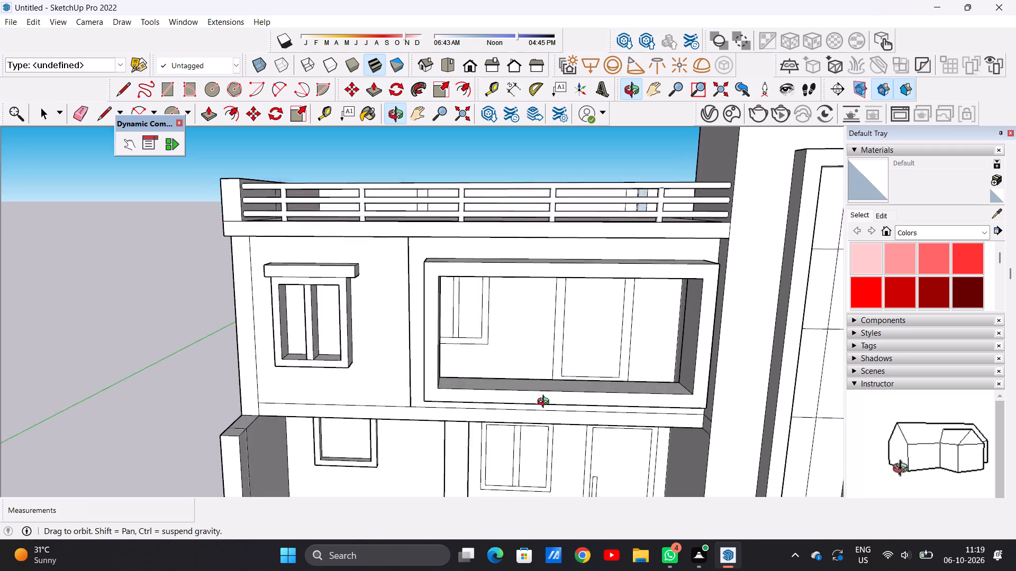
{"action": "middle_click_drag", "start_coordinate": [546, 403], "coordinate": [561, 463]}
{"action": "scroll", "coordinate": [585, 389], "scroll_direction": "up", "scroll_amount": 5}
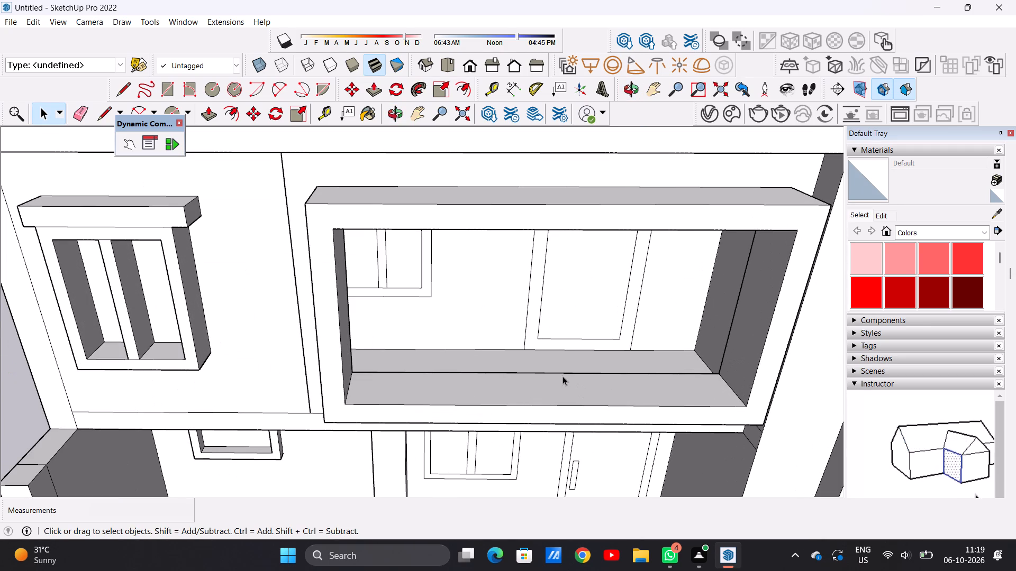
{"action": "key", "text": "l"}
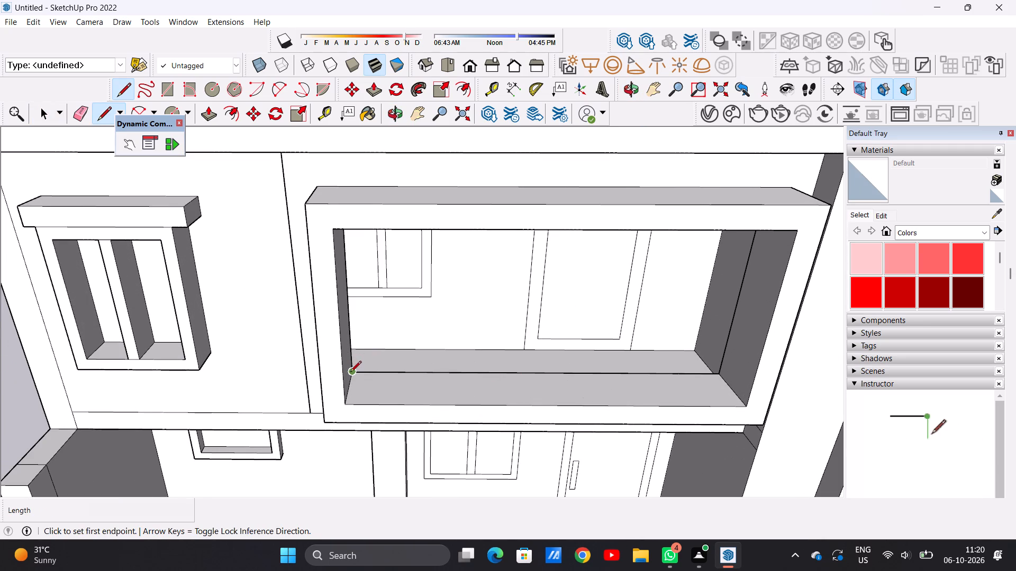
{"action": "scroll", "coordinate": [352, 380], "scroll_direction": "up", "scroll_amount": 12}
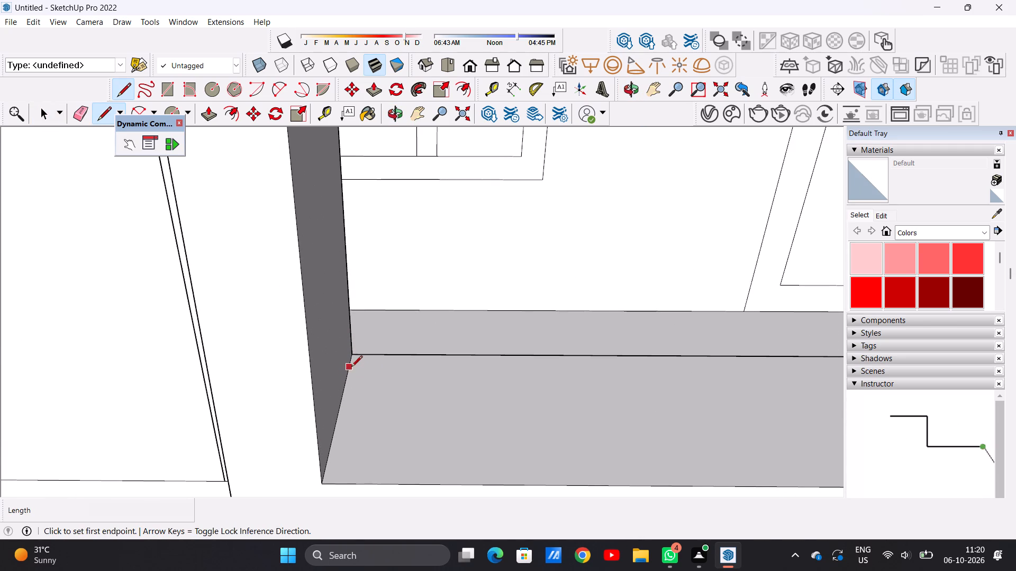
{"action": "left_click", "coordinate": [344, 380]}
{"action": "scroll", "coordinate": [425, 386], "scroll_direction": "down", "scroll_amount": 10}
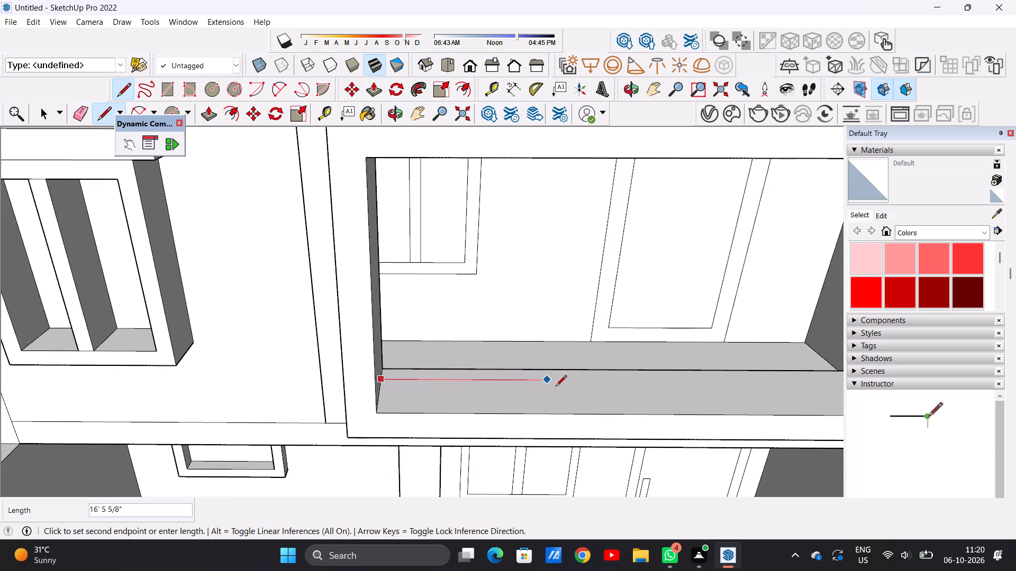
{"action": "scroll", "coordinate": [556, 387], "scroll_direction": "down", "scroll_amount": 6}
{"action": "scroll", "coordinate": [745, 388], "scroll_direction": "up", "scroll_amount": 11}
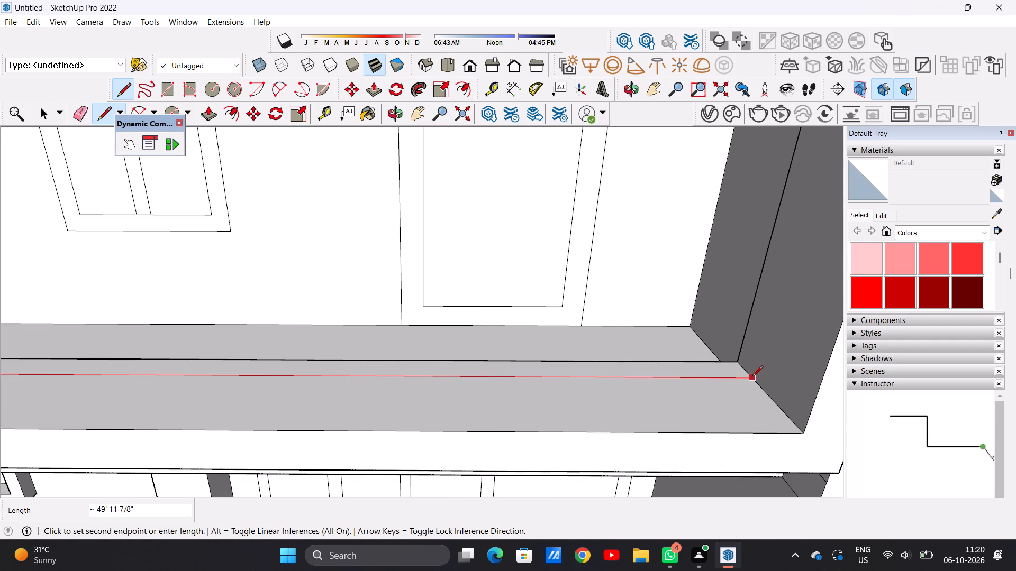
{"action": "left_click", "coordinate": [753, 377]}
{"action": "key", "text": "space"}
Draw a circle of about 4 7/16" radius on the narrow sill strip, near the end beside the tower.
{"action": "scroll", "coordinate": [615, 384], "scroll_direction": "down", "scroll_amount": 5}
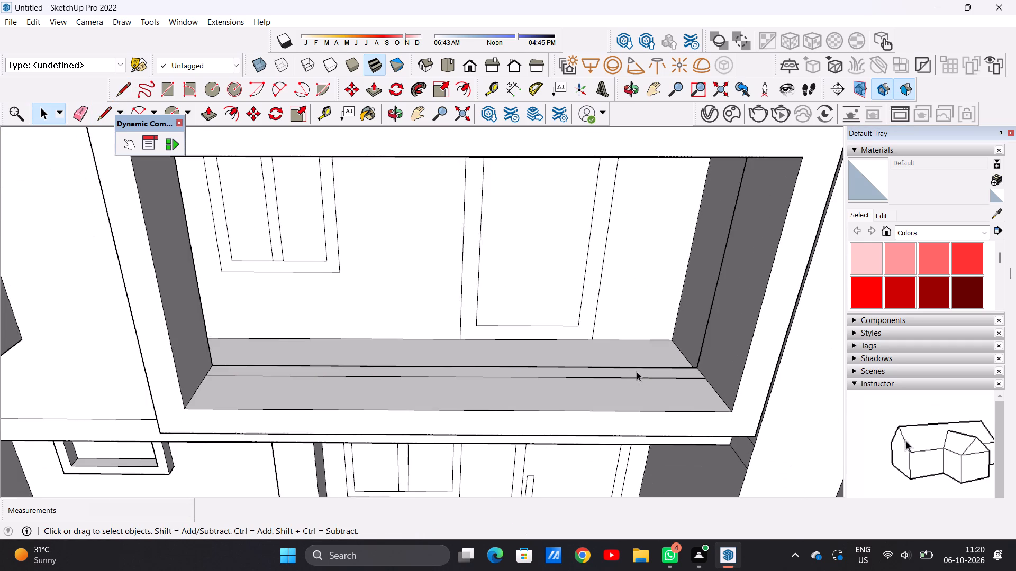
{"action": "scroll", "coordinate": [637, 372], "scroll_direction": "down", "scroll_amount": 7}
{"action": "middle_click_drag", "start_coordinate": [471, 377], "coordinate": [469, 429]}
{"action": "scroll", "coordinate": [472, 373], "scroll_direction": "up", "scroll_amount": 4}
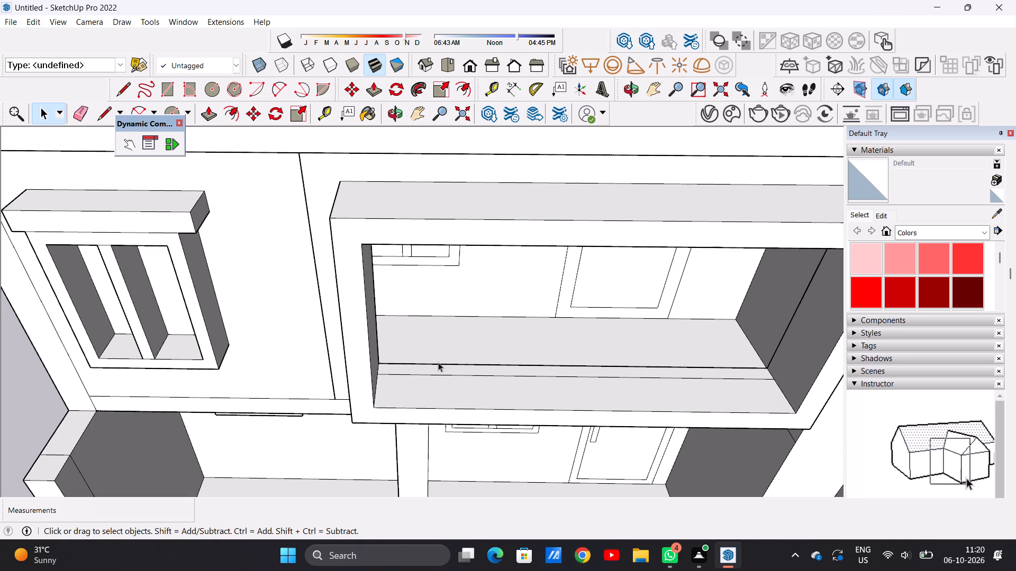
{"action": "scroll", "coordinate": [422, 362], "scroll_direction": "down", "scroll_amount": 3}
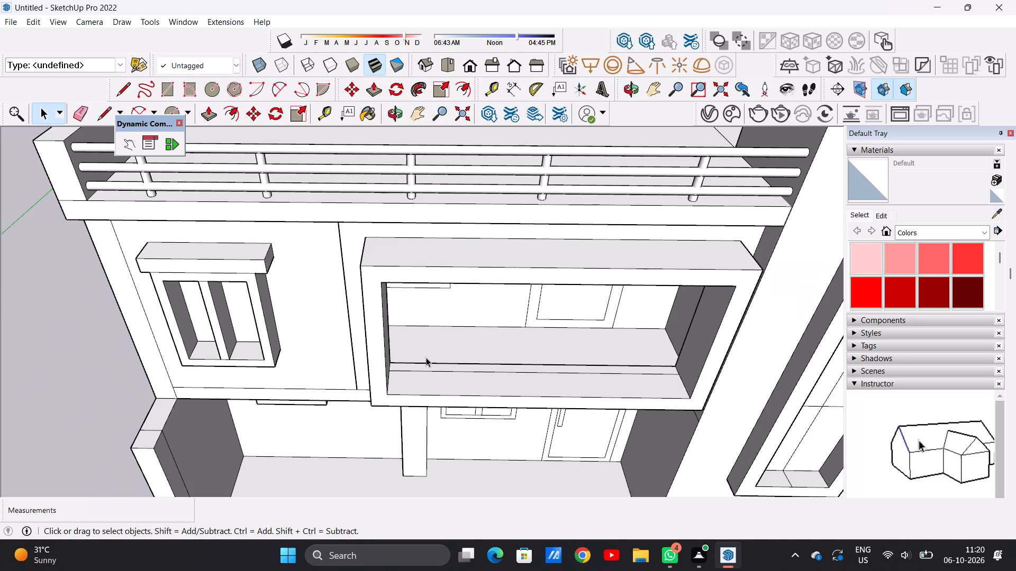
{"action": "scroll", "coordinate": [596, 374], "scroll_direction": "up", "scroll_amount": 2}
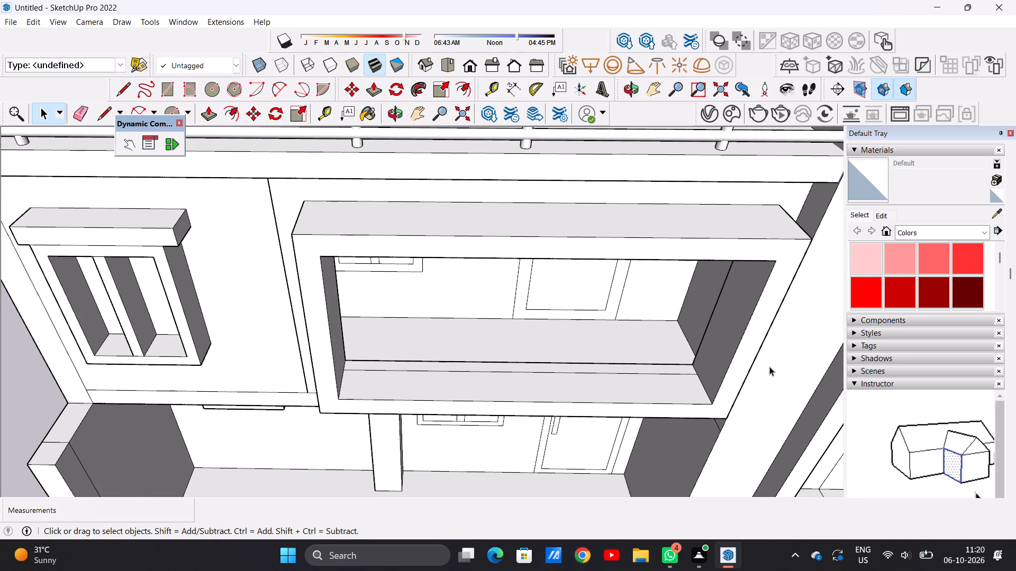
{"action": "scroll", "coordinate": [720, 367], "scroll_direction": "up", "scroll_amount": 2}
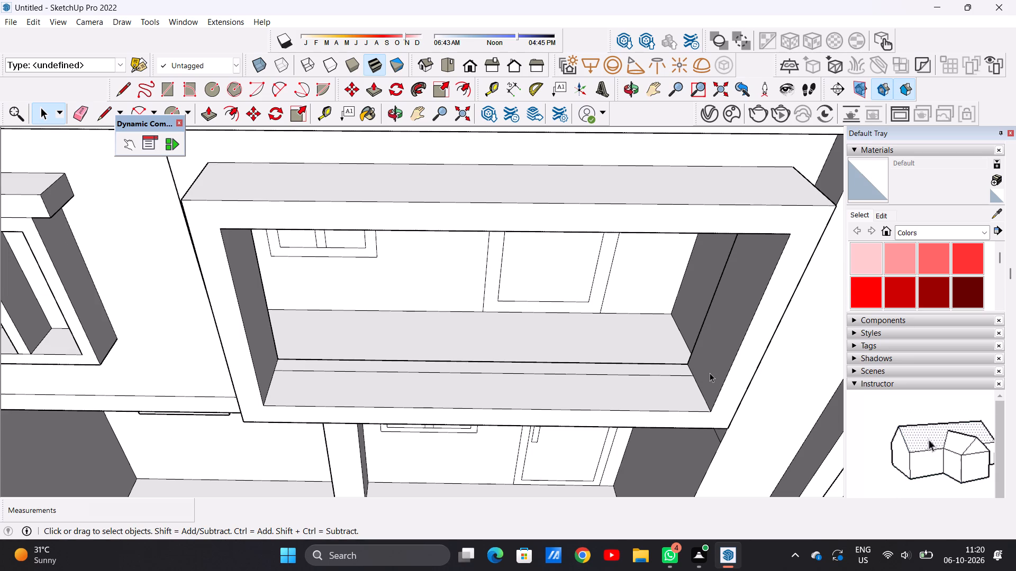
{"action": "key", "text": "c"}
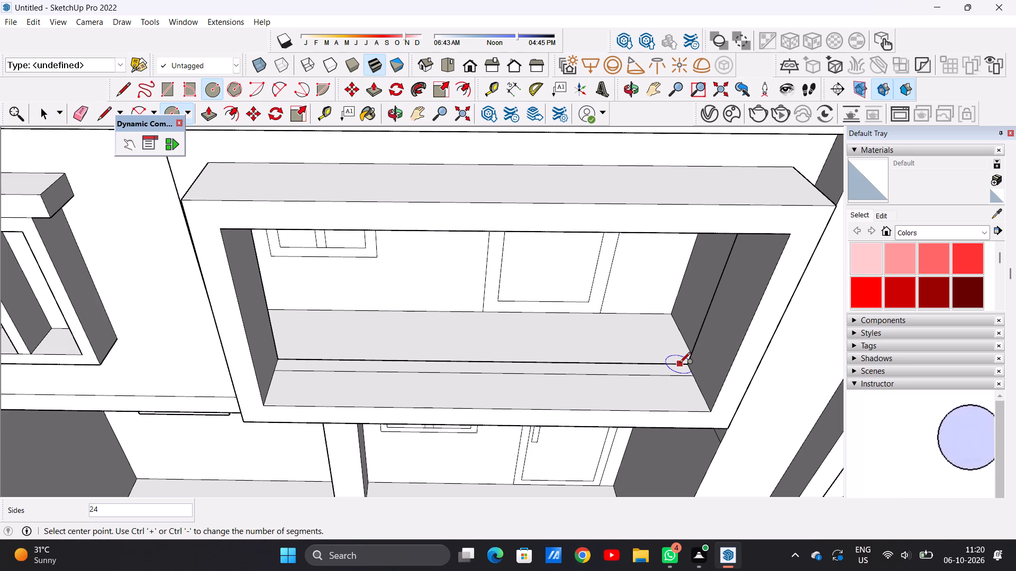
{"action": "scroll", "coordinate": [685, 370], "scroll_direction": "up", "scroll_amount": 16}
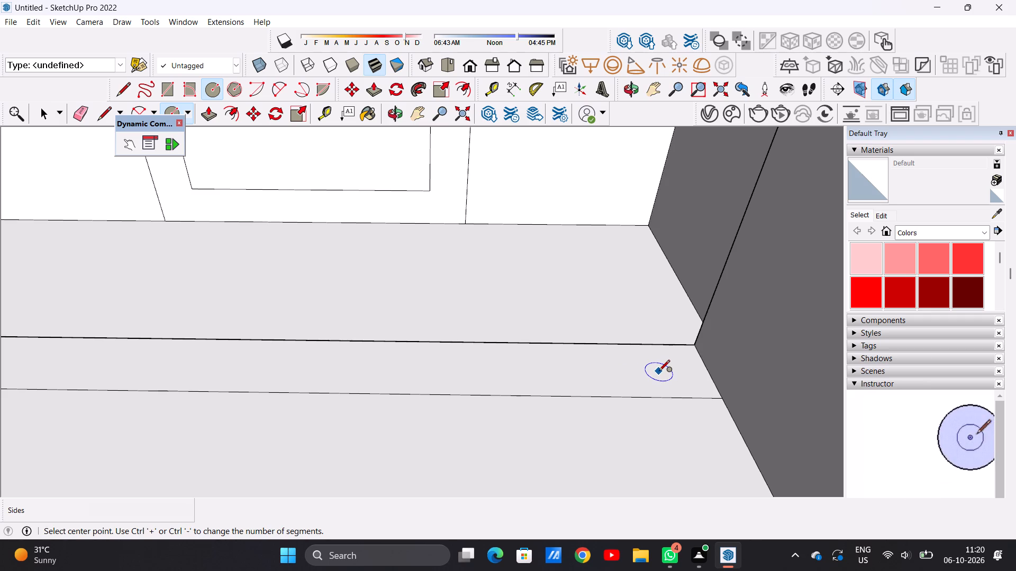
{"action": "scroll", "coordinate": [669, 370], "scroll_direction": "down", "scroll_amount": 13}
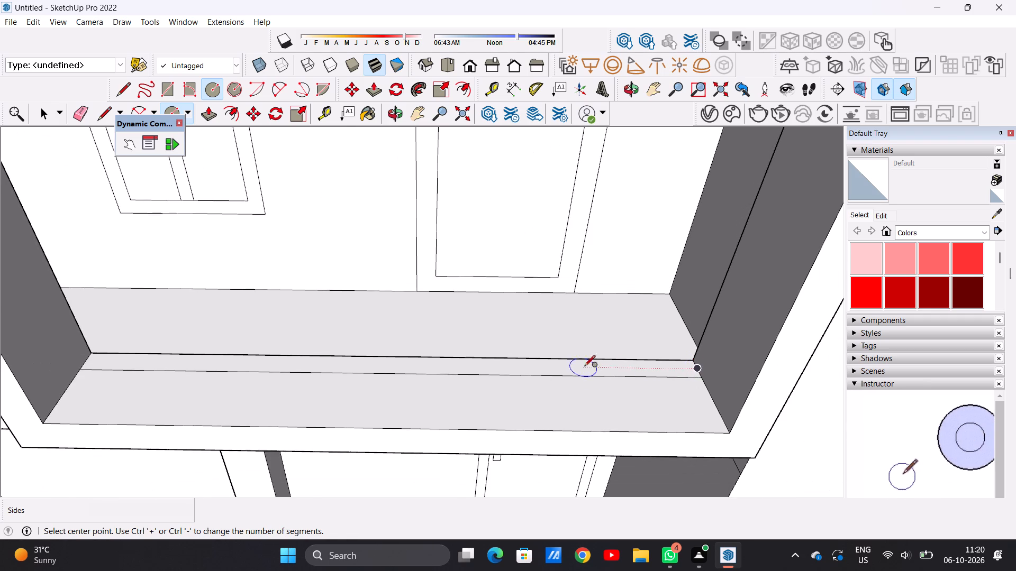
{"action": "scroll", "coordinate": [596, 377], "scroll_direction": "down", "scroll_amount": 8}
{"action": "scroll", "coordinate": [398, 359], "scroll_direction": "up", "scroll_amount": 18}
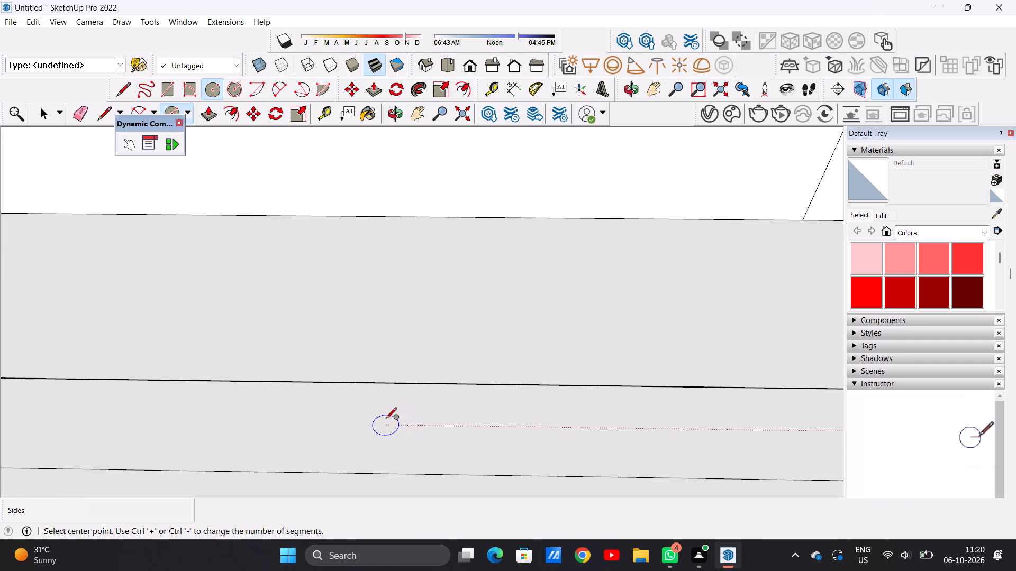
{"action": "scroll", "coordinate": [400, 420], "scroll_direction": "up", "scroll_amount": 1}
{"action": "scroll", "coordinate": [398, 419], "scroll_direction": "down", "scroll_amount": 17}
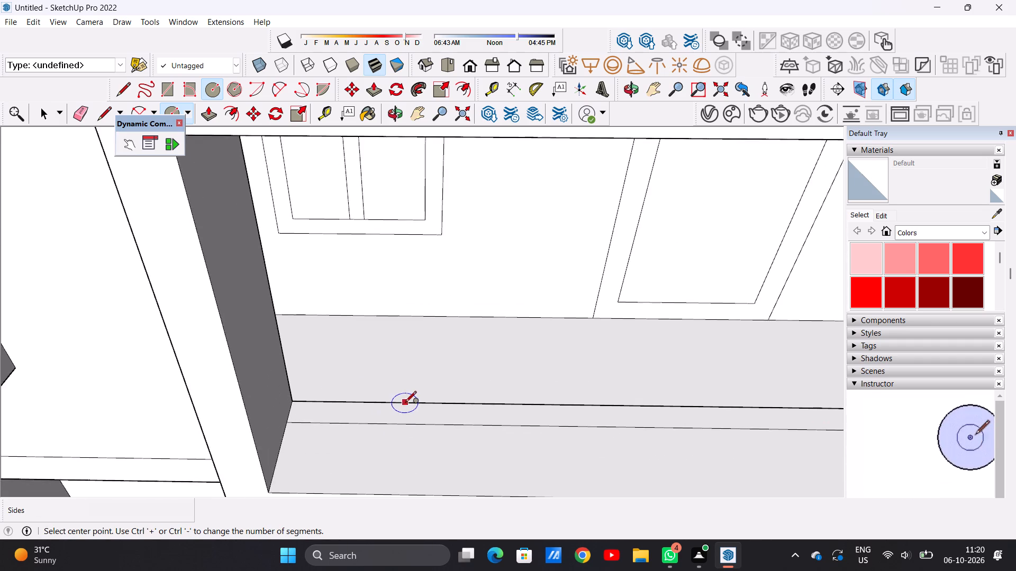
{"action": "scroll", "coordinate": [405, 403], "scroll_direction": "down", "scroll_amount": 2}
{"action": "scroll", "coordinate": [529, 402], "scroll_direction": "down", "scroll_amount": 8}
{"action": "scroll", "coordinate": [660, 396], "scroll_direction": "up", "scroll_amount": 7}
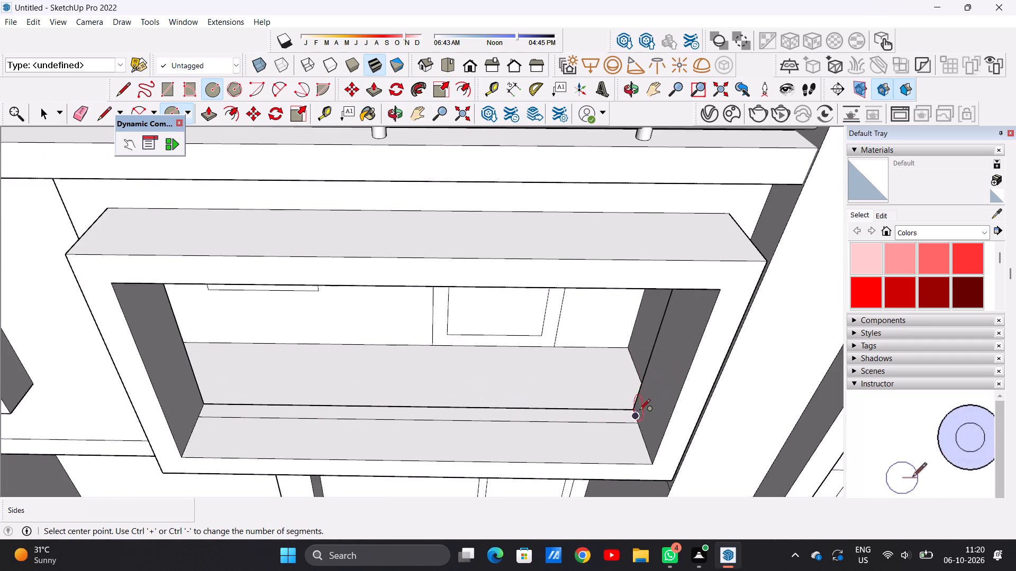
{"action": "scroll", "coordinate": [639, 411], "scroll_direction": "up", "scroll_amount": 15}
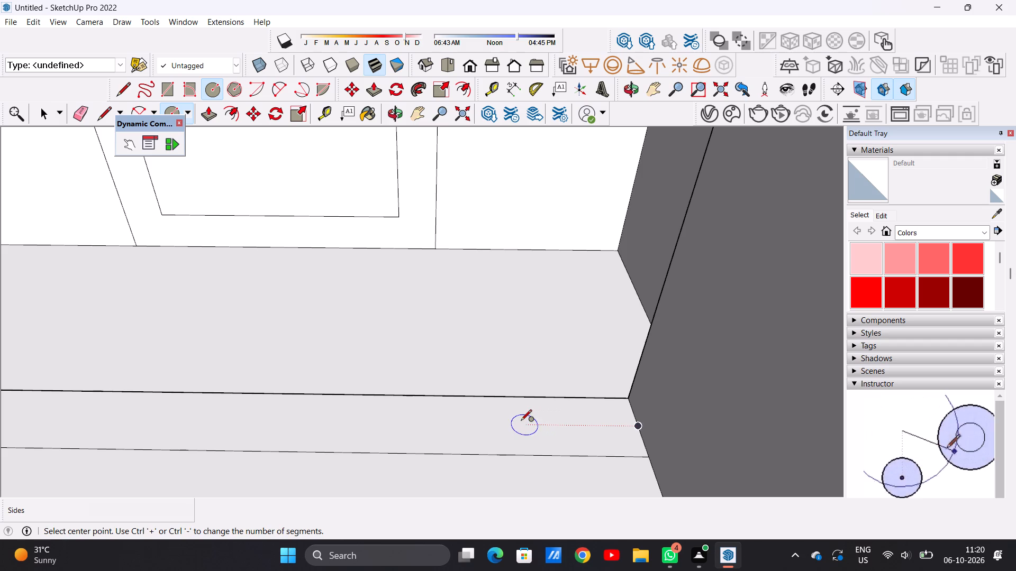
{"action": "left_click", "coordinate": [464, 423]}
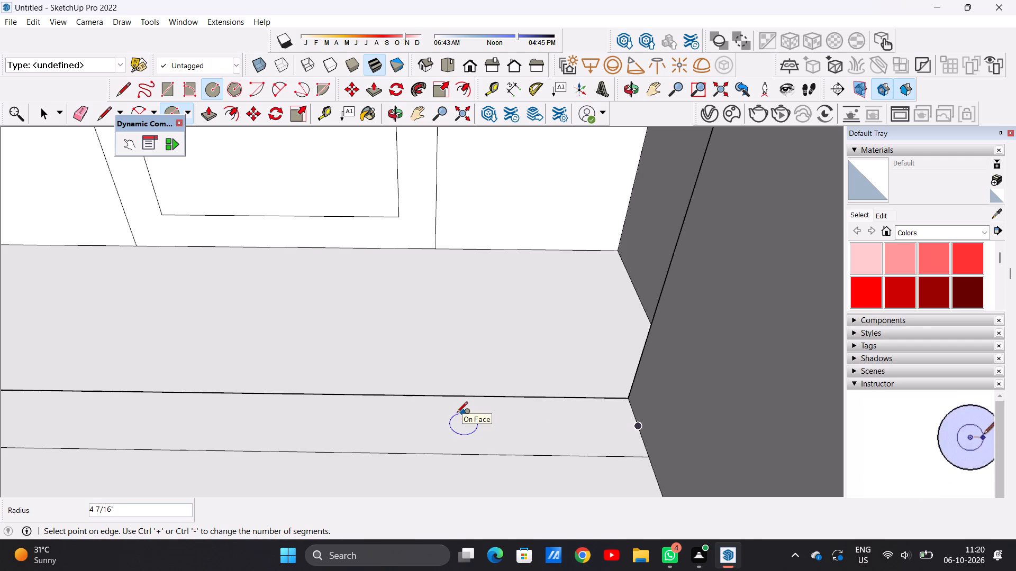
{"action": "left_click", "coordinate": [457, 415]}
{"action": "key", "text": "space"}
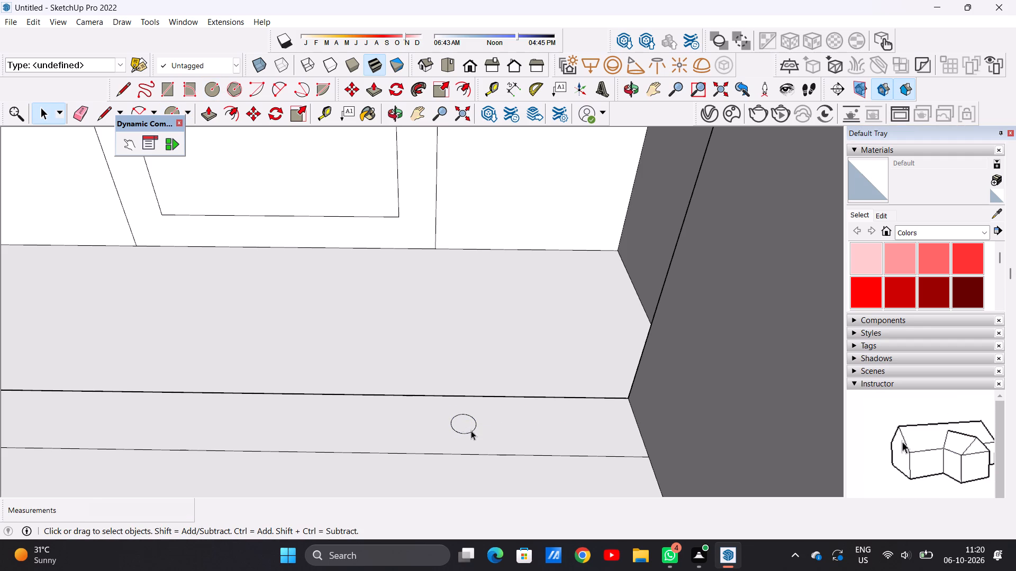
Copy the circle about 38' 2 15/16" along the sill strip, toward the end away from the tower.
{"action": "double_click", "coordinate": [464, 425]}
{"action": "left_click", "coordinate": [464, 422]}
{"action": "key", "text": "m"}
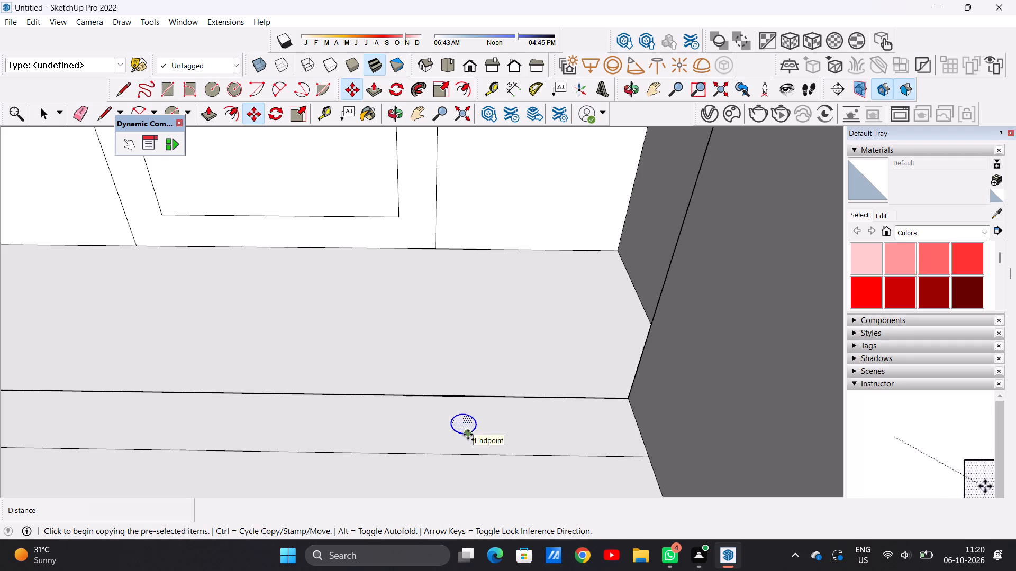
{"action": "left_click", "coordinate": [468, 435]}
{"action": "scroll", "coordinate": [439, 429], "scroll_direction": "down", "scroll_amount": 18}
{"action": "scroll", "coordinate": [354, 417], "scroll_direction": "down", "scroll_amount": 6}
{"action": "scroll", "coordinate": [286, 415], "scroll_direction": "up", "scroll_amount": 16}
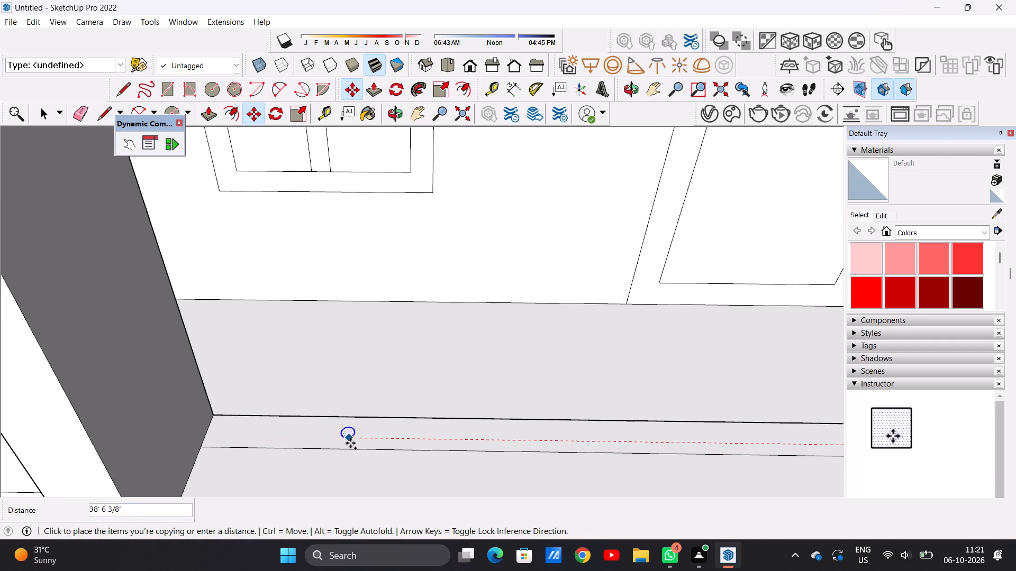
{"action": "left_click", "coordinate": [355, 445]}
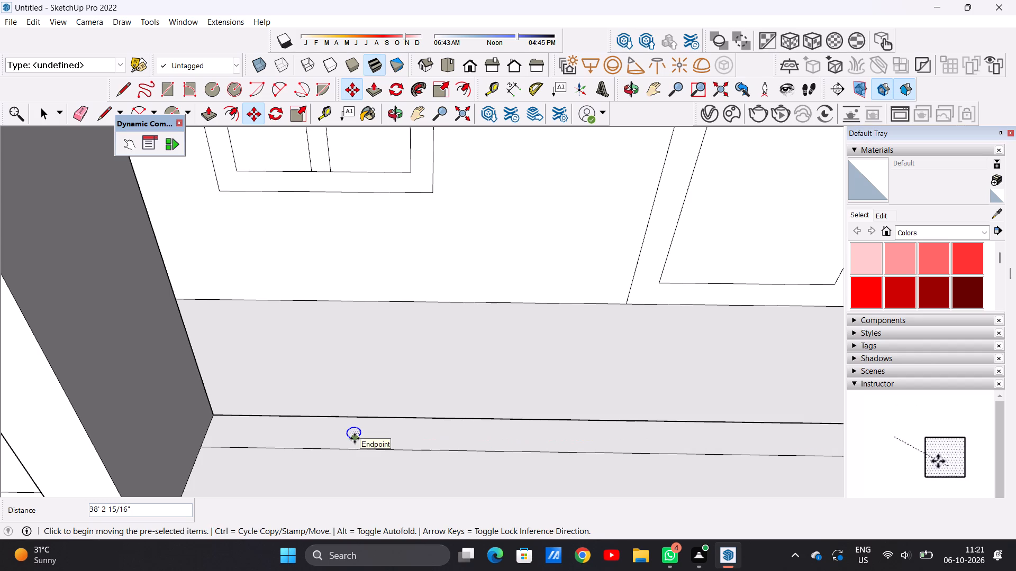
Add two intermediate circle copies along the strip, one about 24' 8 3/4" toward the tower and another about 12' 2 3/8" back from it.
{"action": "left_click", "coordinate": [355, 438]}
{"action": "scroll", "coordinate": [464, 440], "scroll_direction": "down", "scroll_amount": 9}
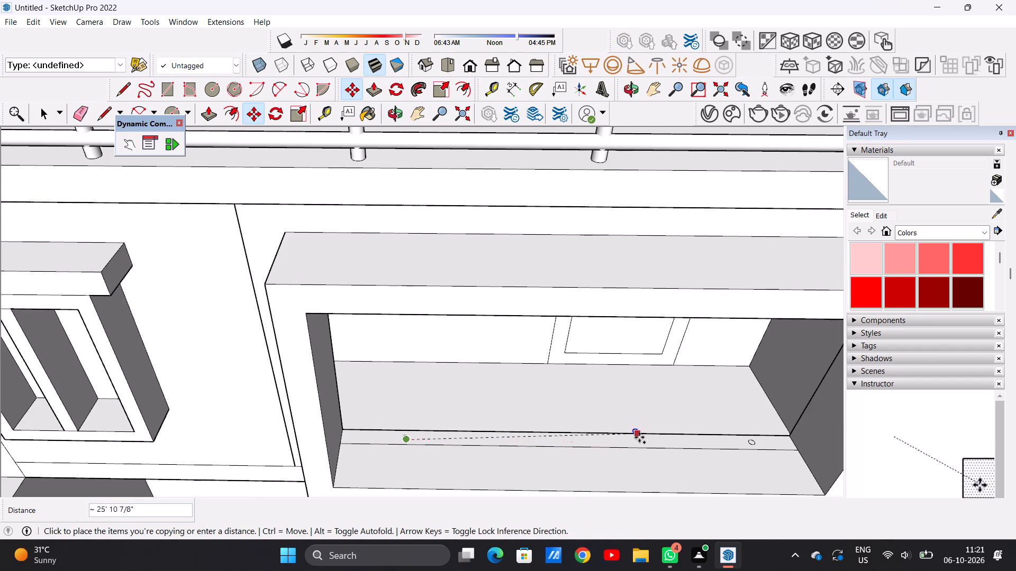
{"action": "scroll", "coordinate": [666, 446], "scroll_direction": "up", "scroll_amount": 4}
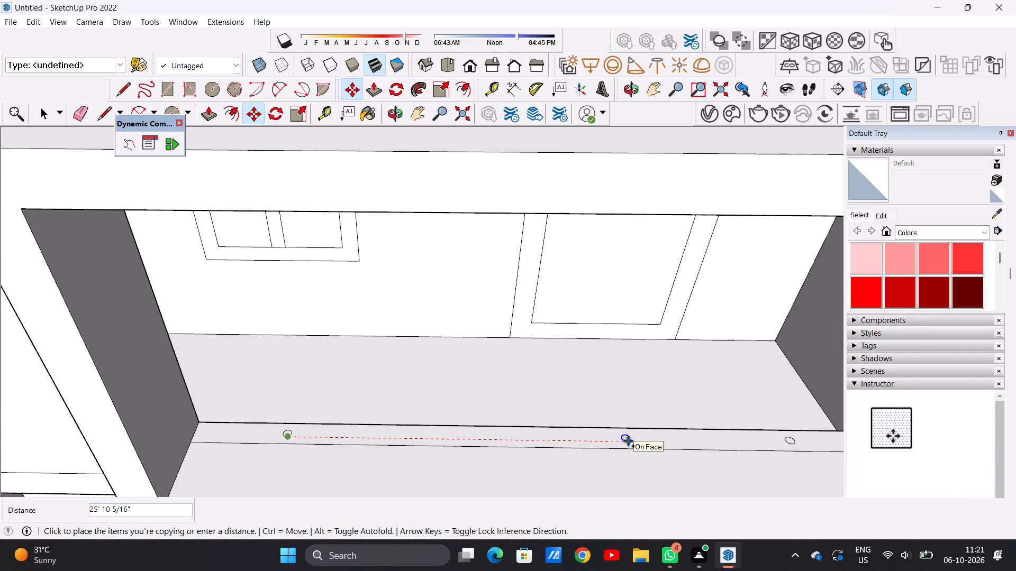
{"action": "left_click", "coordinate": [613, 443]}
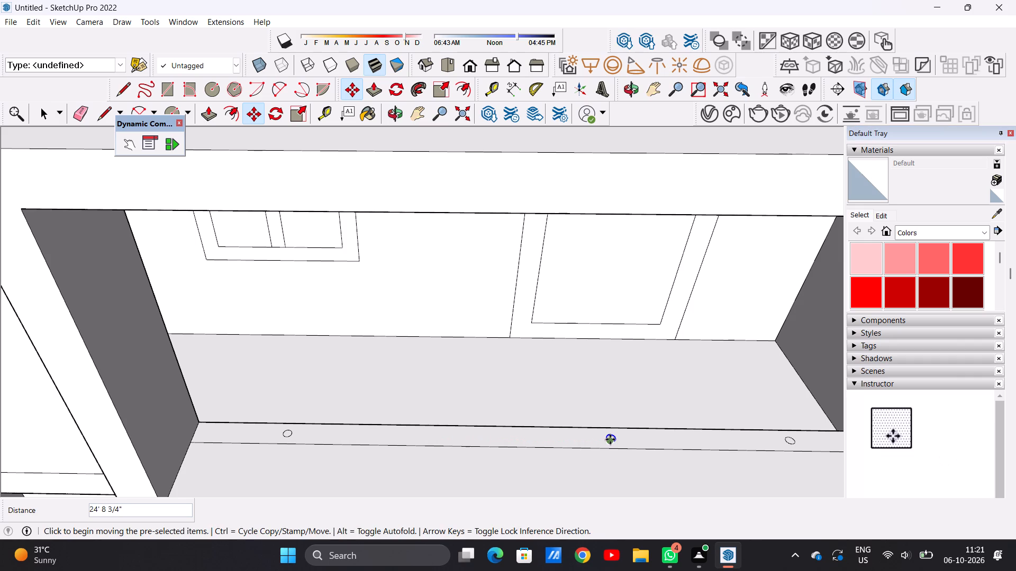
{"action": "left_click", "coordinate": [610, 439]}
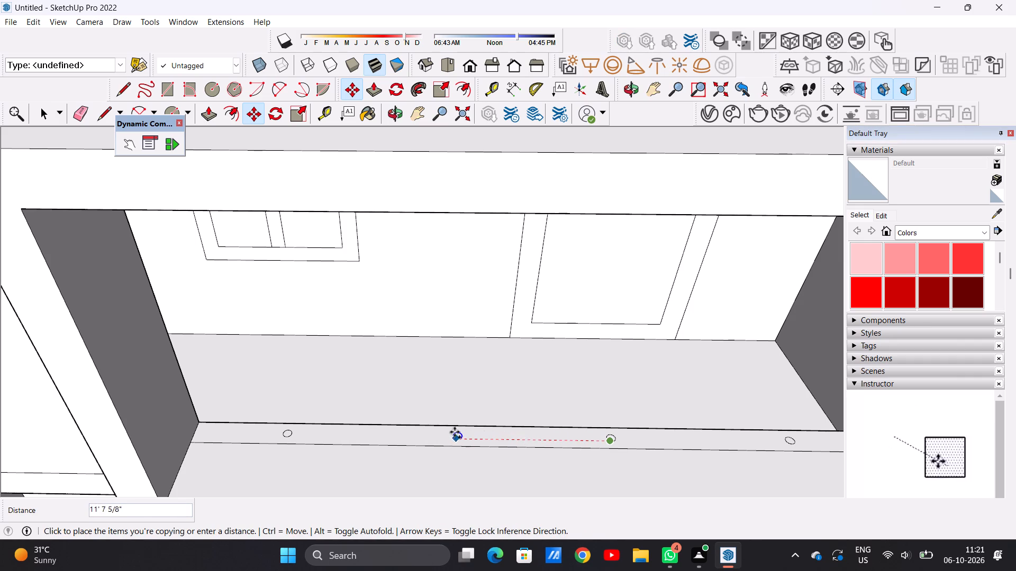
{"action": "left_click", "coordinate": [449, 437]}
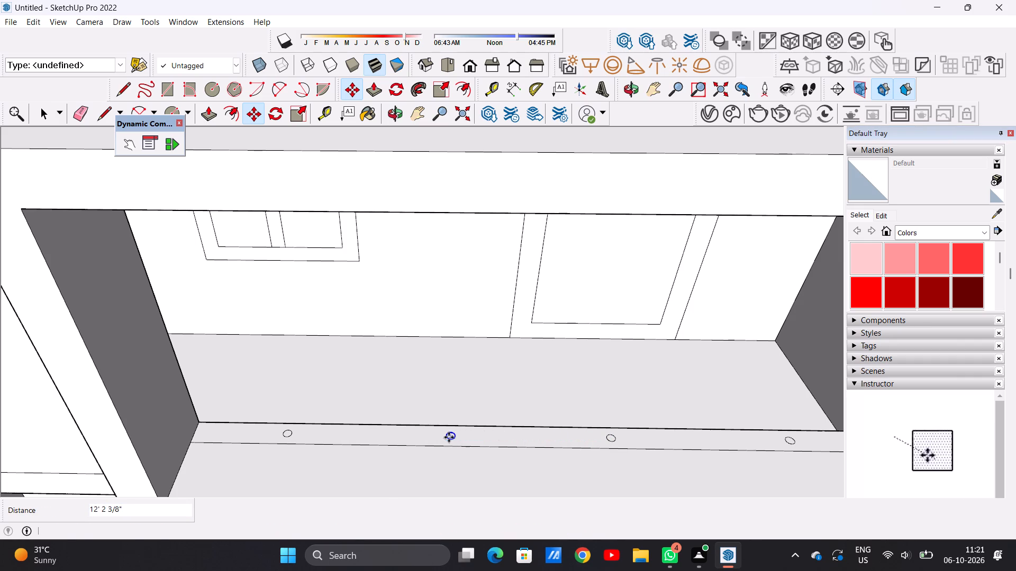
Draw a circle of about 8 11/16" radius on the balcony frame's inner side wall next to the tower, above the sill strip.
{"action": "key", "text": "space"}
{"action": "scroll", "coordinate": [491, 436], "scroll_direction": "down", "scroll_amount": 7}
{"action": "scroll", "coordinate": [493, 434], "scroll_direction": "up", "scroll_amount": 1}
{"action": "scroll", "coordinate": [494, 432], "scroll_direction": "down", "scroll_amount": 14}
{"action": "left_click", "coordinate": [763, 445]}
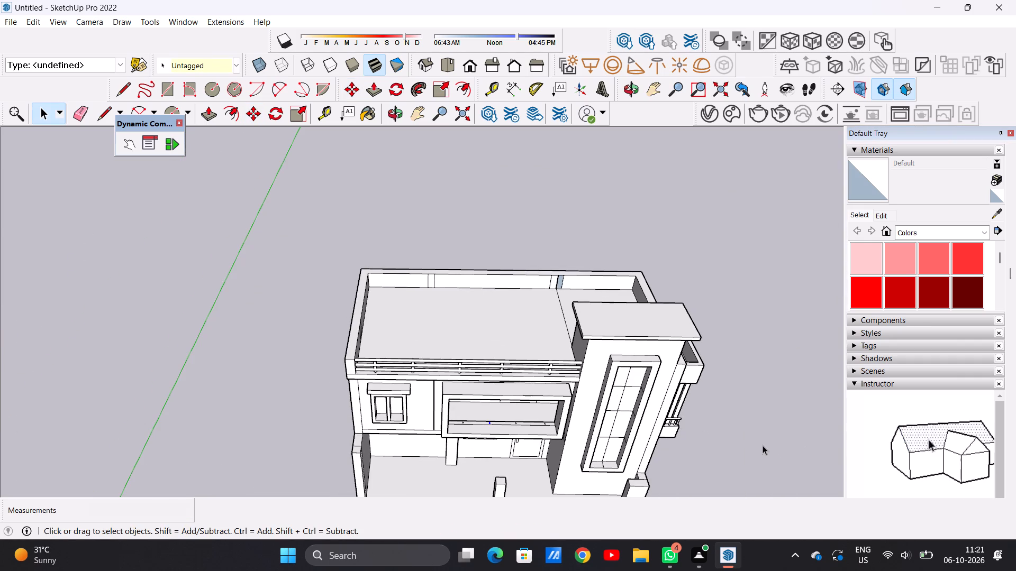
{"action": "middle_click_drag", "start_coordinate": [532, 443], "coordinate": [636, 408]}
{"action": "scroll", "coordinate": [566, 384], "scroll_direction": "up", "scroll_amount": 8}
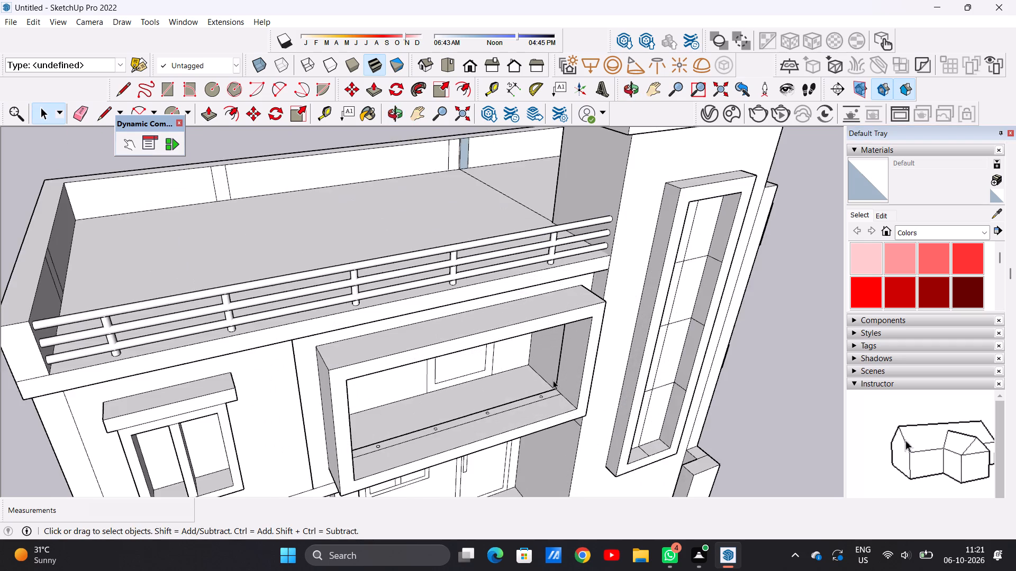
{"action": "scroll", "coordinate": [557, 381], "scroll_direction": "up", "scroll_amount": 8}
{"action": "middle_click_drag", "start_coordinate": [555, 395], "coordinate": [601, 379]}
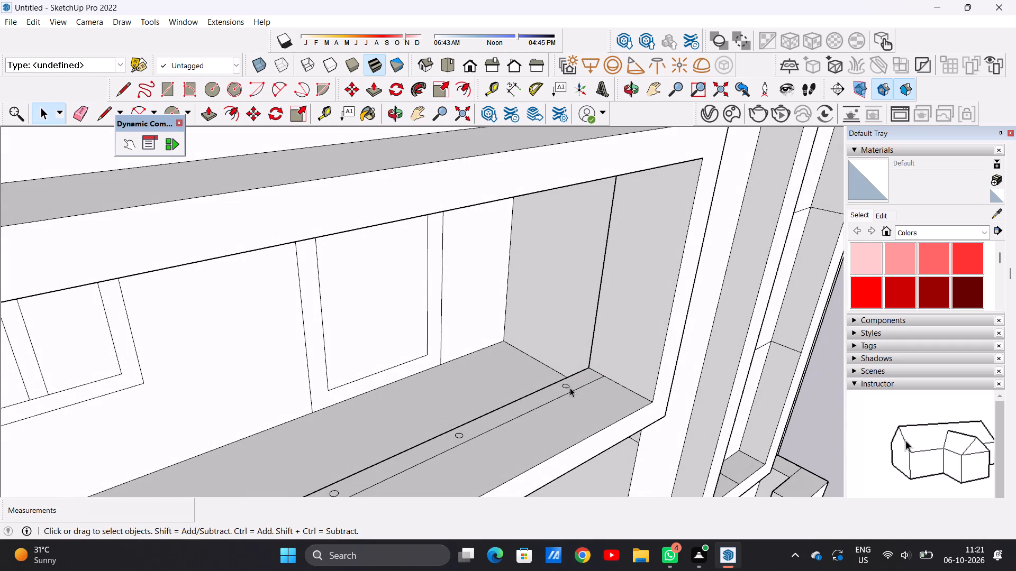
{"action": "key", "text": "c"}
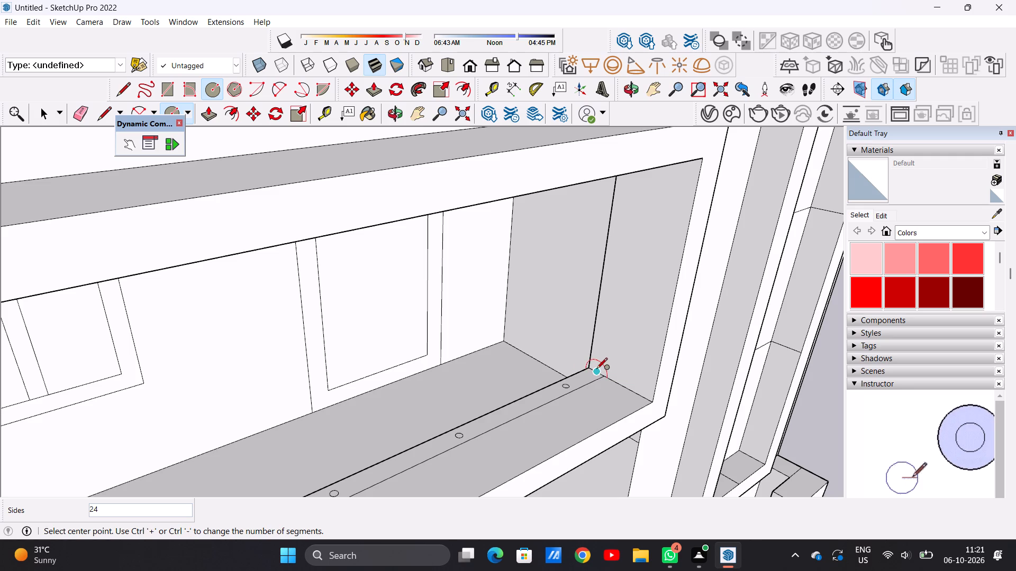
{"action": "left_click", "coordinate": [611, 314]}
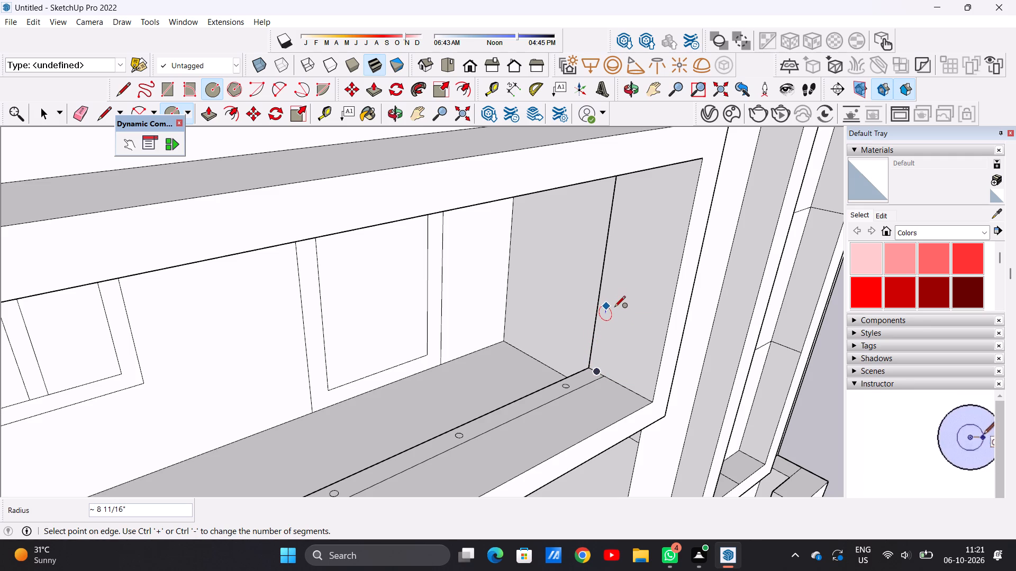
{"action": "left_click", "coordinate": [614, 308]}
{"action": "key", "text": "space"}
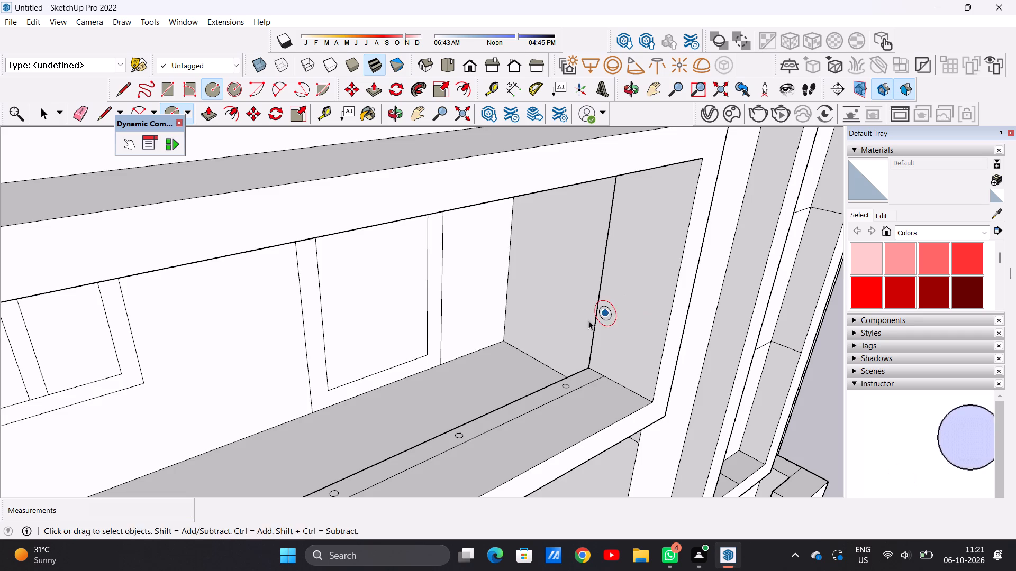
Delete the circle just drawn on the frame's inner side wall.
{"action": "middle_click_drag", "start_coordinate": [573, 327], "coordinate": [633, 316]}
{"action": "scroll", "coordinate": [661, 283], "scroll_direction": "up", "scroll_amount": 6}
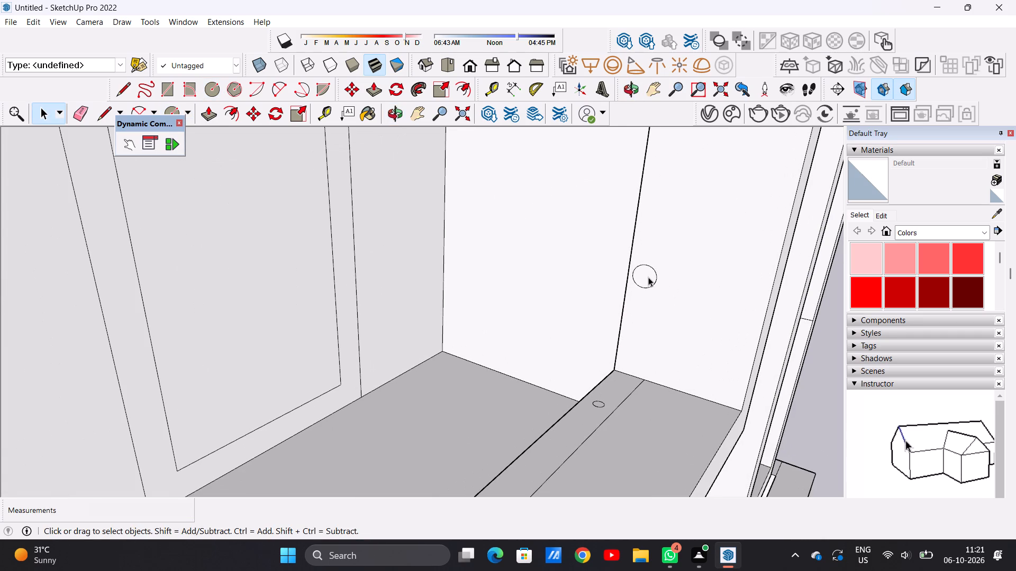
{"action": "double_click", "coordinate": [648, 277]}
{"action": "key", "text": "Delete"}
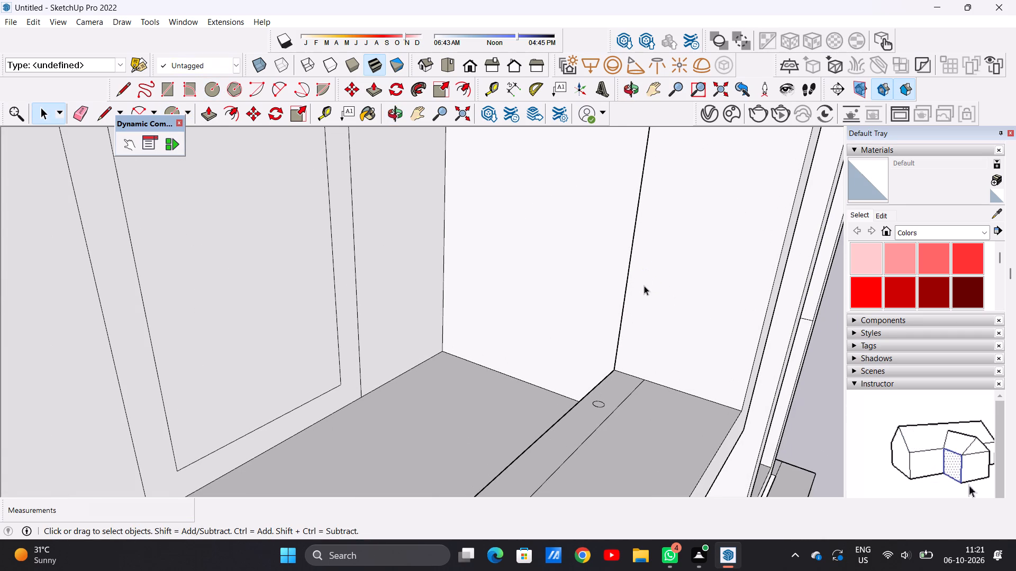
Draw a circle of about 6 1/16" radius on the tower-side inner wall of the frame, above the sill strip's end.
{"action": "key", "text": "c"}
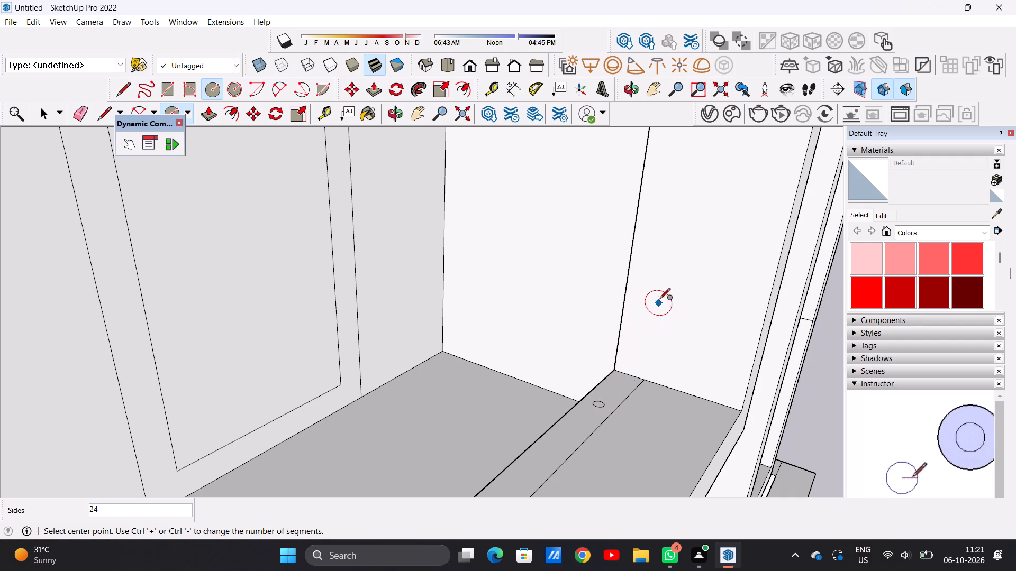
{"action": "left_click", "coordinate": [649, 291]}
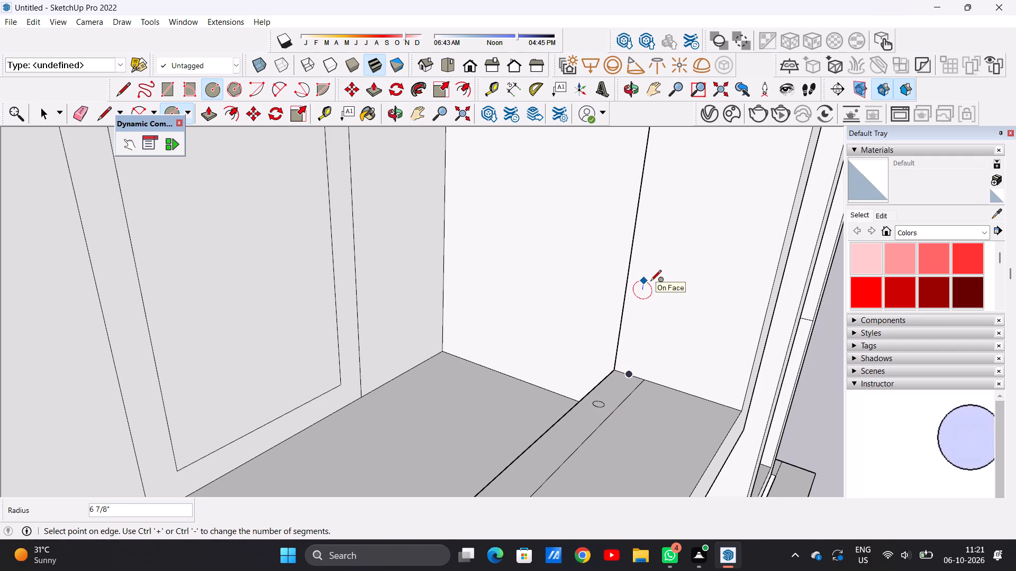
{"action": "left_click", "coordinate": [650, 283]}
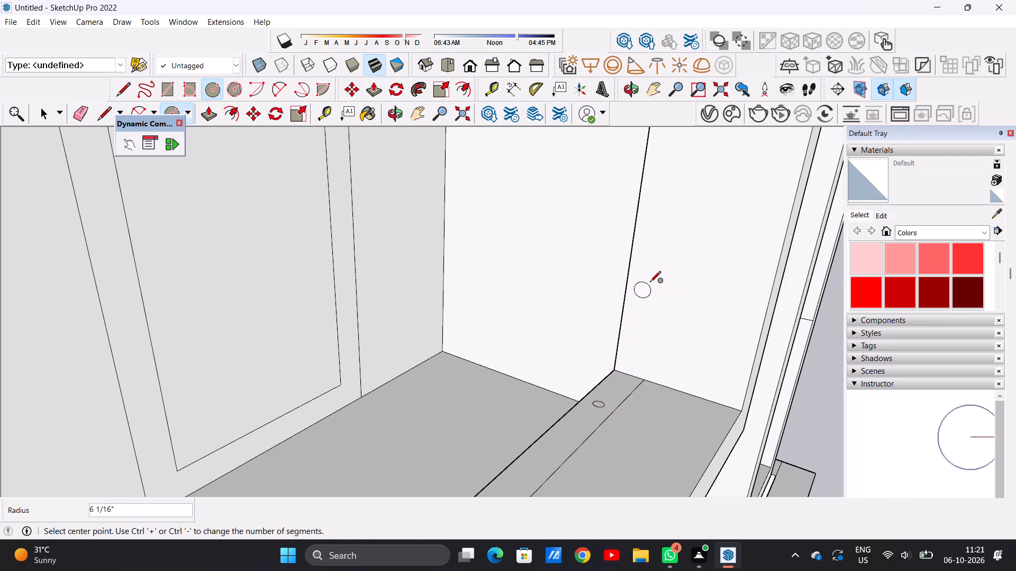
{"action": "key", "text": "space"}
Push/Pull the wall circle about 49' 11 7/8" across the opening to the opposite side wall, forming the handrail.
{"action": "scroll", "coordinate": [673, 336], "scroll_direction": "down", "scroll_amount": 12}
{"action": "middle_click_drag", "start_coordinate": [666, 327], "coordinate": [545, 302]}
{"action": "scroll", "coordinate": [670, 367], "scroll_direction": "up", "scroll_amount": 3}
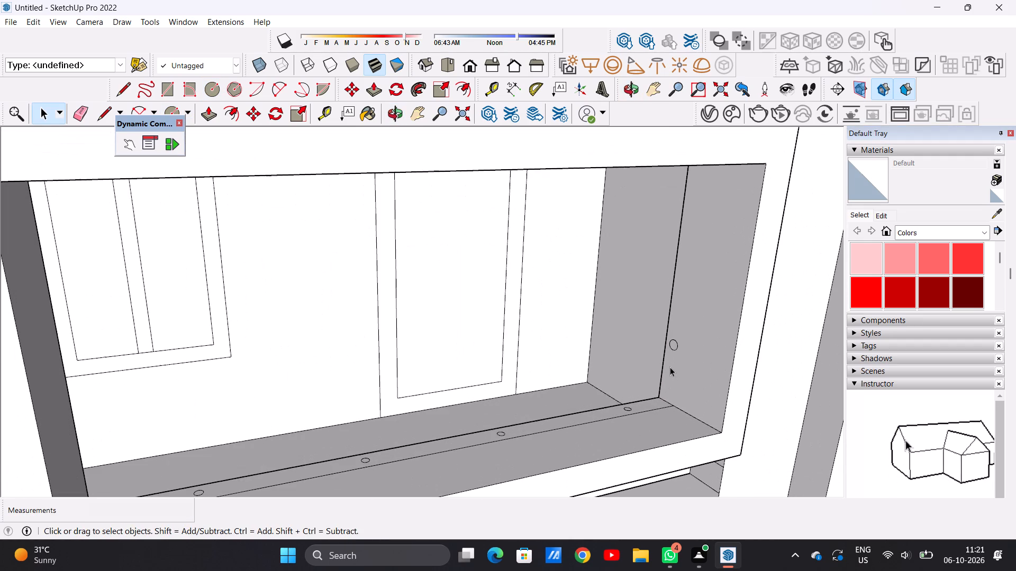
{"action": "scroll", "coordinate": [670, 367], "scroll_direction": "up", "scroll_amount": 1}
{"action": "key", "text": "p"}
{"action": "scroll", "coordinate": [671, 342], "scroll_direction": "up", "scroll_amount": 11}
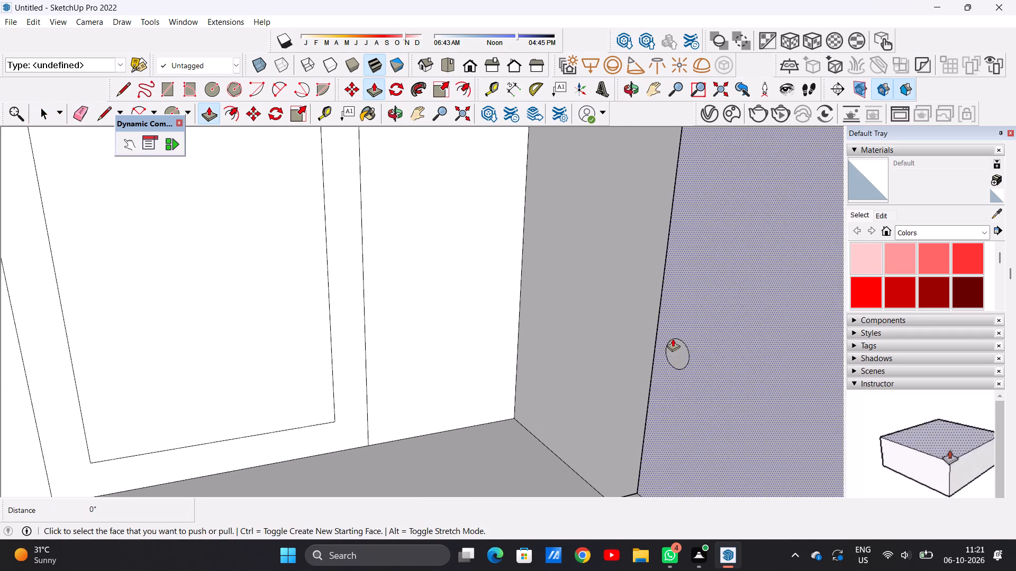
{"action": "left_click", "coordinate": [671, 344]}
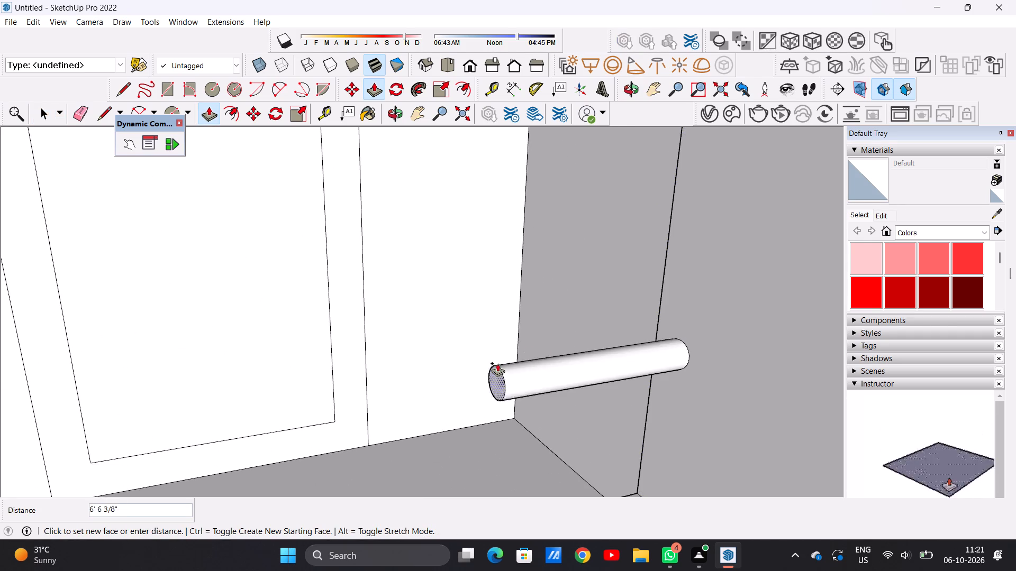
{"action": "scroll", "coordinate": [580, 360], "scroll_direction": "down", "scroll_amount": 20}
{"action": "scroll", "coordinate": [580, 360], "scroll_direction": "down", "scroll_amount": 3}
{"action": "scroll", "coordinate": [478, 372], "scroll_direction": "down", "scroll_amount": 7}
{"action": "middle_click_drag", "start_coordinate": [502, 366], "coordinate": [409, 361]}
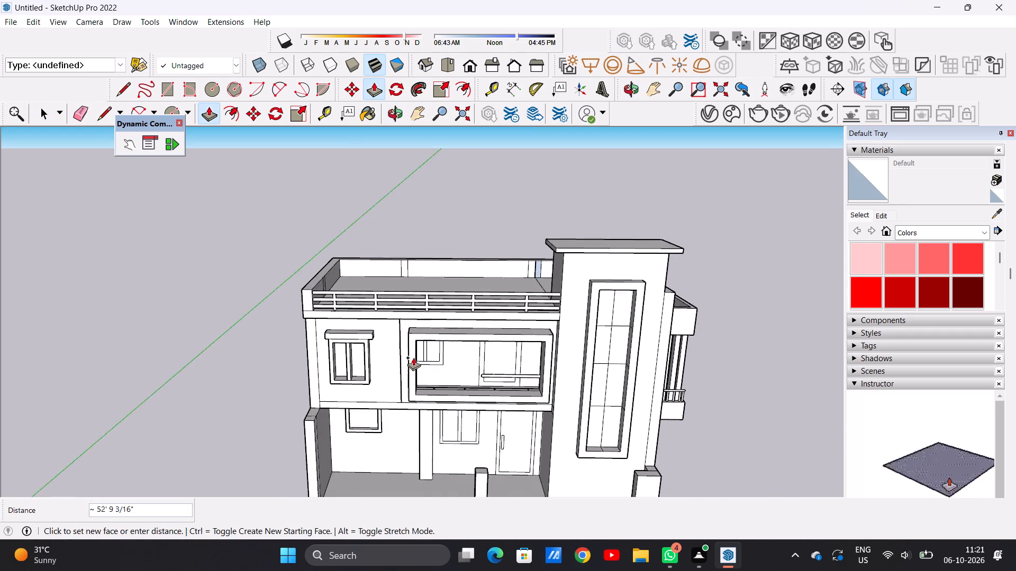
{"action": "scroll", "coordinate": [423, 352], "scroll_direction": "up", "scroll_amount": 9}
{"action": "middle_click_drag", "start_coordinate": [420, 387], "coordinate": [373, 371]}
{"action": "scroll", "coordinate": [387, 390], "scroll_direction": "up", "scroll_amount": 2}
{"action": "scroll", "coordinate": [387, 390], "scroll_direction": "down", "scroll_amount": 1}
{"action": "scroll", "coordinate": [387, 390], "scroll_direction": "up", "scroll_amount": 4}
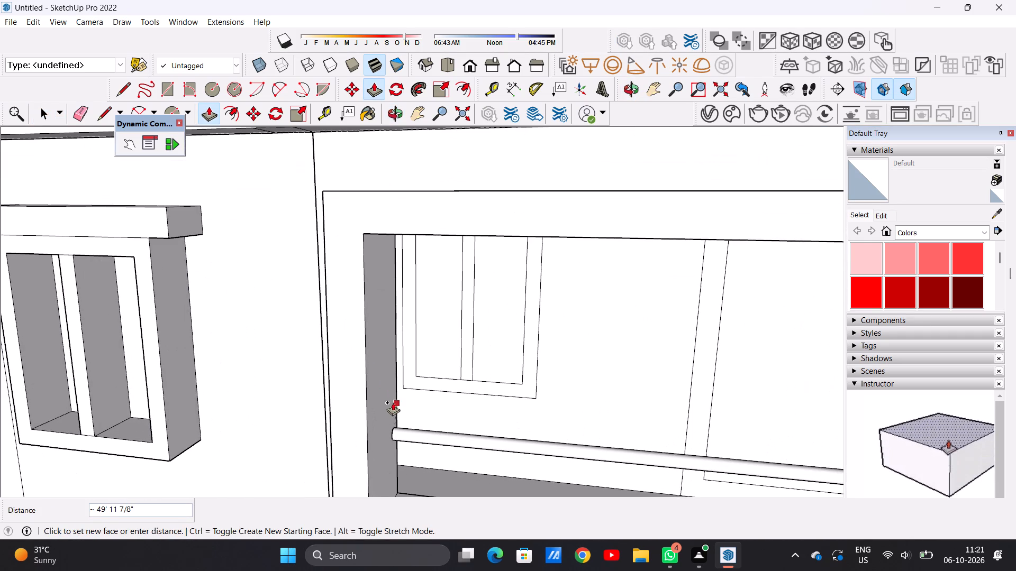
{"action": "left_click", "coordinate": [389, 397]}
Push/Pull the sill circle farthest from the tower up about 5' 10 9/16" into the handrail as a post.
{"action": "scroll", "coordinate": [419, 399], "scroll_direction": "down", "scroll_amount": 12}
{"action": "middle_click_drag", "start_coordinate": [457, 430], "coordinate": [480, 495]}
{"action": "scroll", "coordinate": [480, 495], "scroll_direction": "up", "scroll_amount": 1}
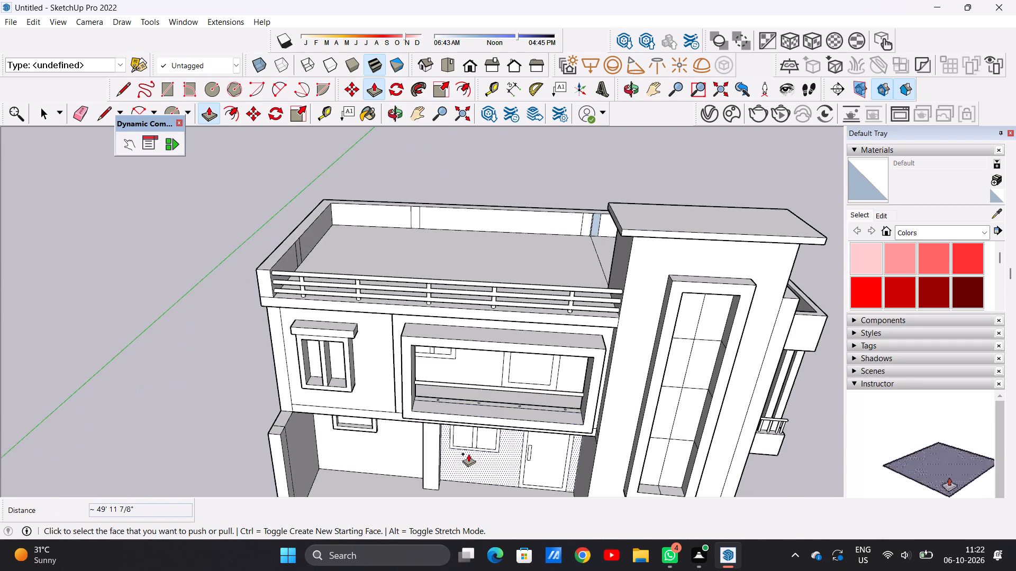
{"action": "scroll", "coordinate": [447, 383], "scroll_direction": "up", "scroll_amount": 17}
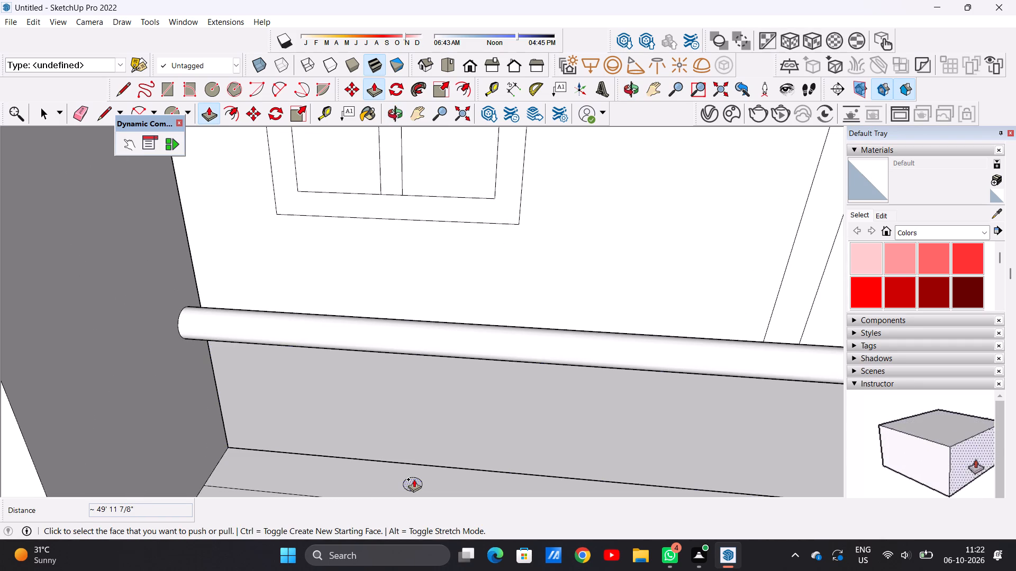
{"action": "left_click", "coordinate": [414, 479]}
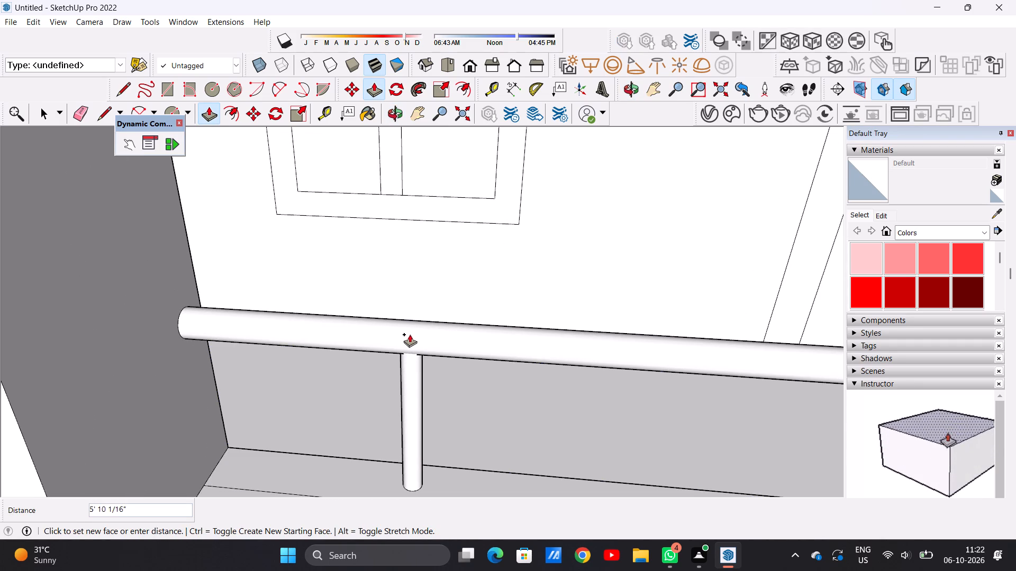
{"action": "left_click", "coordinate": [408, 333]}
Push/Pull the second sill circle, counting toward the tower, up about 5' 9 5/16" into the handrail.
{"action": "scroll", "coordinate": [434, 340], "scroll_direction": "down", "scroll_amount": 12}
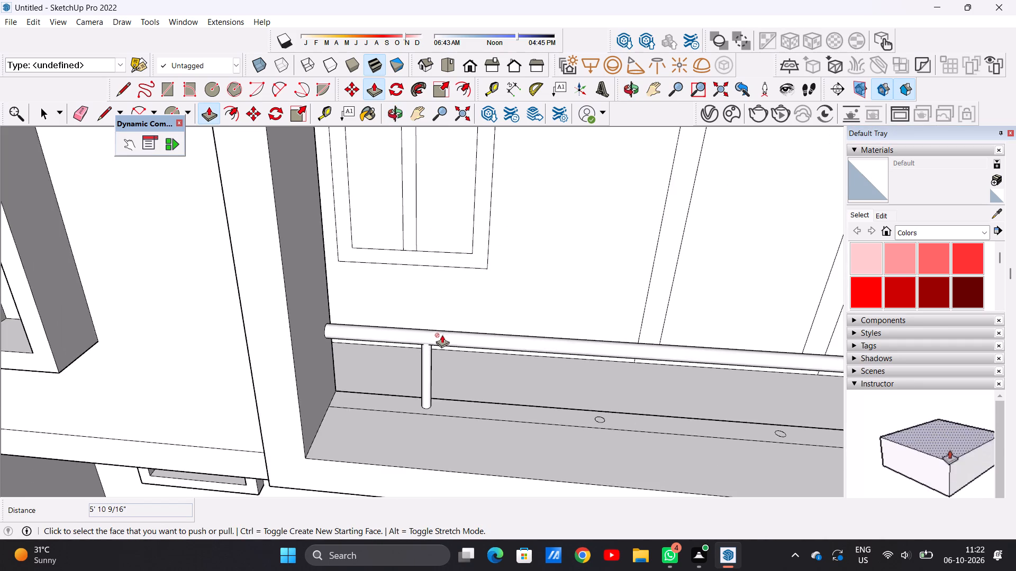
{"action": "scroll", "coordinate": [442, 335], "scroll_direction": "down", "scroll_amount": 2}
{"action": "scroll", "coordinate": [546, 374], "scroll_direction": "up", "scroll_amount": 18}
{"action": "left_click", "coordinate": [532, 399]}
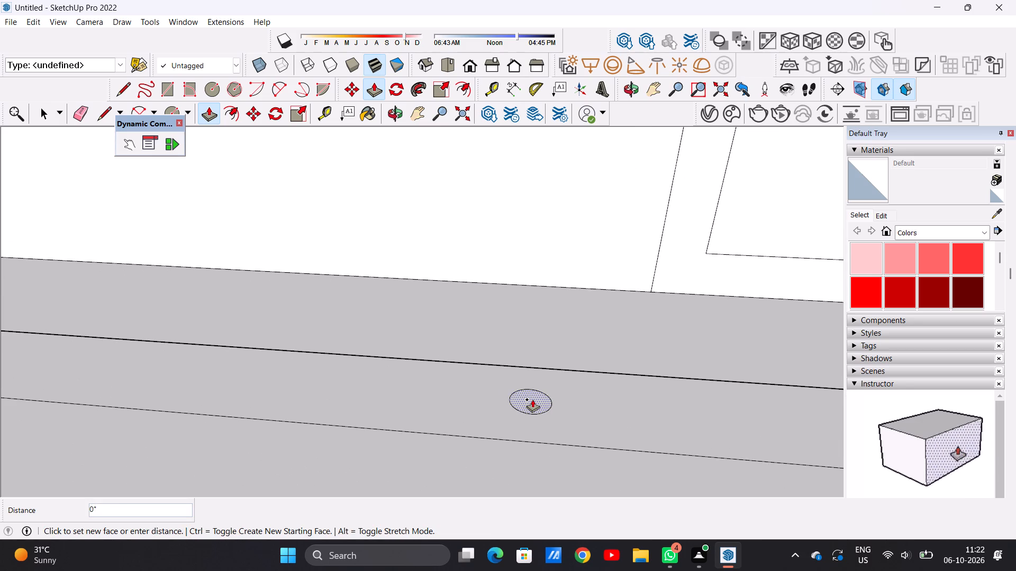
{"action": "scroll", "coordinate": [535, 371], "scroll_direction": "down", "scroll_amount": 17}
{"action": "scroll", "coordinate": [545, 309], "scroll_direction": "up", "scroll_amount": 11}
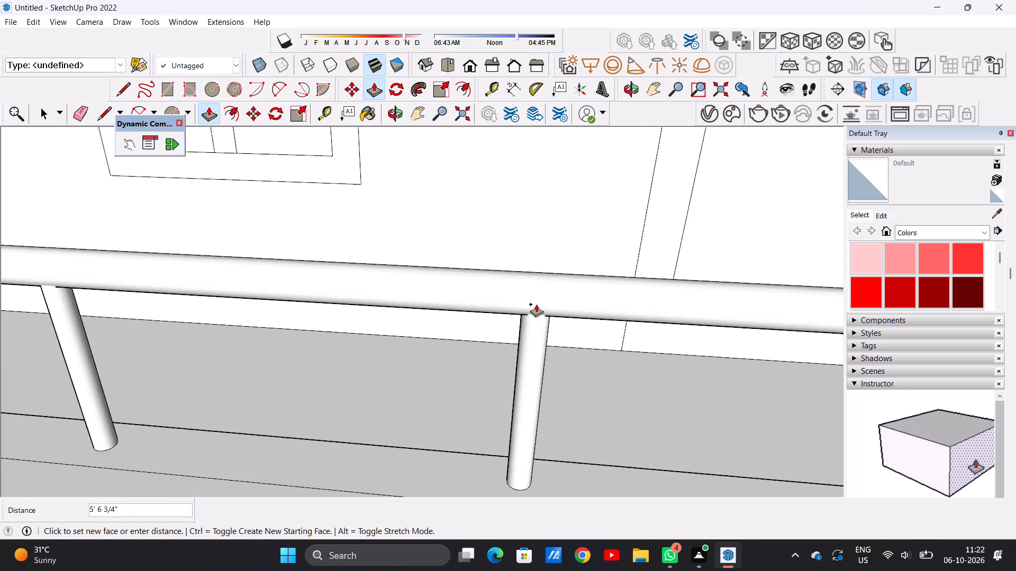
{"action": "left_click", "coordinate": [533, 296]}
Push/Pull the third sill circle up about 5' 8 5/8" into the handrail.
{"action": "scroll", "coordinate": [529, 358], "scroll_direction": "down", "scroll_amount": 20}
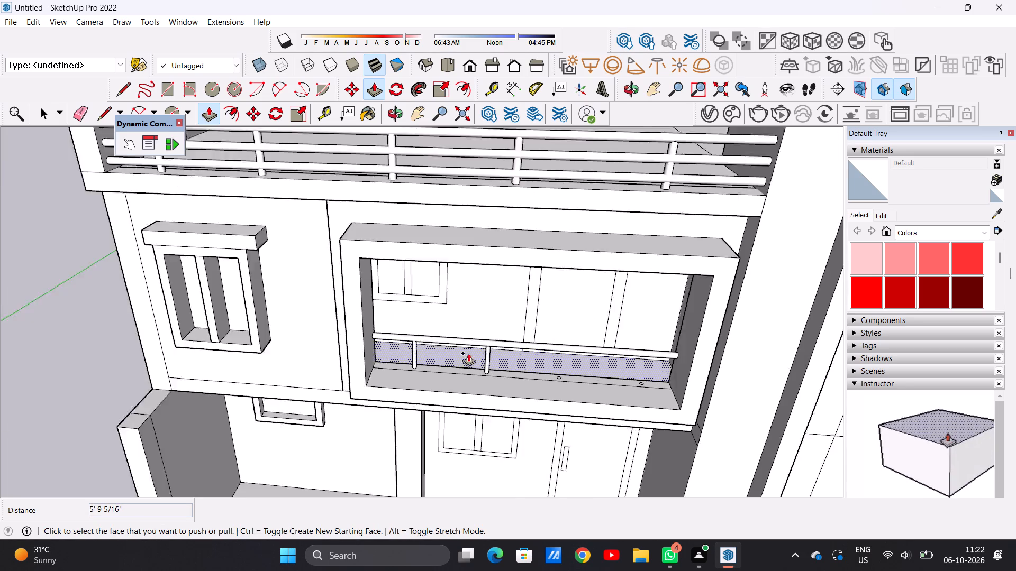
{"action": "scroll", "coordinate": [568, 361], "scroll_direction": "up", "scroll_amount": 7}
{"action": "scroll", "coordinate": [528, 389], "scroll_direction": "up", "scroll_amount": 12}
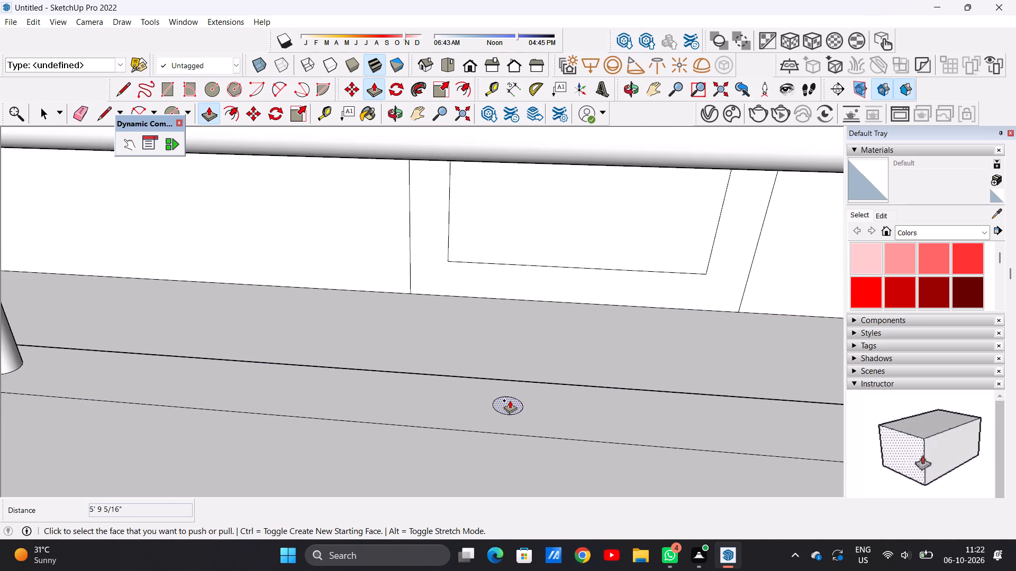
{"action": "left_click", "coordinate": [510, 400]}
{"action": "scroll", "coordinate": [522, 234], "scroll_direction": "down", "scroll_amount": 7}
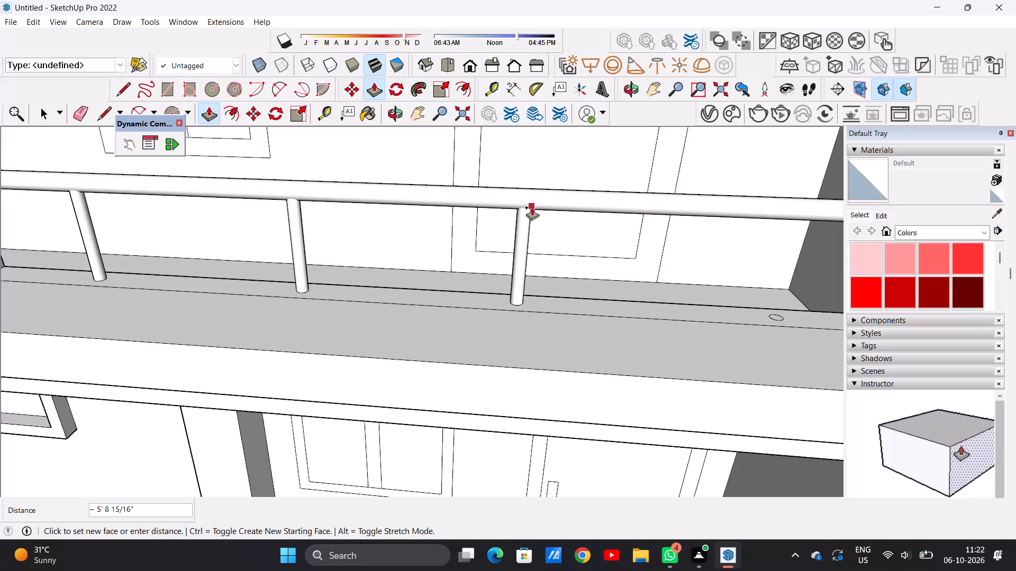
{"action": "left_click", "coordinate": [529, 201]}
Push/Pull the sill circle nearest the tower up about 5' 6 5/8" into the handrail as the last post.
{"action": "scroll", "coordinate": [467, 266], "scroll_direction": "down", "scroll_amount": 9}
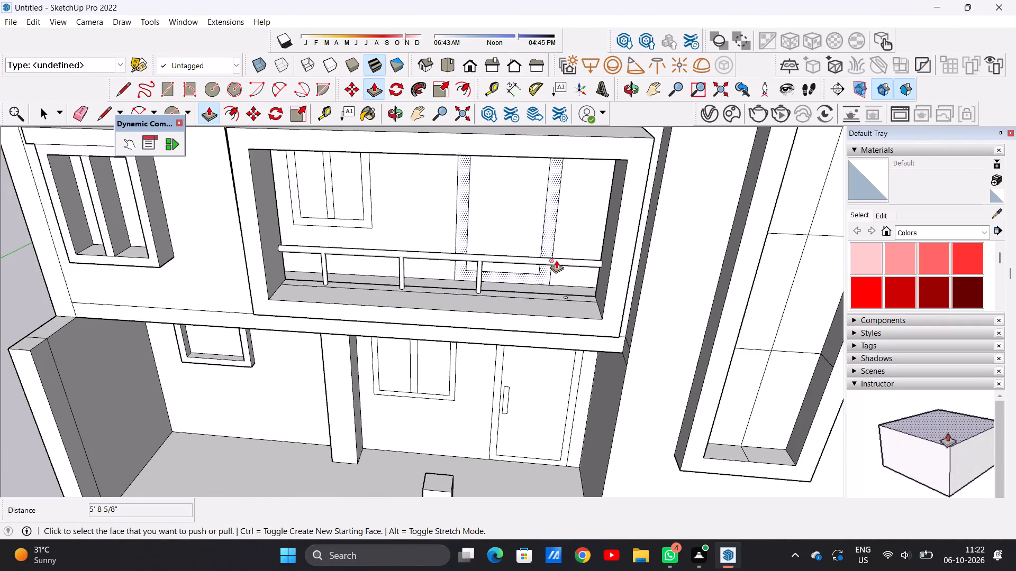
{"action": "scroll", "coordinate": [565, 255], "scroll_direction": "up", "scroll_amount": 7}
{"action": "middle_click_drag", "start_coordinate": [560, 330], "coordinate": [560, 407]}
{"action": "scroll", "coordinate": [565, 415], "scroll_direction": "up", "scroll_amount": 12}
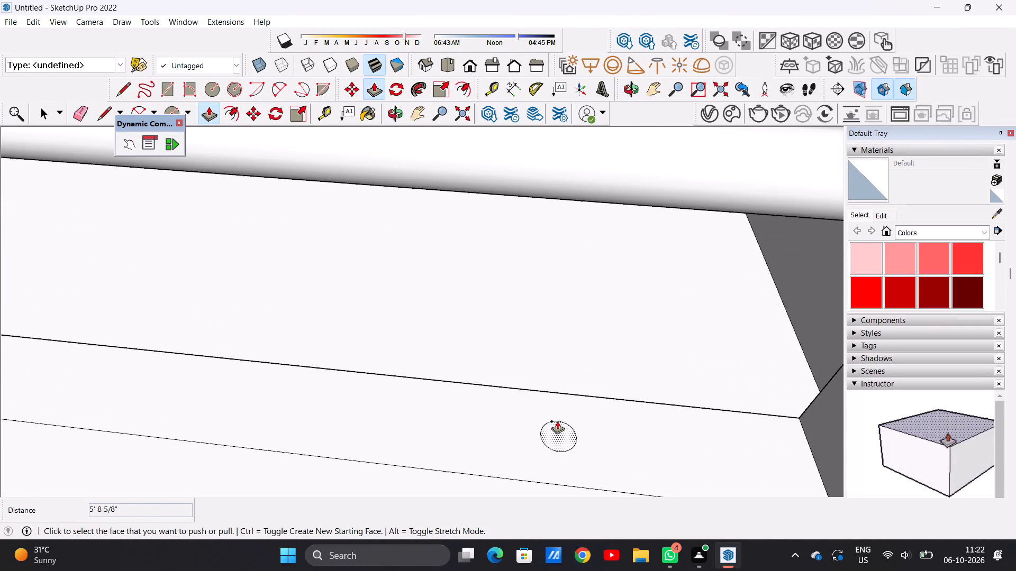
{"action": "left_click", "coordinate": [556, 429]}
{"action": "scroll", "coordinate": [564, 376], "scroll_direction": "down", "scroll_amount": 14}
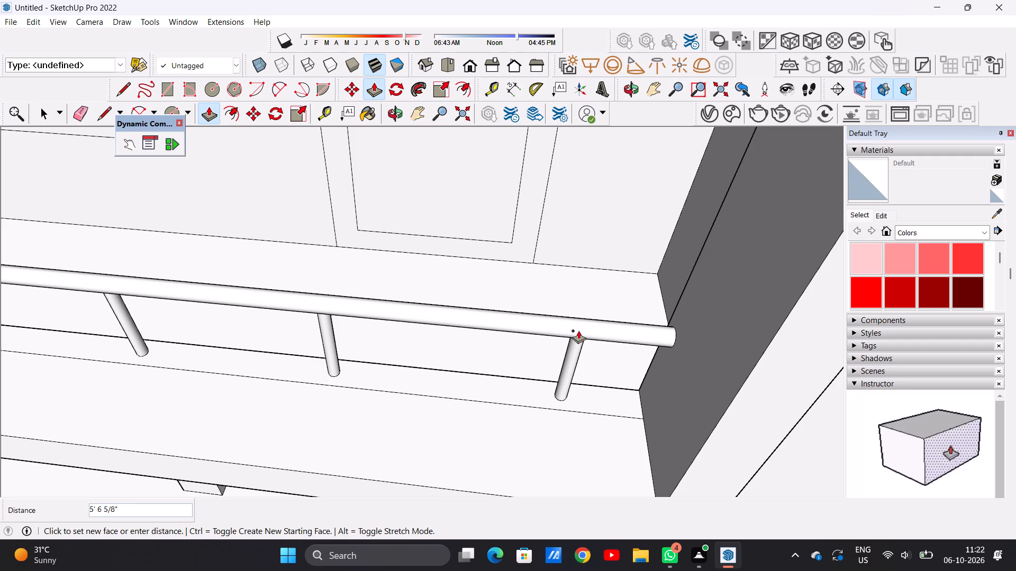
{"action": "left_click", "coordinate": [578, 330]}
{"action": "key", "text": "space"}
Draw a circle of about 5 1/2" radius on the tower-side inner wall, between the handrail's end and the sill.
{"action": "scroll", "coordinate": [564, 400], "scroll_direction": "down", "scroll_amount": 14}
{"action": "middle_click_drag", "start_coordinate": [512, 408], "coordinate": [561, 282]}
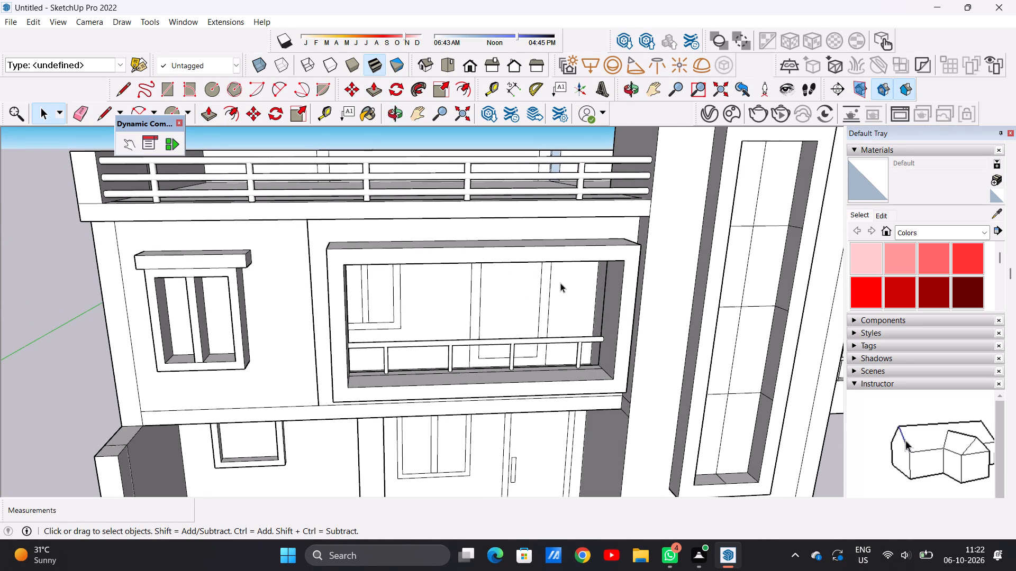
{"action": "middle_click_drag", "start_coordinate": [573, 354], "coordinate": [540, 338]}
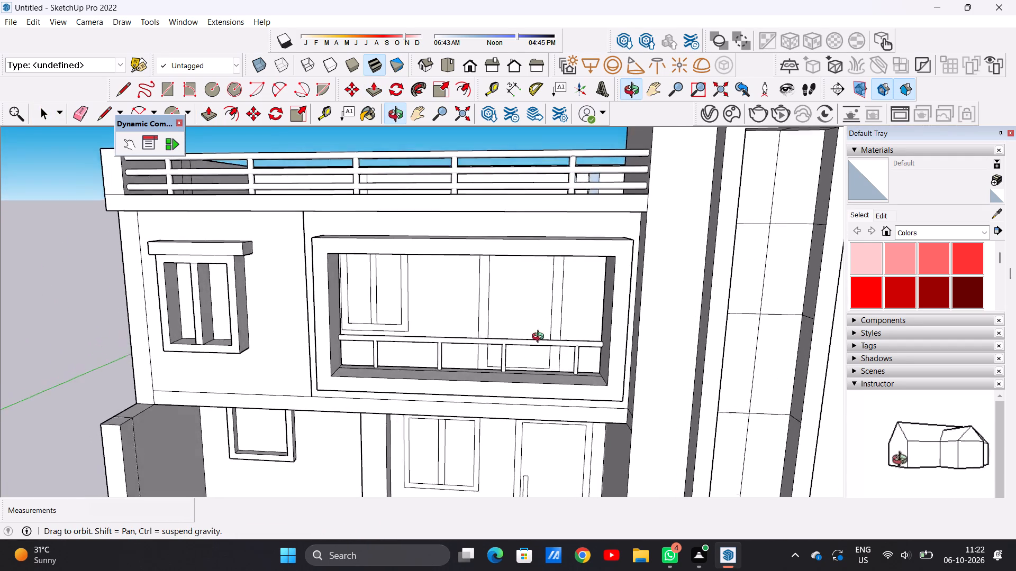
{"action": "middle_click_drag", "start_coordinate": [540, 338], "coordinate": [625, 319]}
{"action": "scroll", "coordinate": [598, 339], "scroll_direction": "up", "scroll_amount": 7}
{"action": "middle_click_drag", "start_coordinate": [584, 352], "coordinate": [603, 351]}
{"action": "scroll", "coordinate": [602, 351], "scroll_direction": "up", "scroll_amount": 6}
{"action": "middle_click_drag", "start_coordinate": [600, 353], "coordinate": [675, 371]}
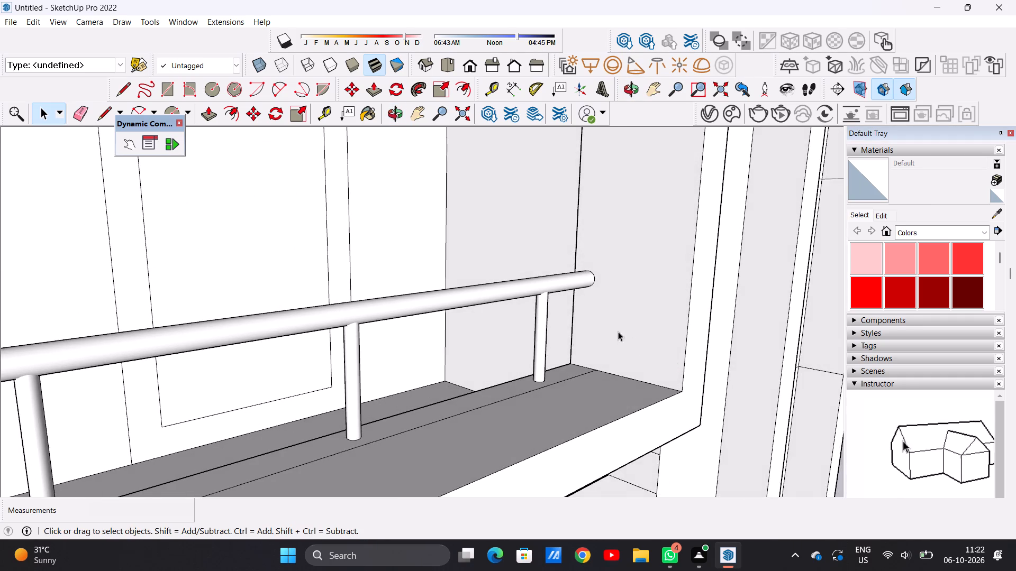
{"action": "scroll", "coordinate": [589, 325], "scroll_direction": "up", "scroll_amount": 2}
{"action": "key", "text": "c"}
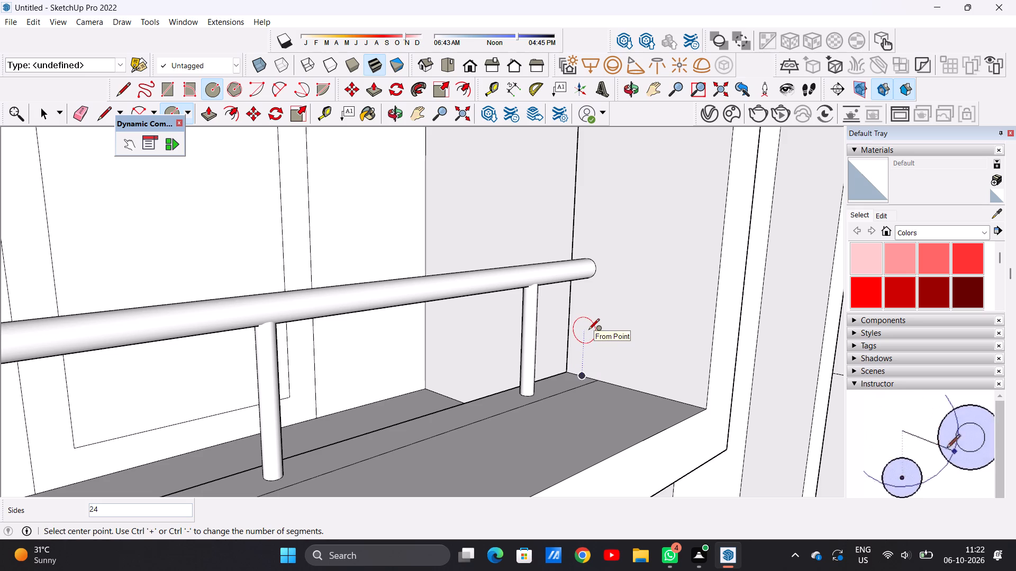
{"action": "left_click", "coordinate": [588, 330]}
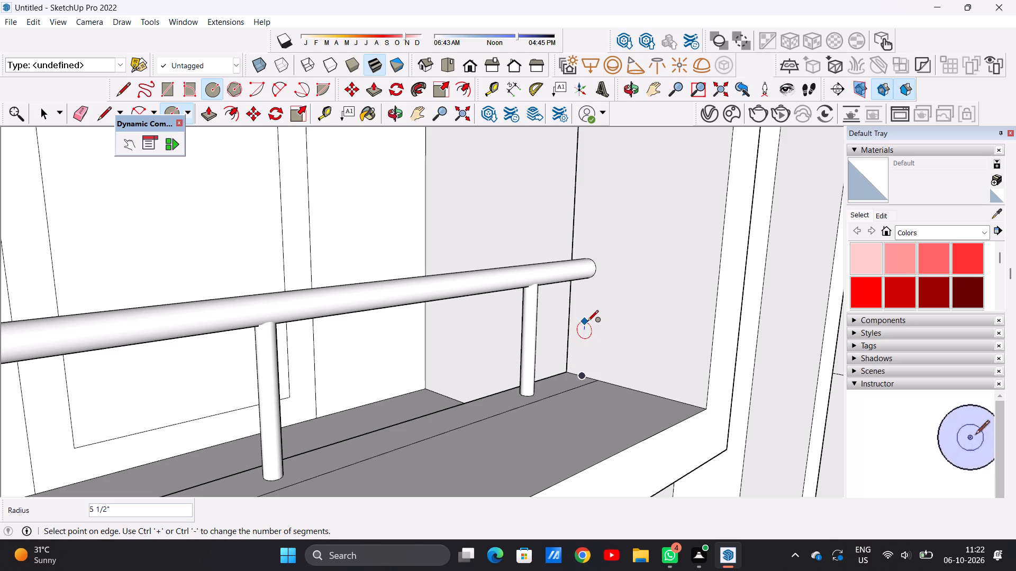
{"action": "left_click", "coordinate": [587, 322]}
{"action": "key", "text": "space"}
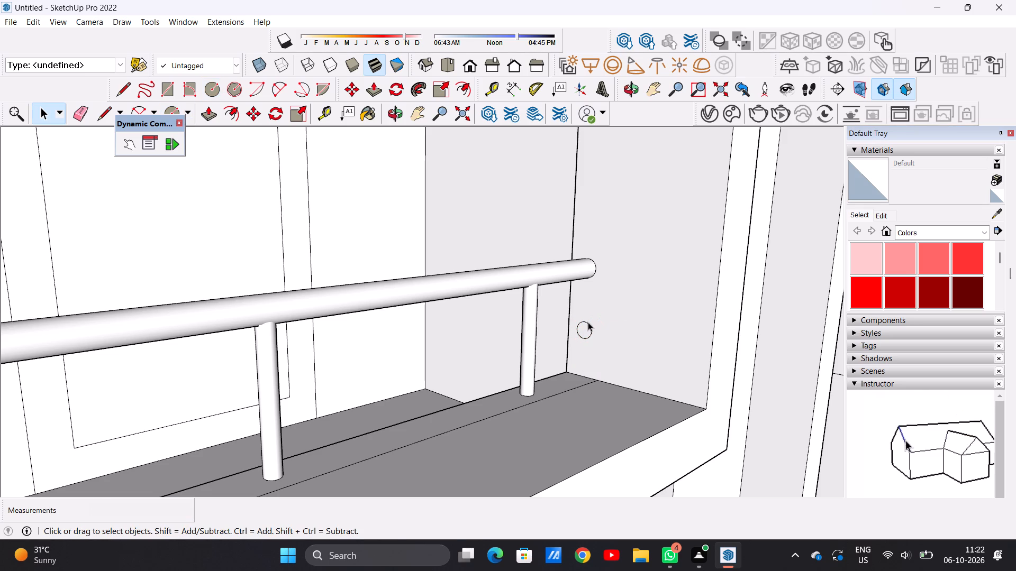
Push/Pull the tower-side wall circle about 49' 11 7/8" across the balcony to the opposite inner wall as a lower rail.
{"action": "key", "text": "p"}
{"action": "scroll", "coordinate": [585, 326], "scroll_direction": "up", "scroll_amount": 5}
{"action": "left_click", "coordinate": [585, 326]}
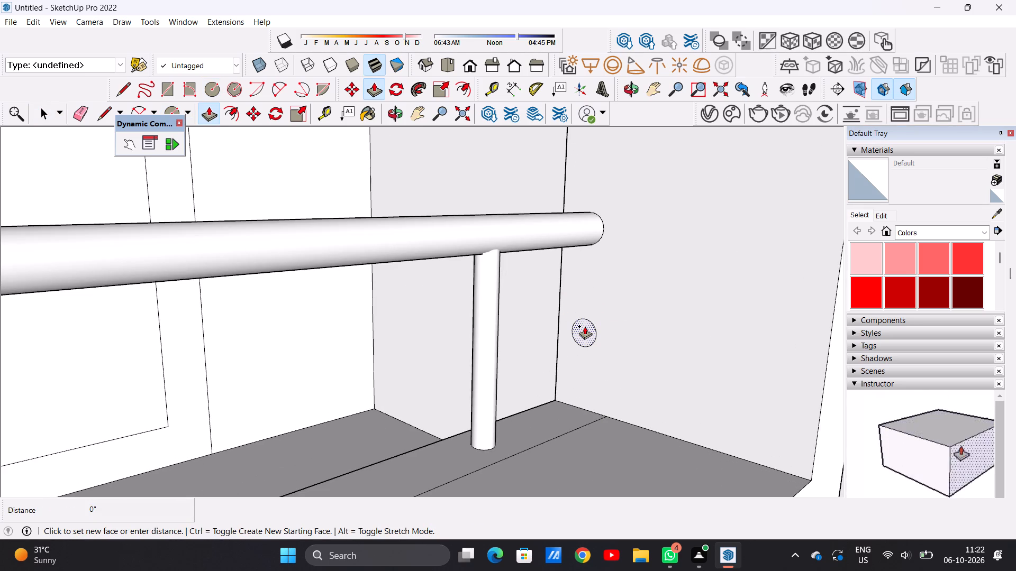
{"action": "scroll", "coordinate": [500, 347], "scroll_direction": "down", "scroll_amount": 19}
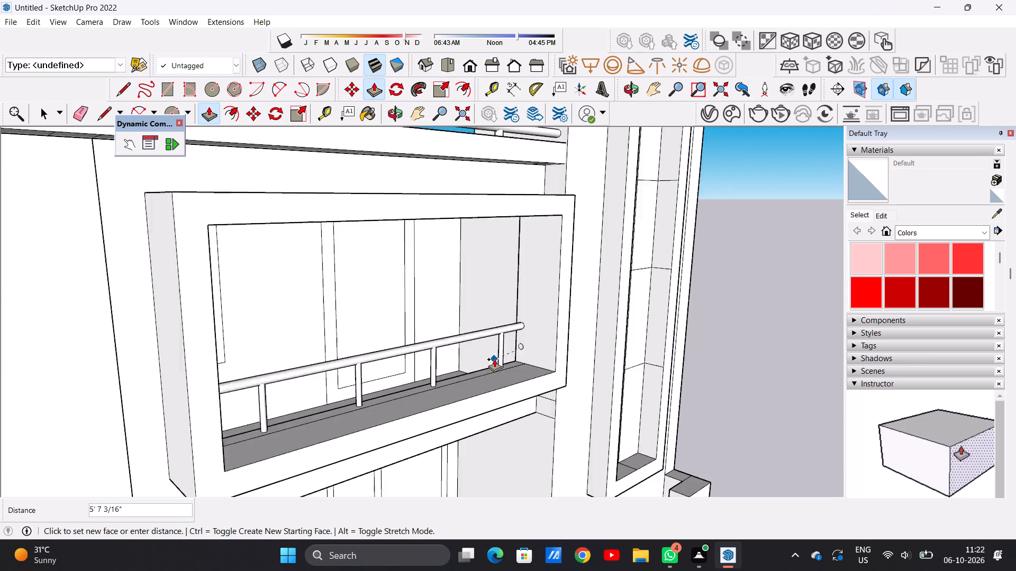
{"action": "scroll", "coordinate": [494, 359], "scroll_direction": "down", "scroll_amount": 2}
{"action": "scroll", "coordinate": [437, 364], "scroll_direction": "down", "scroll_amount": 4}
{"action": "middle_click_drag", "start_coordinate": [404, 358], "coordinate": [328, 356]}
{"action": "scroll", "coordinate": [338, 367], "scroll_direction": "up", "scroll_amount": 6}
{"action": "middle_click_drag", "start_coordinate": [329, 370], "coordinate": [317, 371]}
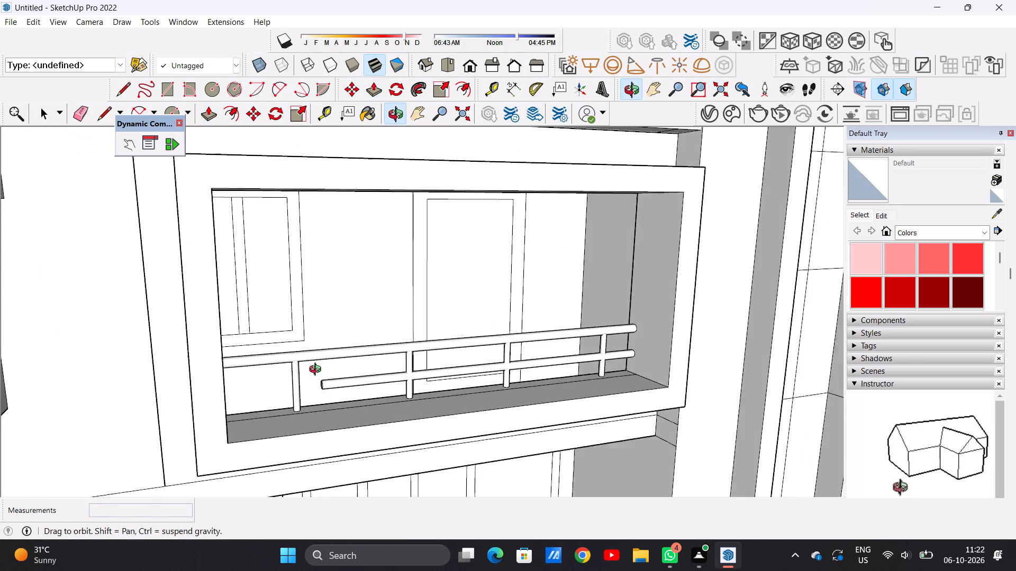
{"action": "middle_click_drag", "start_coordinate": [317, 371], "coordinate": [283, 367]}
{"action": "scroll", "coordinate": [241, 375], "scroll_direction": "up", "scroll_amount": 3}
{"action": "scroll", "coordinate": [433, 386], "scroll_direction": "down", "scroll_amount": 7}
{"action": "scroll", "coordinate": [337, 381], "scroll_direction": "up", "scroll_amount": 8}
{"action": "middle_click_drag", "start_coordinate": [337, 381], "coordinate": [266, 377]}
{"action": "scroll", "coordinate": [265, 373], "scroll_direction": "up", "scroll_amount": 7}
{"action": "left_click", "coordinate": [263, 358]}
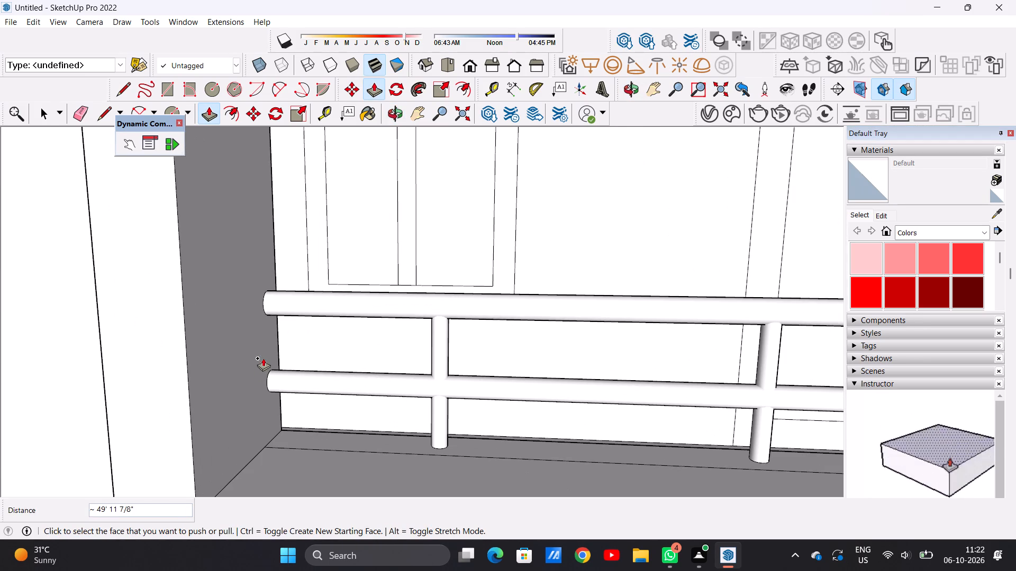
{"action": "key", "text": "space"}
Examine the whole house from the front, side and above, including the balcony railing and the low walls along the porch.
{"action": "scroll", "coordinate": [407, 416], "scroll_direction": "down", "scroll_amount": 11}
{"action": "scroll", "coordinate": [426, 398], "scroll_direction": "up", "scroll_amount": 1}
{"action": "scroll", "coordinate": [427, 397], "scroll_direction": "down", "scroll_amount": 10}
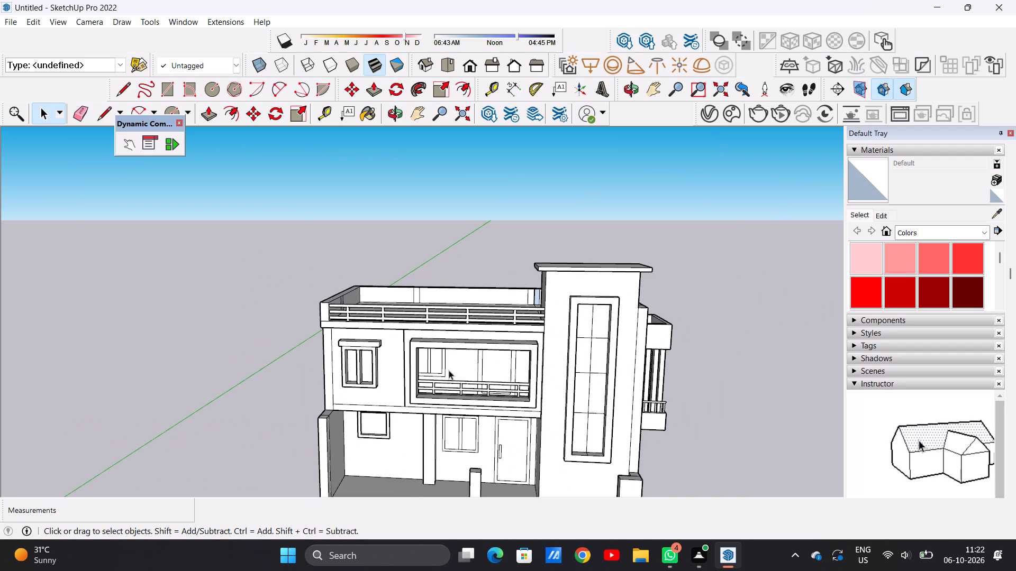
{"action": "scroll", "coordinate": [449, 370], "scroll_direction": "down", "scroll_amount": 7}
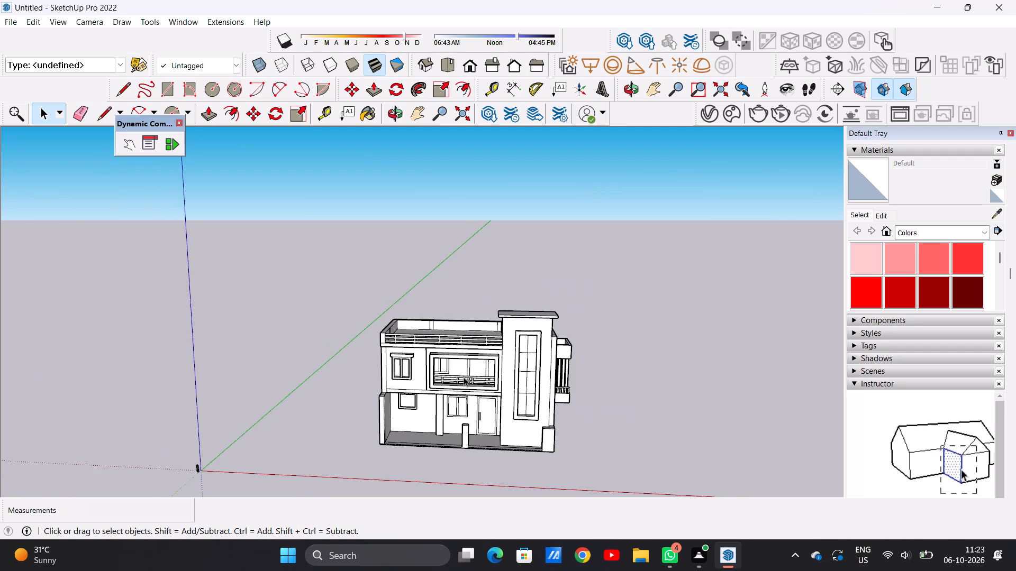
{"action": "middle_click_drag", "start_coordinate": [466, 378], "coordinate": [476, 330]}
{"action": "scroll", "coordinate": [463, 381], "scroll_direction": "up", "scroll_amount": 8}
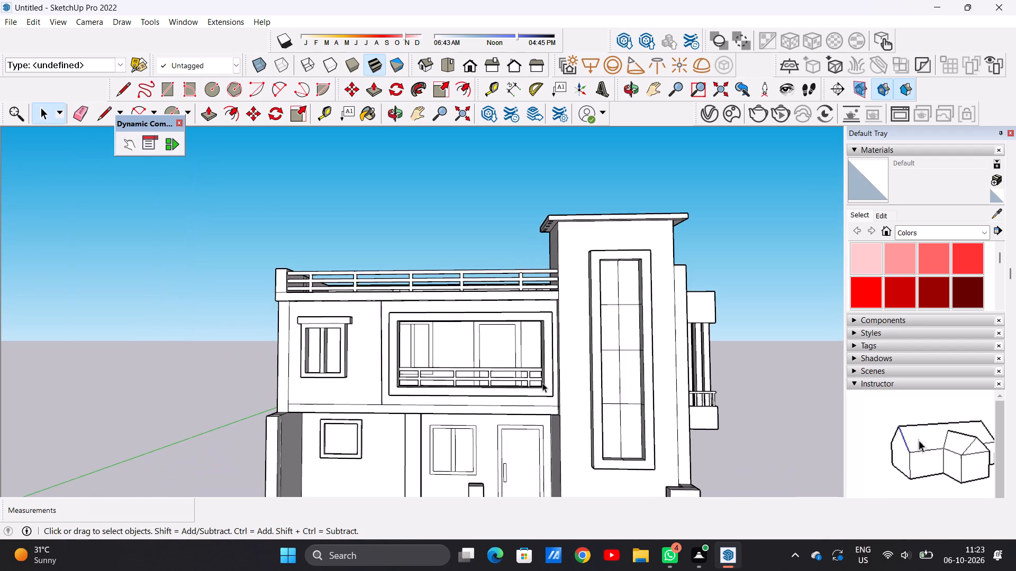
{"action": "scroll", "coordinate": [542, 383], "scroll_direction": "down", "scroll_amount": 8}
{"action": "scroll", "coordinate": [546, 457], "scroll_direction": "up", "scroll_amount": 5}
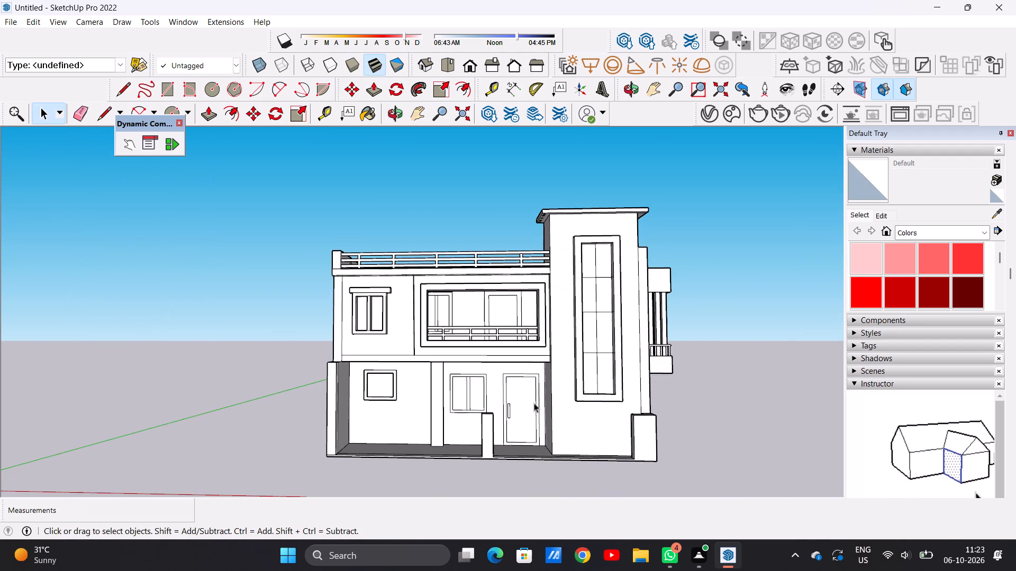
{"action": "scroll", "coordinate": [534, 403], "scroll_direction": "down", "scroll_amount": 3}
{"action": "scroll", "coordinate": [591, 412], "scroll_direction": "up", "scroll_amount": 5}
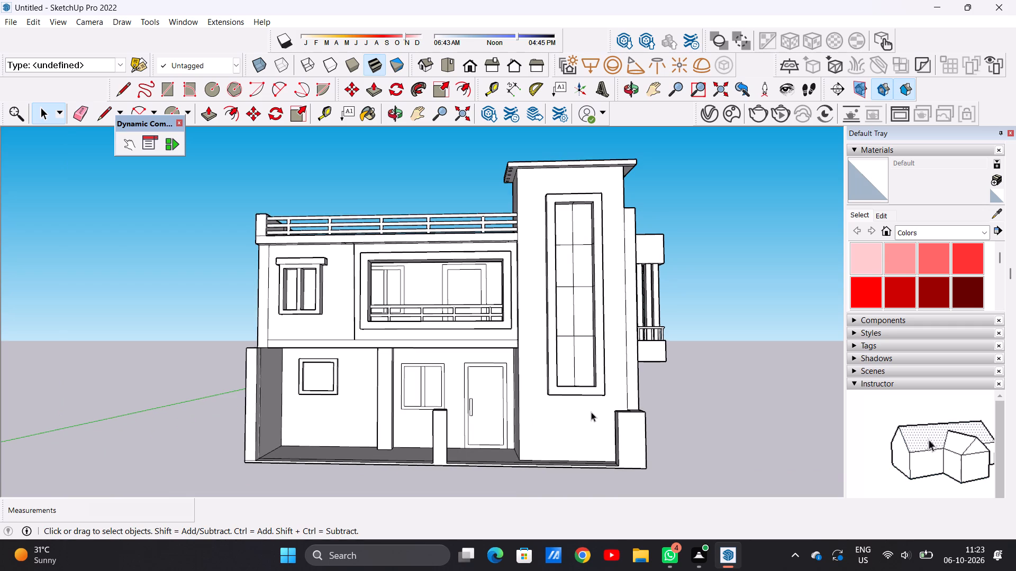
{"action": "scroll", "coordinate": [573, 424], "scroll_direction": "down", "scroll_amount": 3}
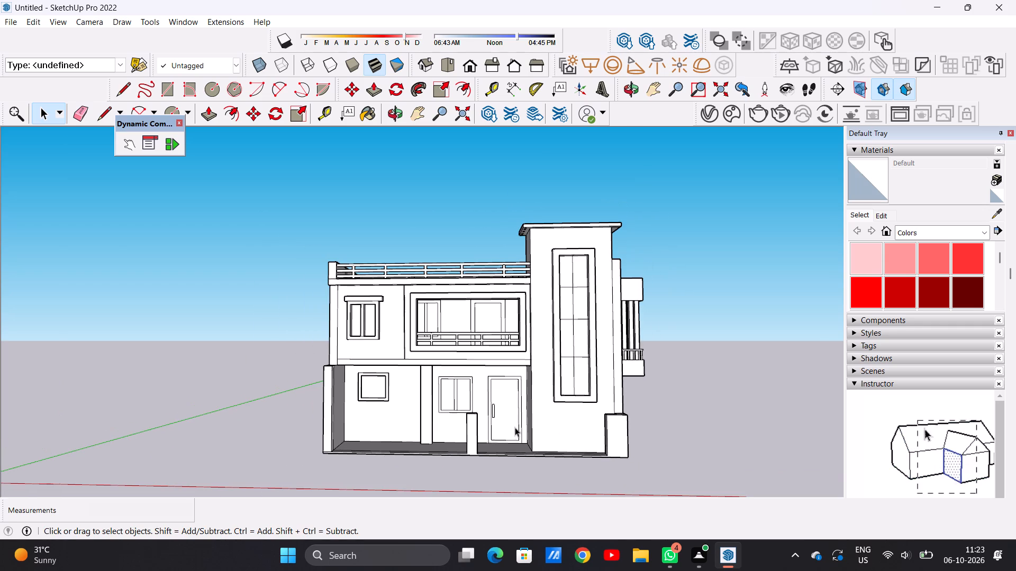
{"action": "scroll", "coordinate": [520, 428], "scroll_direction": "down", "scroll_amount": 2}
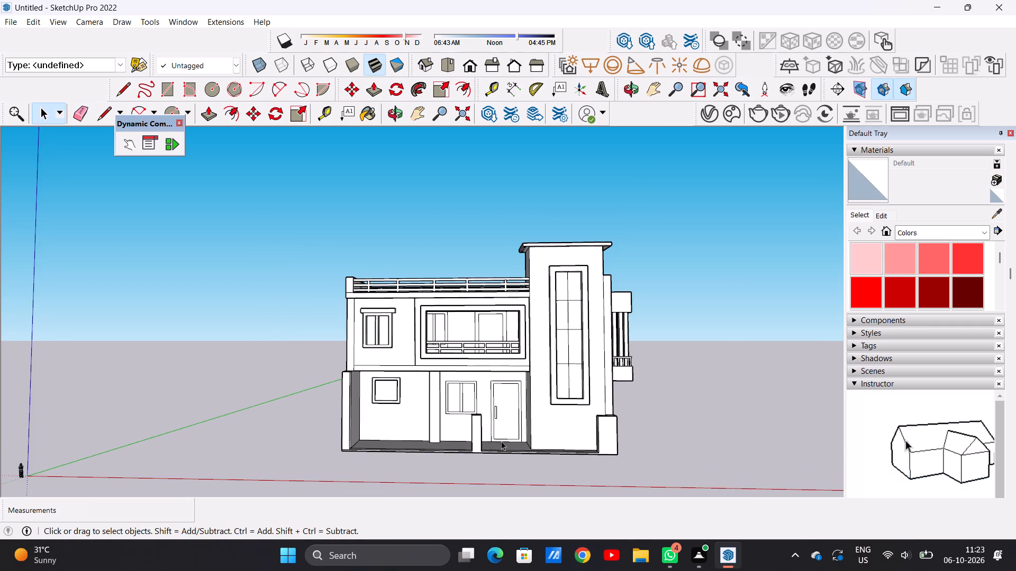
{"action": "middle_click_drag", "start_coordinate": [501, 441], "coordinate": [507, 530]}
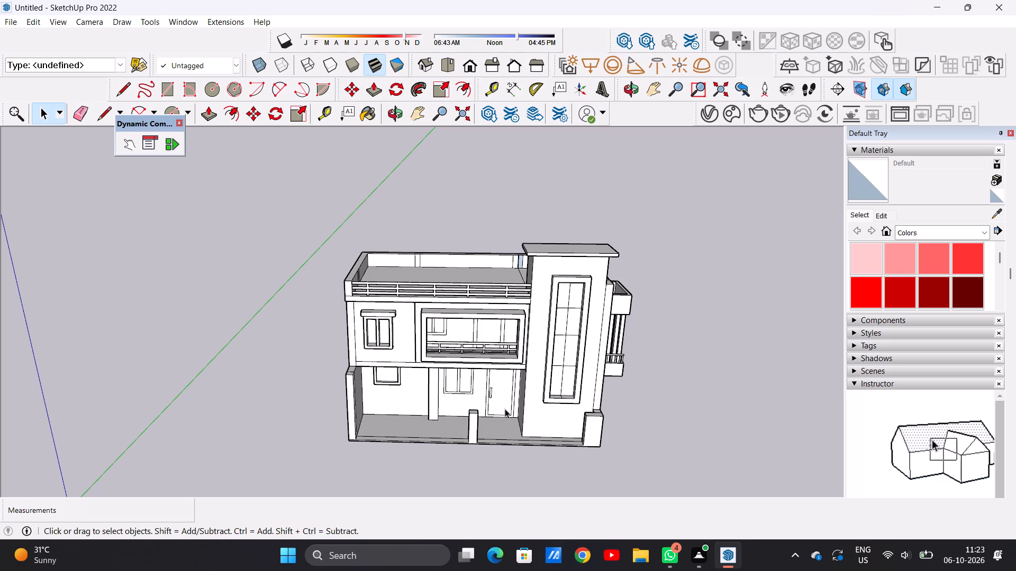
{"action": "scroll", "coordinate": [499, 352], "scroll_direction": "down", "scroll_amount": 5}
{"action": "scroll", "coordinate": [510, 342], "scroll_direction": "up", "scroll_amount": 10}
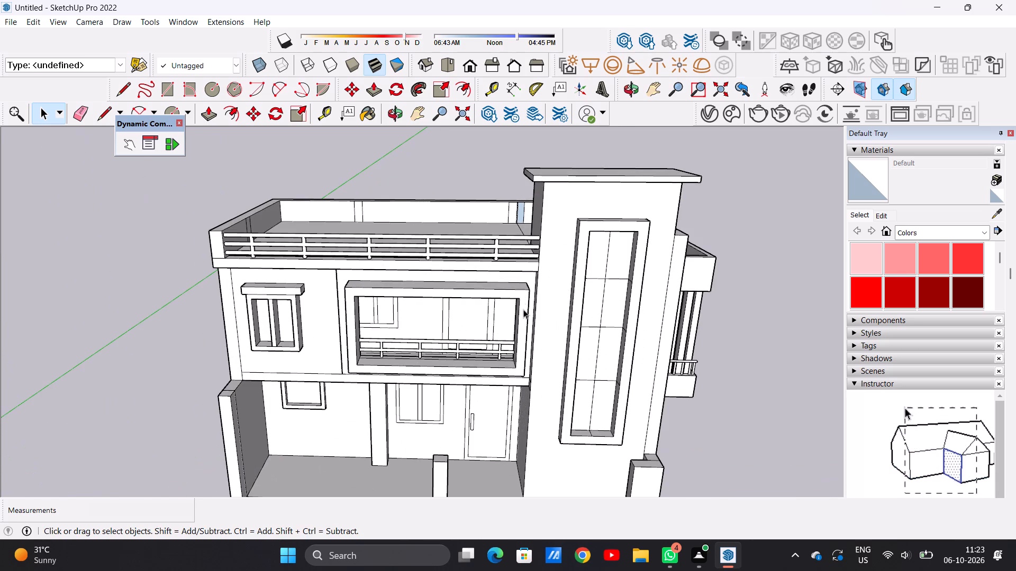
{"action": "scroll", "coordinate": [527, 301], "scroll_direction": "down", "scroll_amount": 3}
{"action": "middle_click_drag", "start_coordinate": [566, 320], "coordinate": [552, 287]}
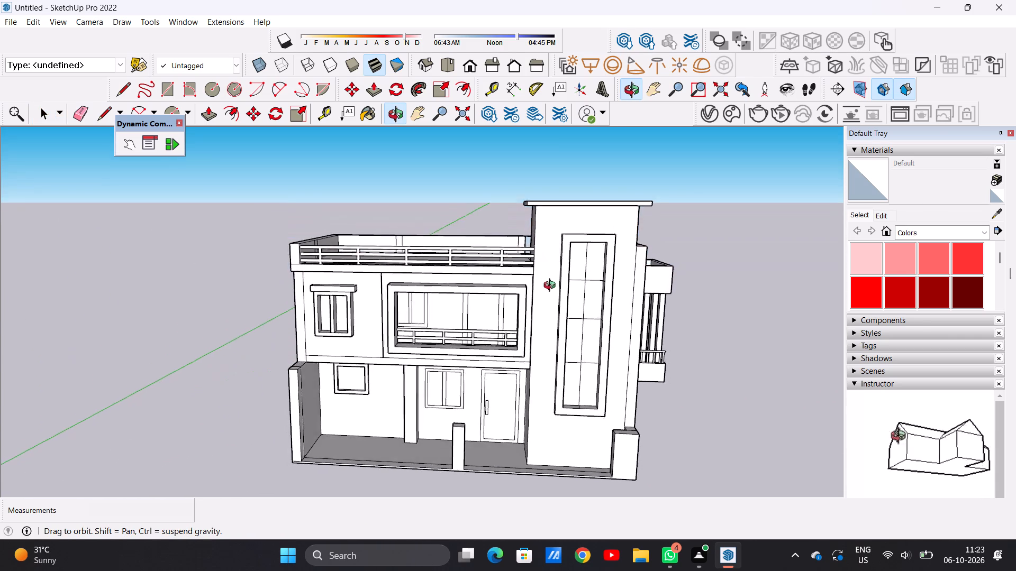
{"action": "middle_click_drag", "start_coordinate": [552, 287], "coordinate": [563, 262]}
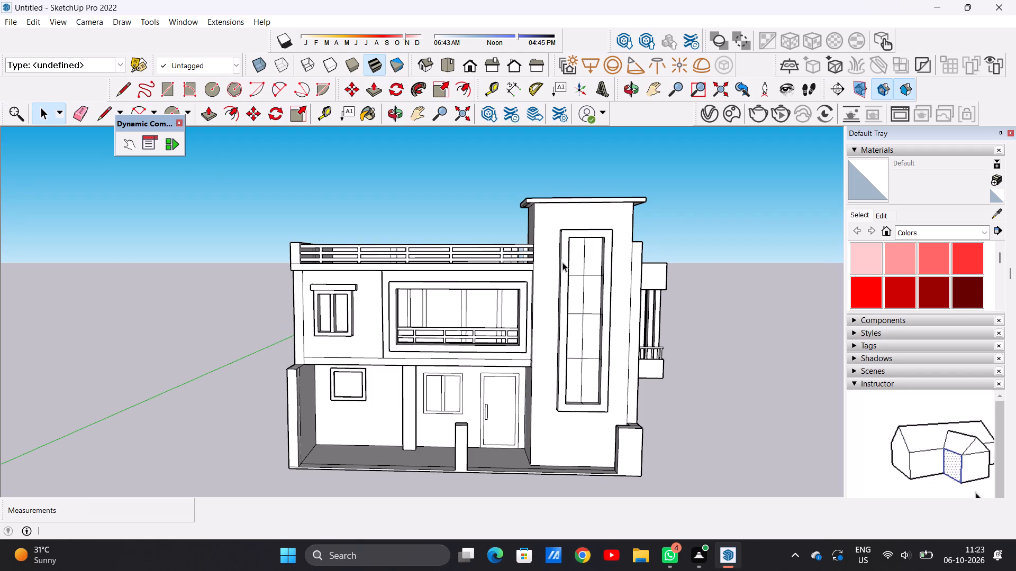
{"action": "scroll", "coordinate": [567, 279], "scroll_direction": "down", "scroll_amount": 9}
{"action": "scroll", "coordinate": [605, 289], "scroll_direction": "up", "scroll_amount": 8}
{"action": "middle_click_drag", "start_coordinate": [590, 285], "coordinate": [376, 302]}
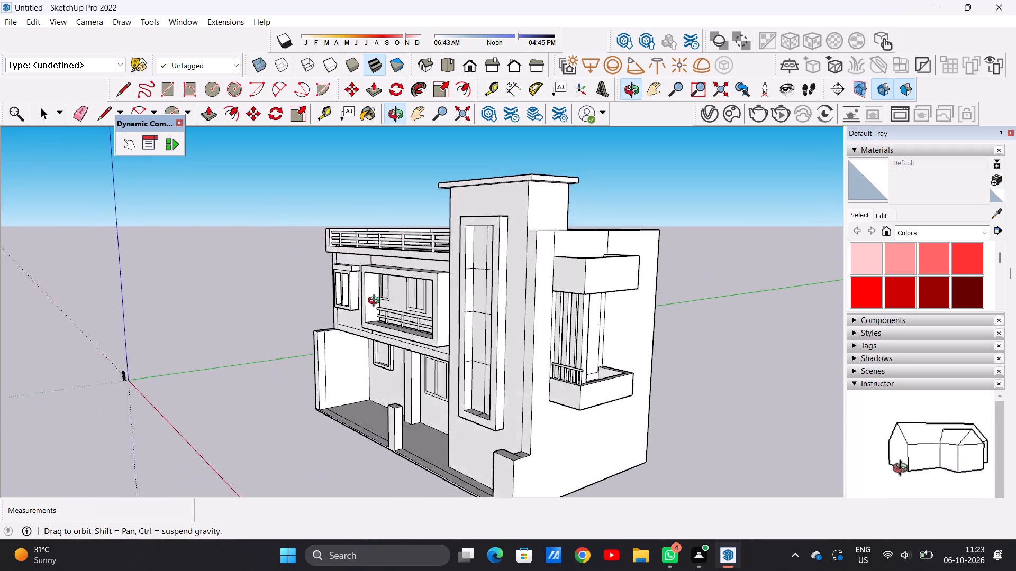
{"action": "middle_click_drag", "start_coordinate": [376, 302], "coordinate": [600, 292]}
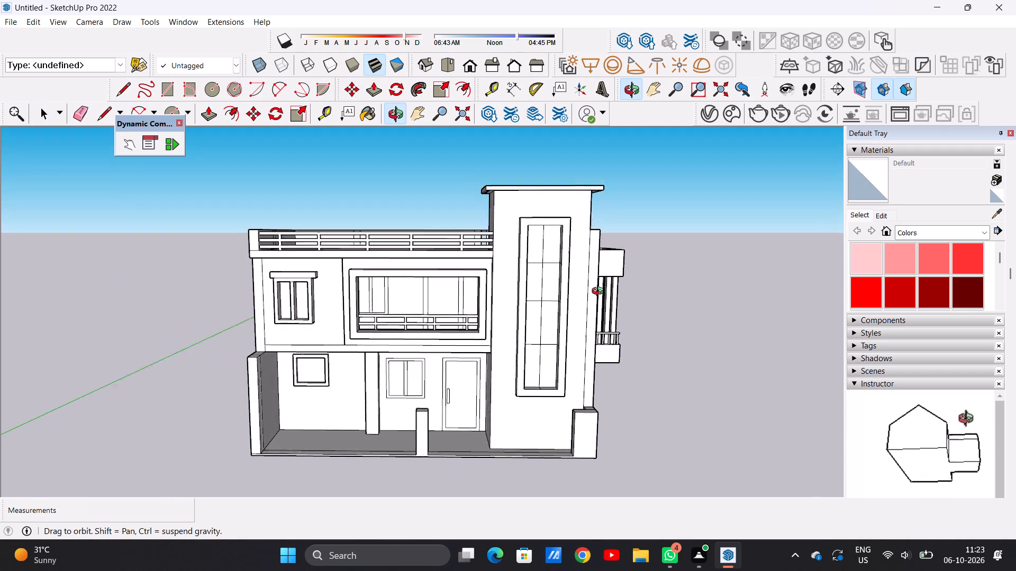
{"action": "middle_click_drag", "start_coordinate": [600, 292], "coordinate": [601, 289]}
{"action": "scroll", "coordinate": [557, 394], "scroll_direction": "down", "scroll_amount": 4}
{"action": "scroll", "coordinate": [534, 433], "scroll_direction": "up", "scroll_amount": 6}
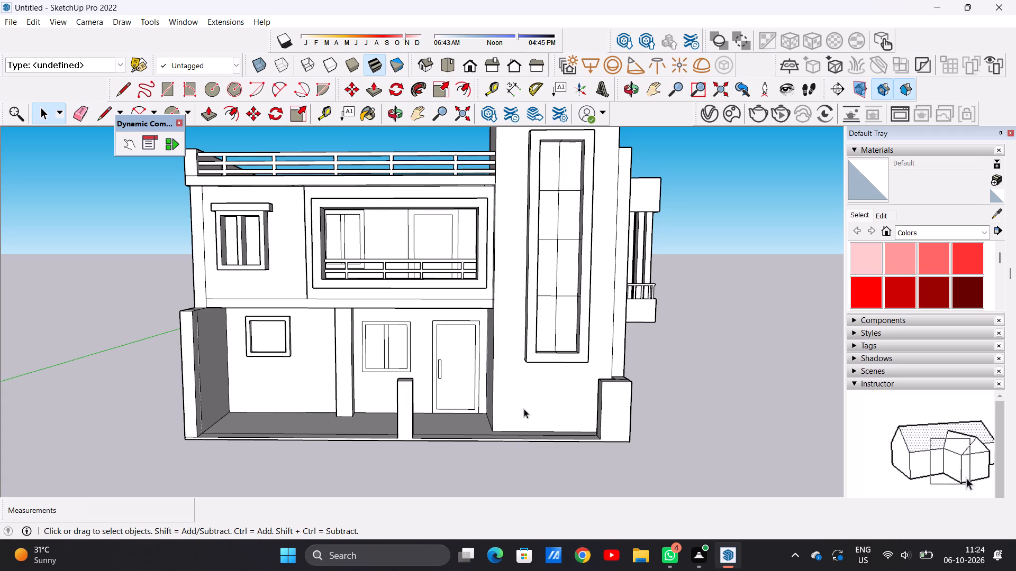
{"action": "scroll", "coordinate": [519, 447], "scroll_direction": "down", "scroll_amount": 7}
{"action": "scroll", "coordinate": [546, 452], "scroll_direction": "up", "scroll_amount": 7}
{"action": "middle_click_drag", "start_coordinate": [551, 455], "coordinate": [631, 356]}
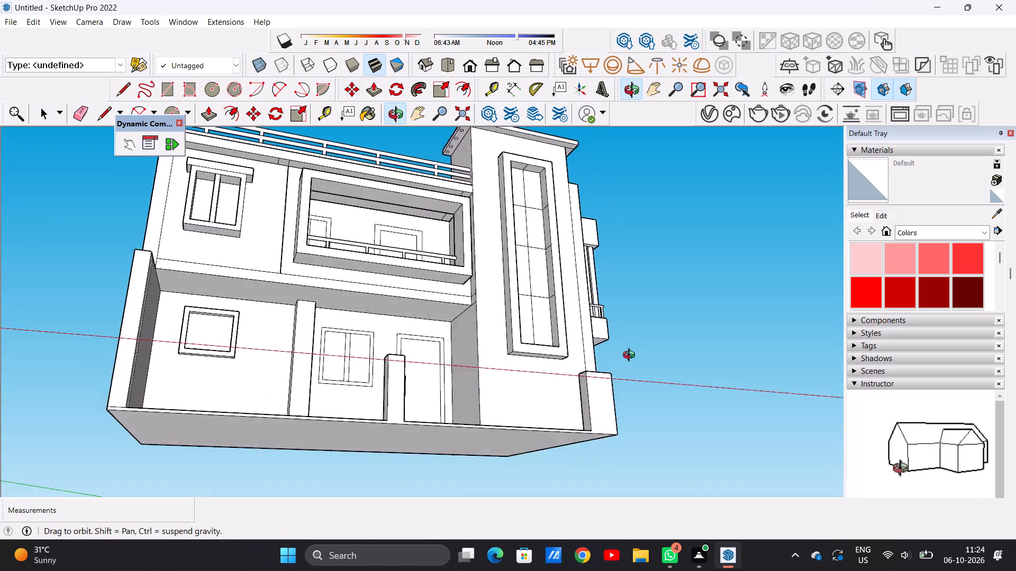
{"action": "middle_click_drag", "start_coordinate": [631, 356], "coordinate": [522, 441]}
{"action": "middle_click", "coordinate": [522, 441]}
{"action": "scroll", "coordinate": [532, 436], "scroll_direction": "up", "scroll_amount": 1}
{"action": "middle_click_drag", "start_coordinate": [533, 436], "coordinate": [616, 440]}
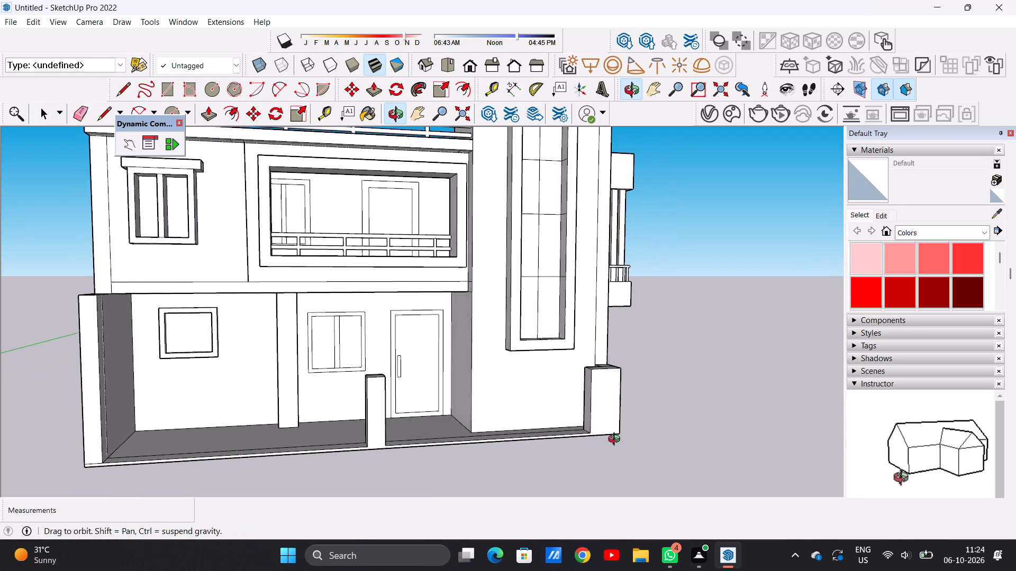
{"action": "middle_click_drag", "start_coordinate": [616, 440], "coordinate": [547, 494]}
{"action": "scroll", "coordinate": [548, 432], "scroll_direction": "down", "scroll_amount": 5}
{"action": "middle_click_drag", "start_coordinate": [559, 425], "coordinate": [571, 505]}
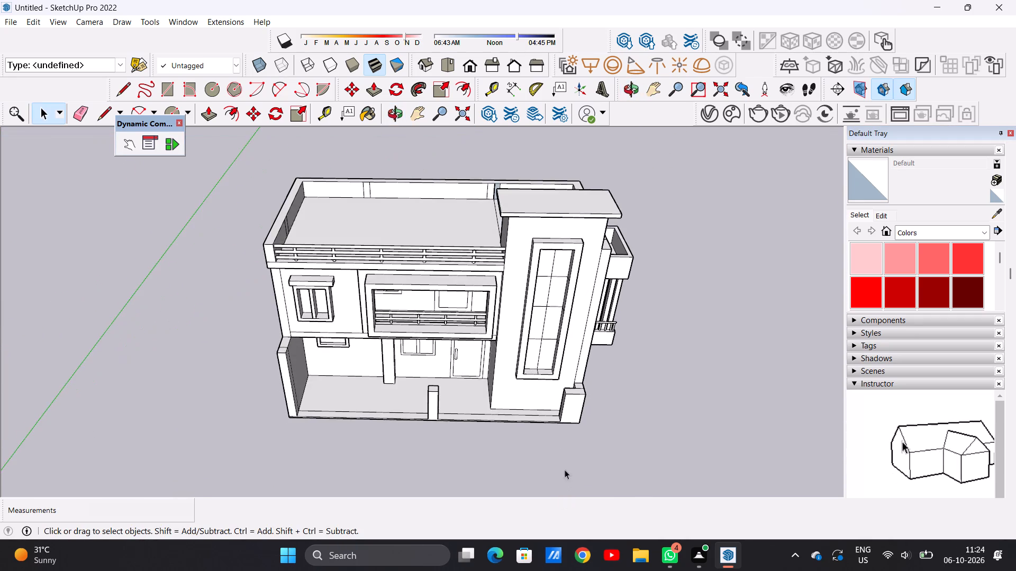
{"action": "scroll", "coordinate": [555, 432], "scroll_direction": "up", "scroll_amount": 9}
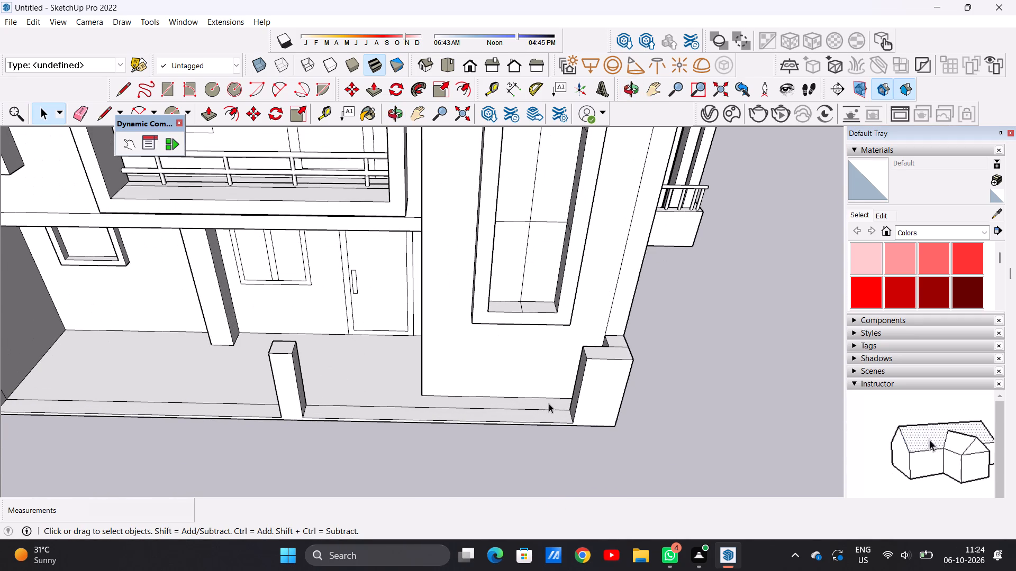
{"action": "scroll", "coordinate": [575, 395], "scroll_direction": "down", "scroll_amount": 3}
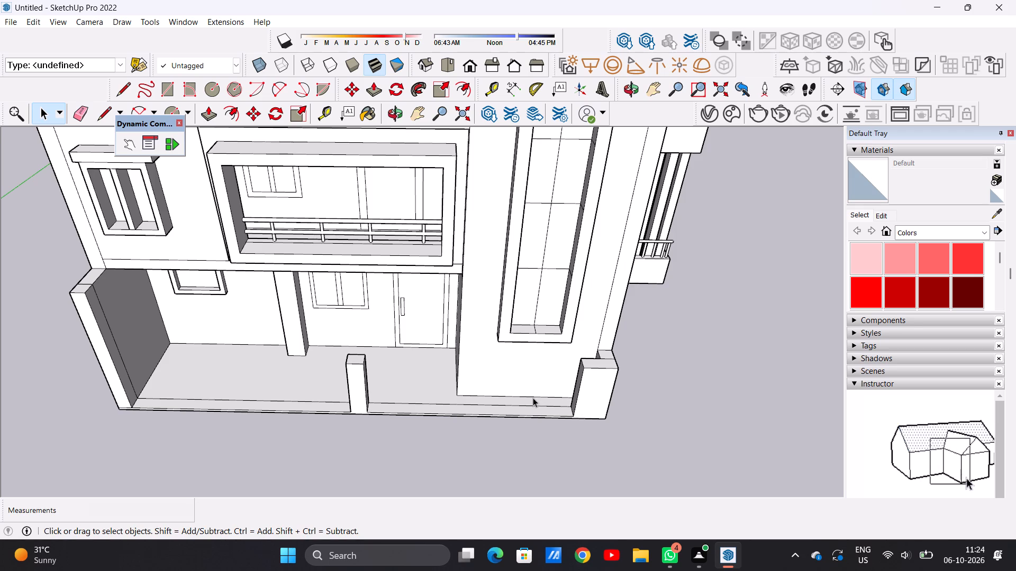
{"action": "middle_click_drag", "start_coordinate": [533, 398], "coordinate": [565, 398]}
{"action": "middle_click", "coordinate": [568, 398]}
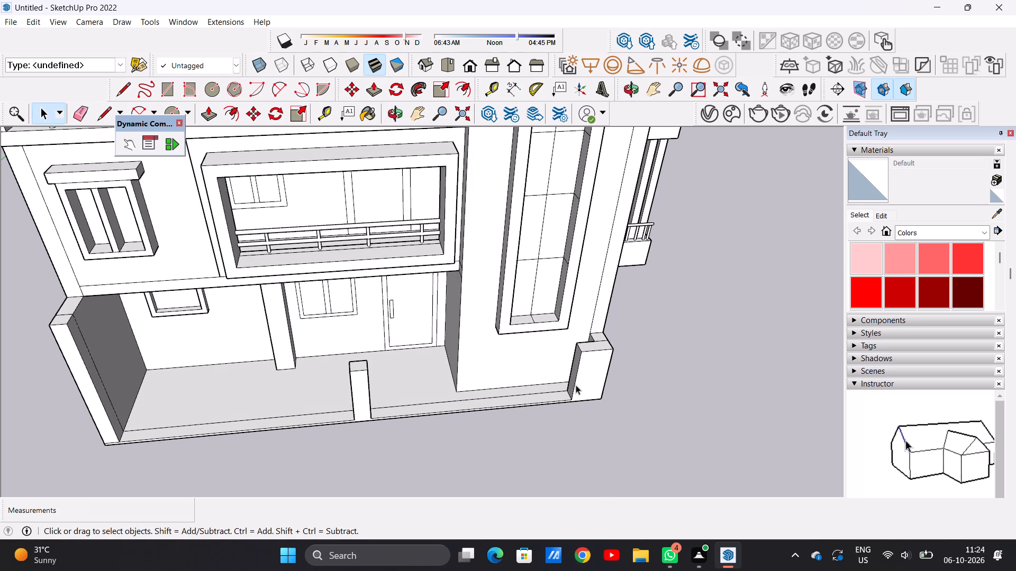
{"action": "scroll", "coordinate": [558, 390], "scroll_direction": "down", "scroll_amount": 3}
{"action": "middle_click_drag", "start_coordinate": [482, 408], "coordinate": [438, 454]}
{"action": "scroll", "coordinate": [557, 377], "scroll_direction": "up", "scroll_amount": 2}
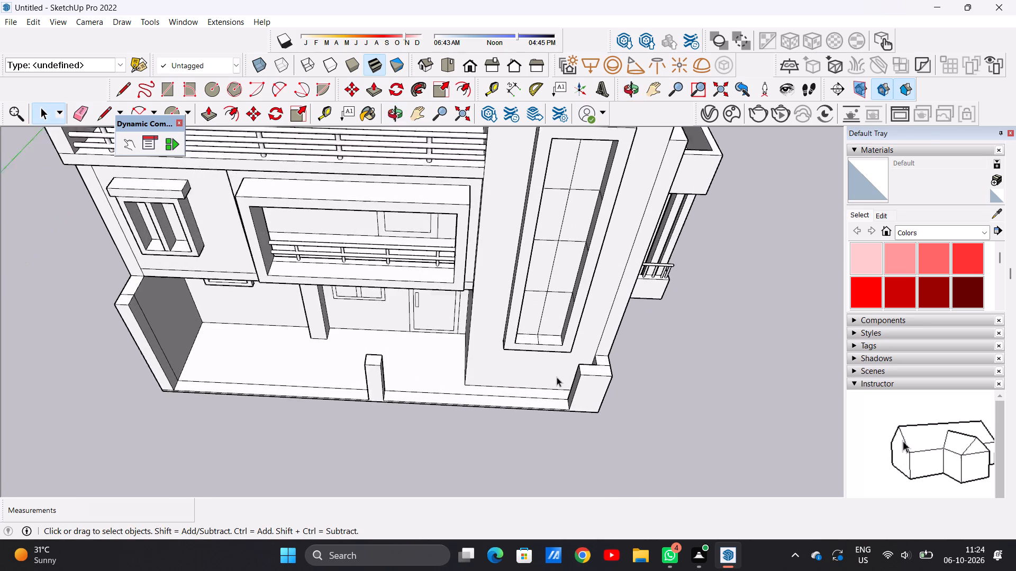
Push/Pull the porch-facing end of the low corner wall about 31' 6 9/16" along the front edge, past the tower's base.
{"action": "scroll", "coordinate": [557, 377], "scroll_direction": "up", "scroll_amount": 1}
{"action": "key", "text": "p"}
{"action": "middle_click_drag", "start_coordinate": [541, 383], "coordinate": [610, 356]}
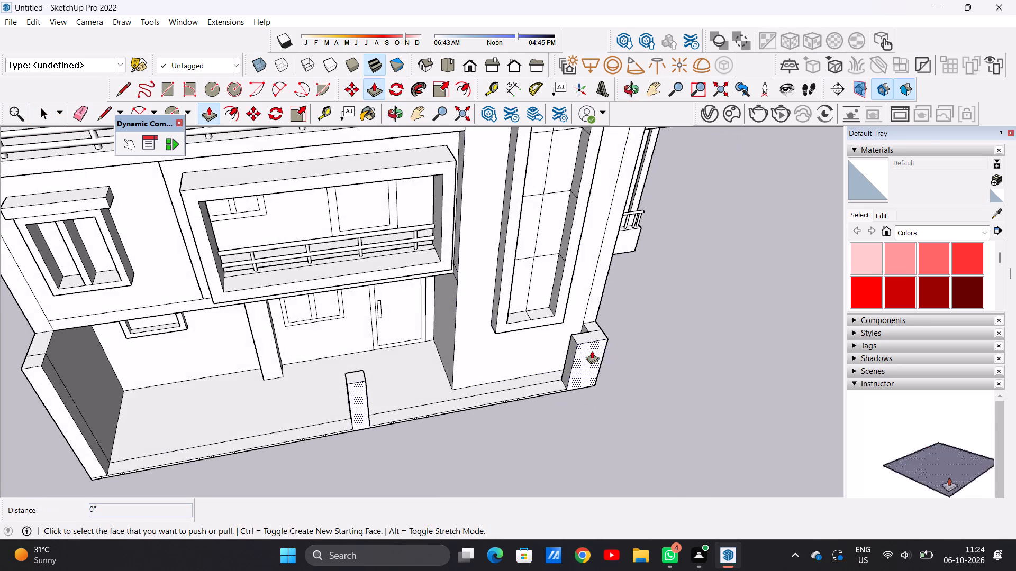
{"action": "scroll", "coordinate": [569, 351], "scroll_direction": "up", "scroll_amount": 6}
{"action": "left_click", "coordinate": [571, 351]}
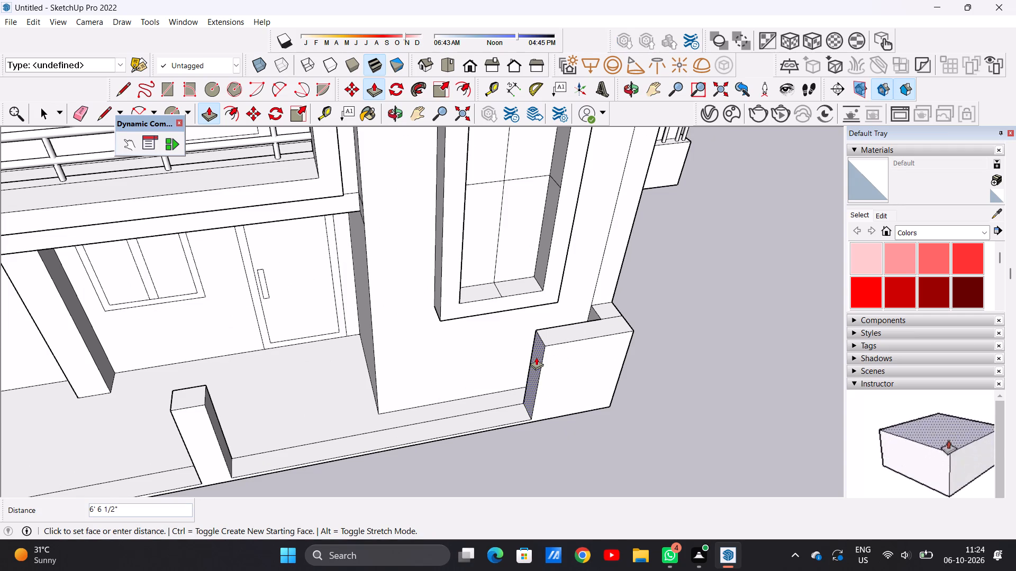
{"action": "scroll", "coordinate": [484, 362], "scroll_direction": "down", "scroll_amount": 8}
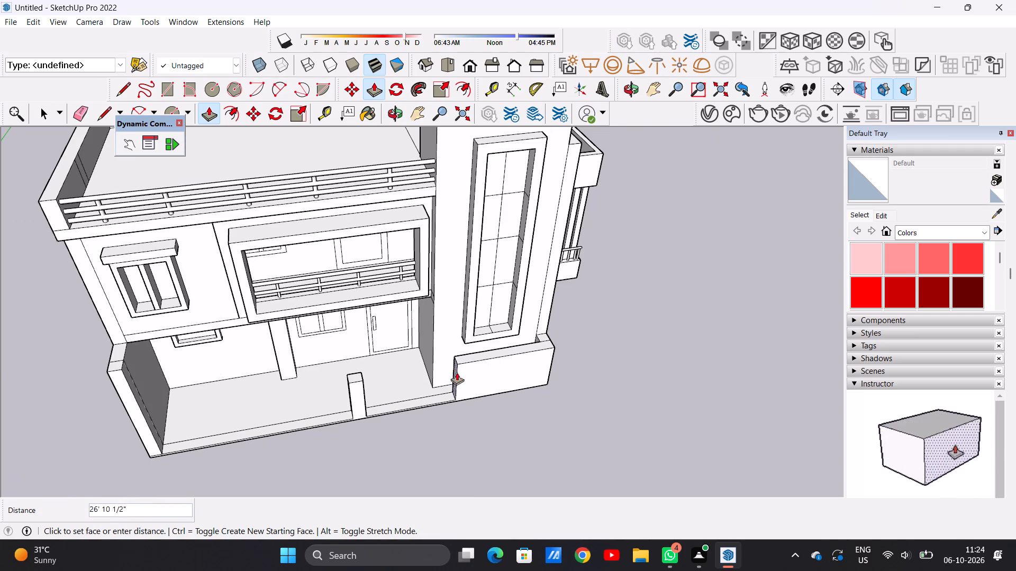
{"action": "middle_click_drag", "start_coordinate": [458, 373], "coordinate": [412, 342]}
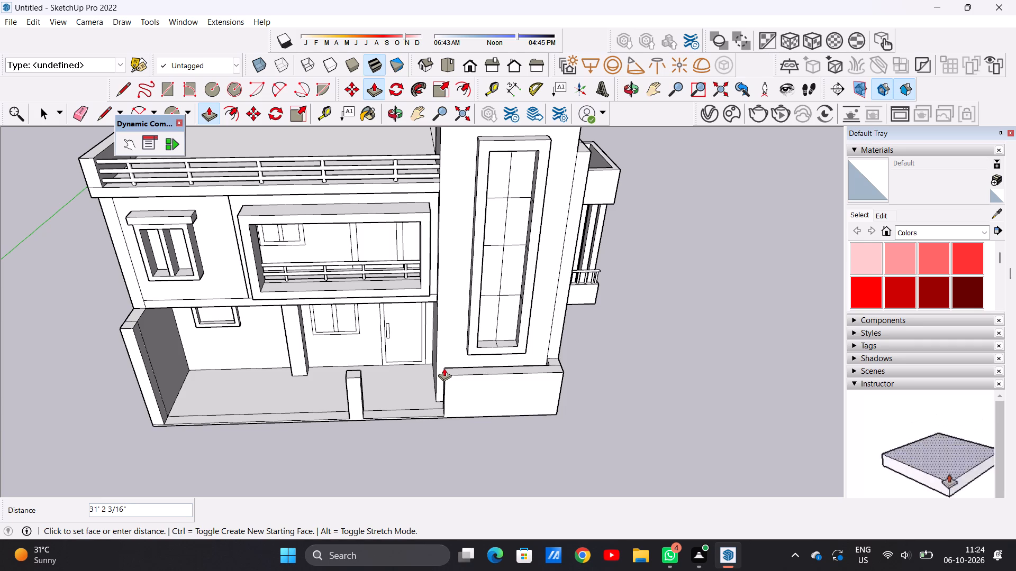
{"action": "left_click", "coordinate": [443, 368]}
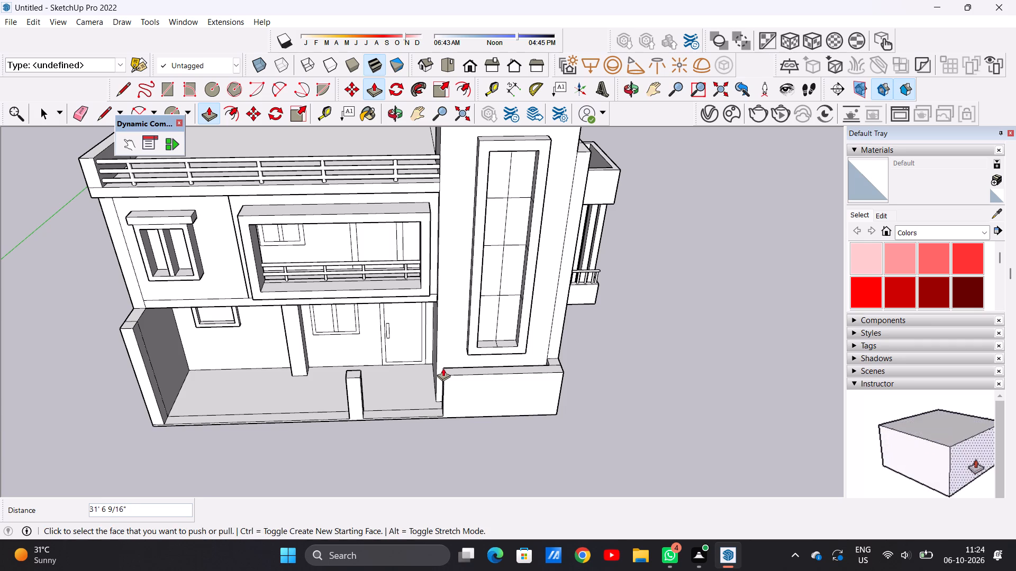
{"action": "middle_click_drag", "start_coordinate": [459, 432], "coordinate": [481, 361]}
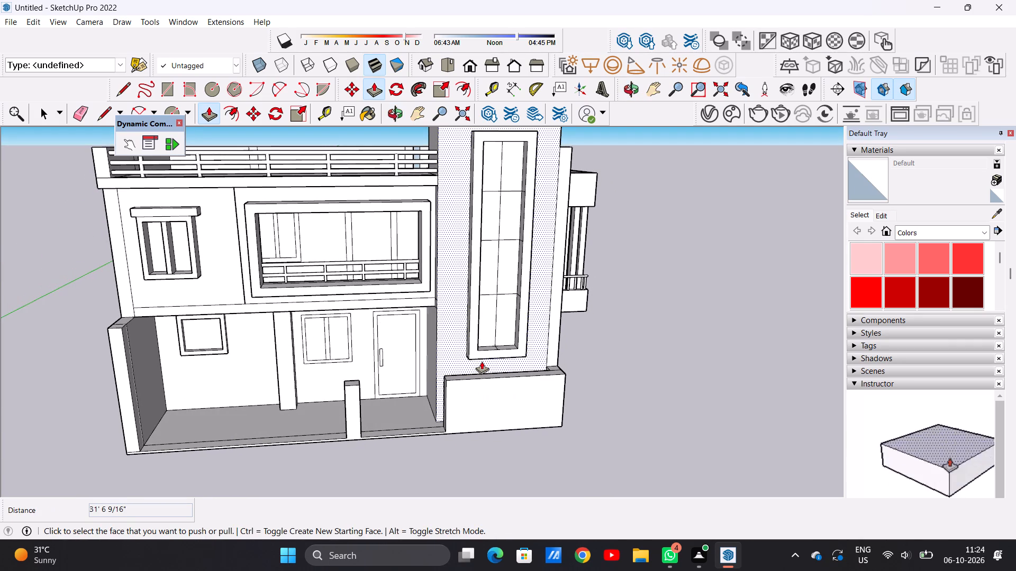
{"action": "key", "text": "space"}
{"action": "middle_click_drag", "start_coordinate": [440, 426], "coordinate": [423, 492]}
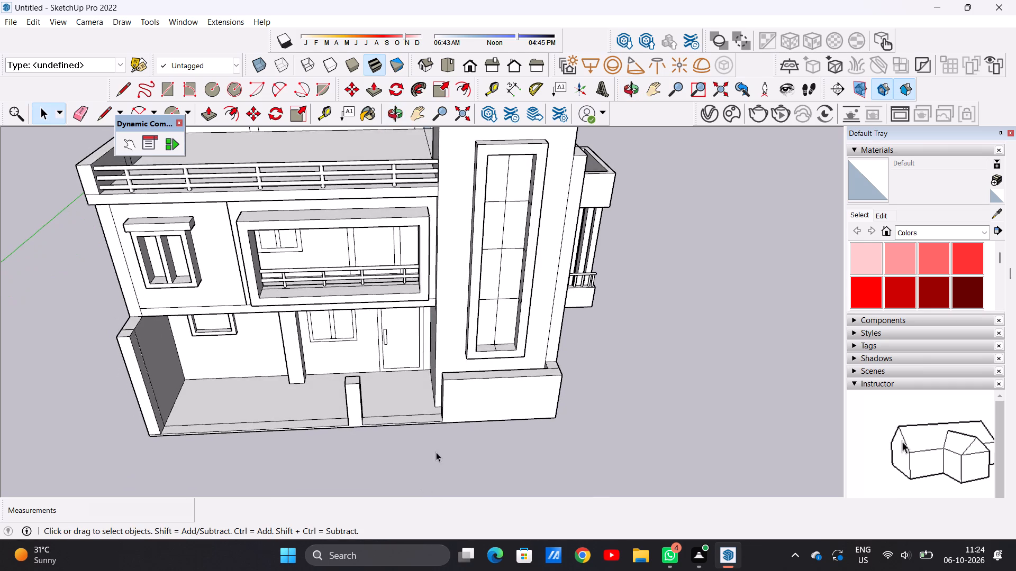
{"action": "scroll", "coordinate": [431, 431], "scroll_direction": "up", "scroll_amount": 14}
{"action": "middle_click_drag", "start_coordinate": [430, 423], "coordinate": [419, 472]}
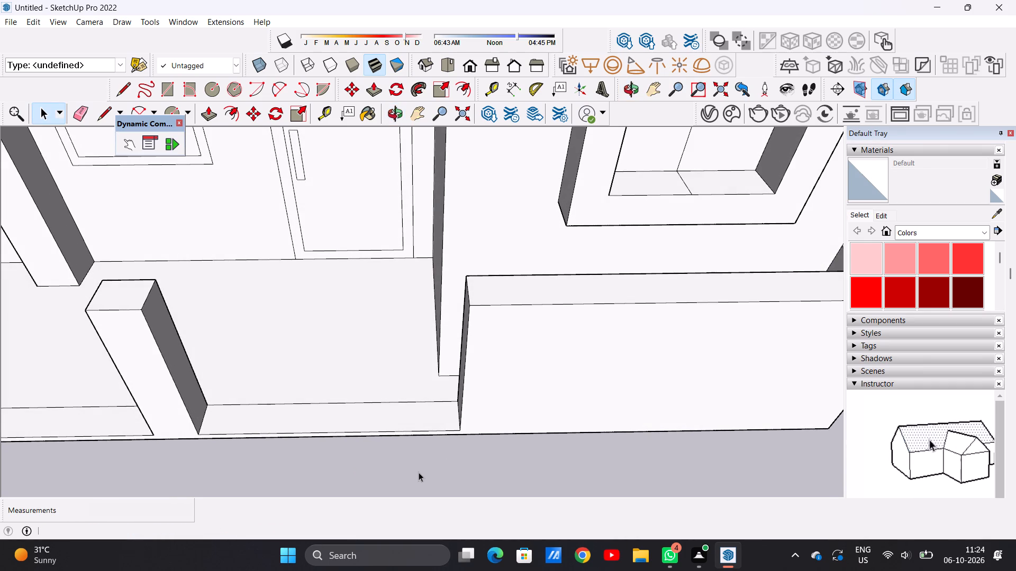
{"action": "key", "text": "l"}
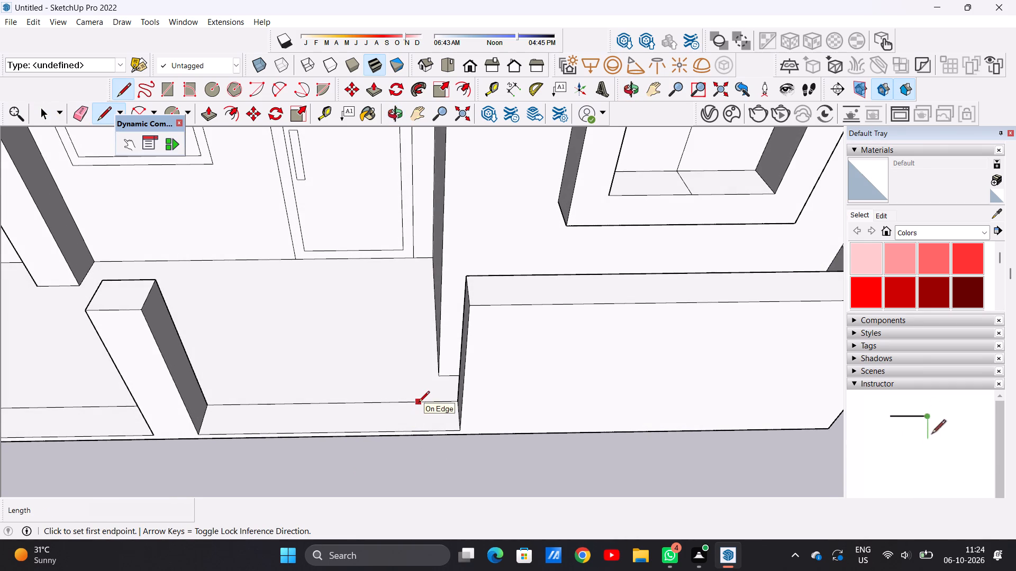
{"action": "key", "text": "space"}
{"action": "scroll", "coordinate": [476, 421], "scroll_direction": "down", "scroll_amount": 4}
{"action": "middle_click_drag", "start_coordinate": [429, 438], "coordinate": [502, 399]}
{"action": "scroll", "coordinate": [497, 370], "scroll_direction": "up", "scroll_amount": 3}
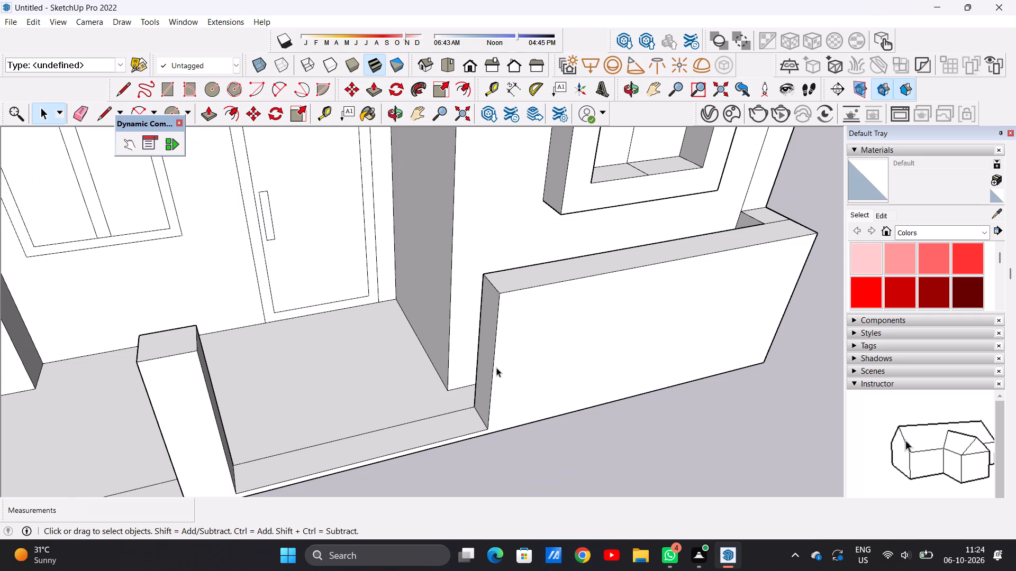
Push/Pull the porch-side end of the low front wall about 3' 1/4" further along the porch edge.
{"action": "key", "text": "p"}
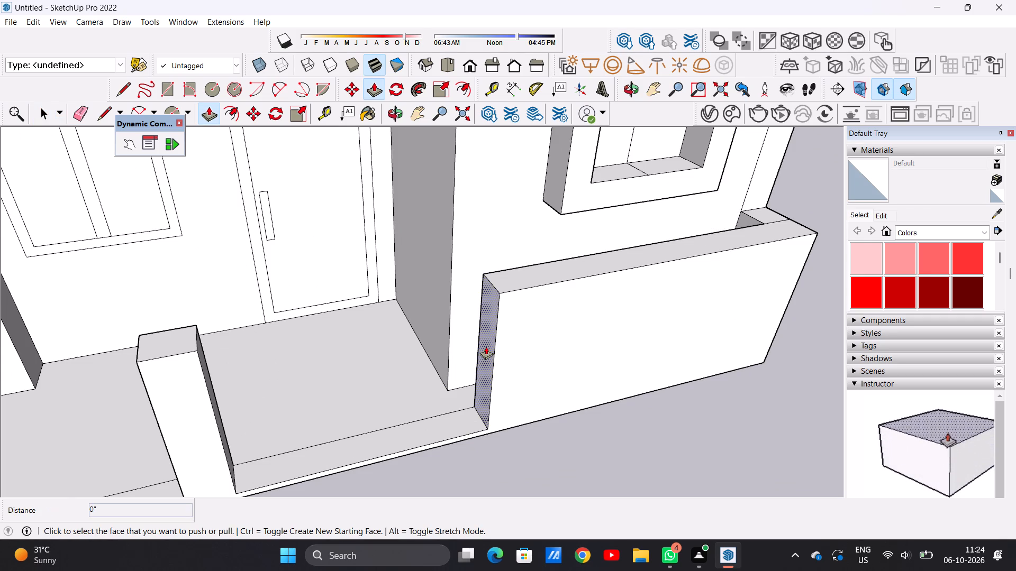
{"action": "left_click", "coordinate": [486, 346]}
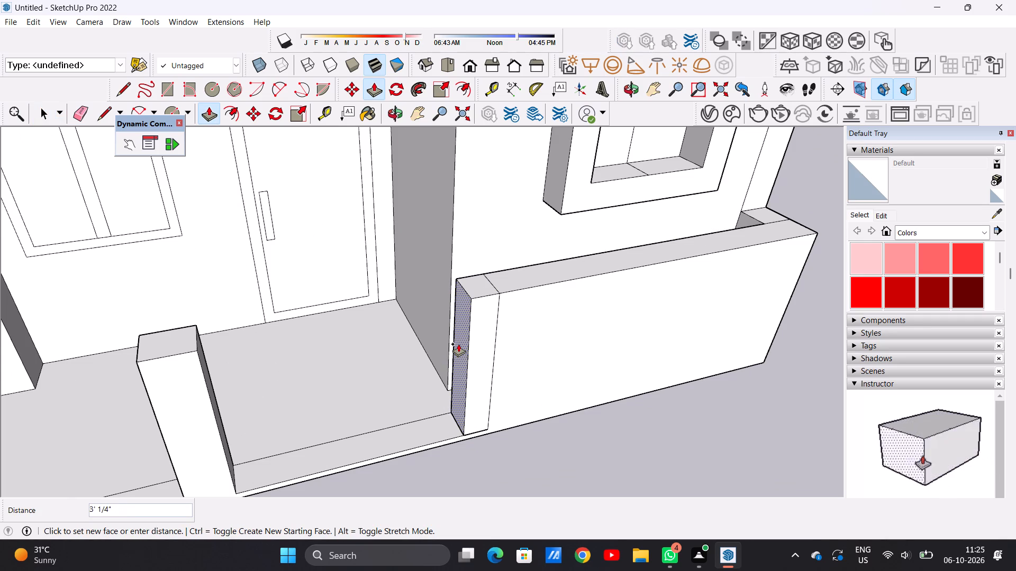
{"action": "left_click", "coordinate": [457, 345]}
{"action": "key", "text": "space"}
Draw a line about 3' 6" long across the low wall's porch-side end face, a little below its top.
{"action": "scroll", "coordinate": [461, 343], "scroll_direction": "down", "scroll_amount": 8}
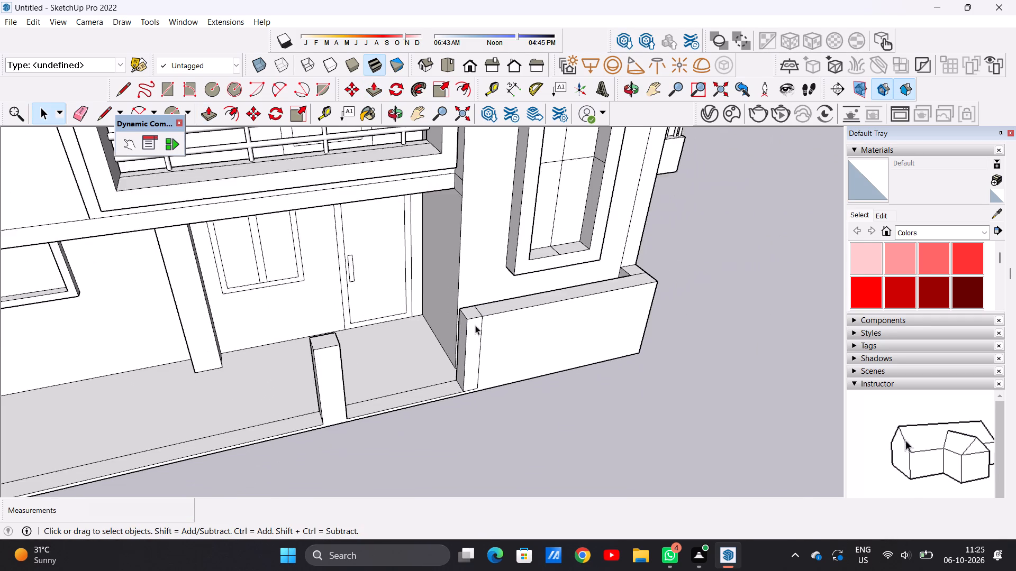
{"action": "scroll", "coordinate": [475, 325], "scroll_direction": "down", "scroll_amount": 3}
{"action": "middle_click_drag", "start_coordinate": [476, 348], "coordinate": [421, 242]}
{"action": "scroll", "coordinate": [435, 286], "scroll_direction": "down", "scroll_amount": 4}
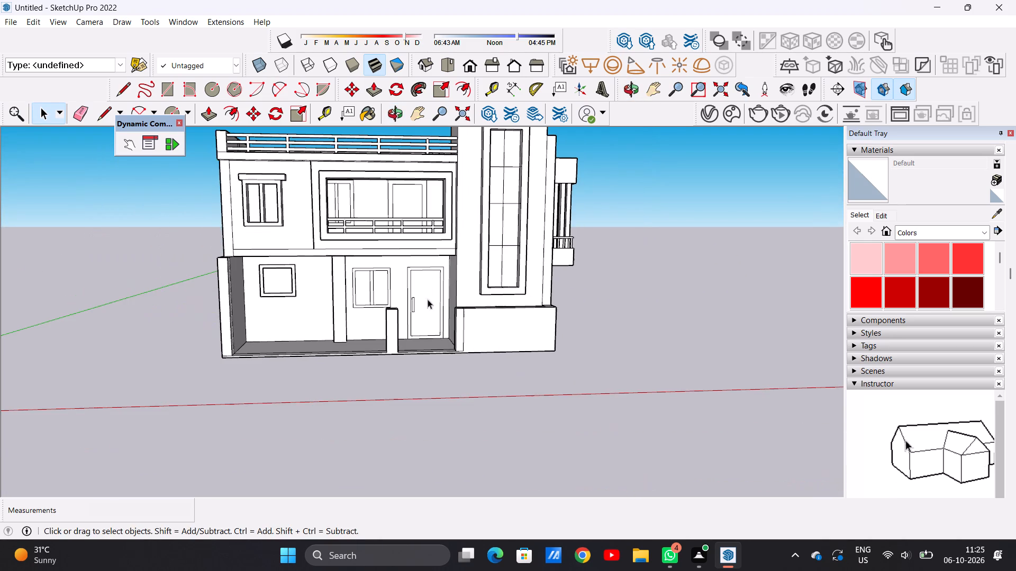
{"action": "scroll", "coordinate": [429, 330], "scroll_direction": "up", "scroll_amount": 2}
{"action": "middle_click_drag", "start_coordinate": [423, 339], "coordinate": [567, 338]}
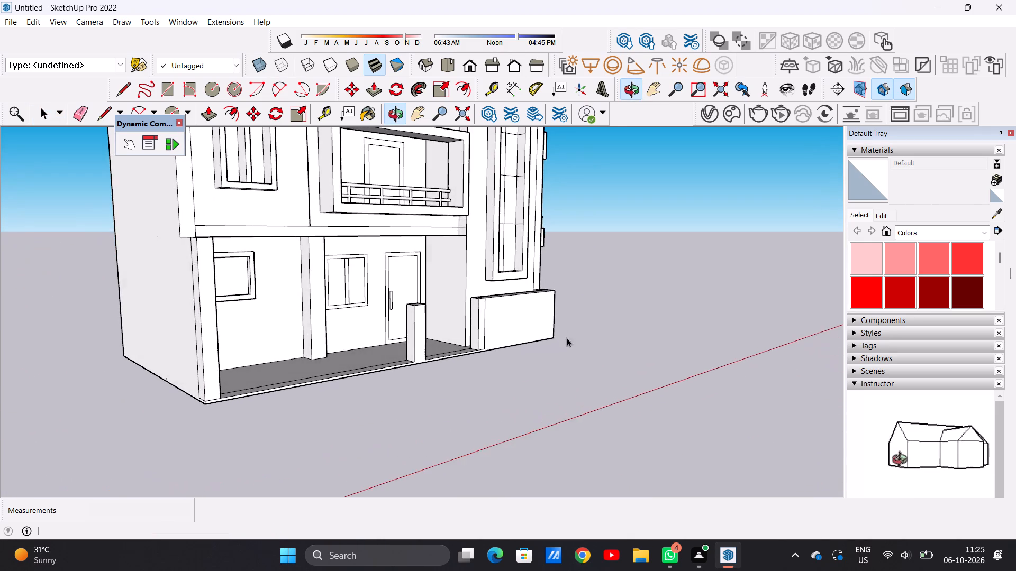
{"action": "middle_click_drag", "start_coordinate": [567, 338], "coordinate": [567, 337]}
{"action": "scroll", "coordinate": [485, 311], "scroll_direction": "up", "scroll_amount": 10}
{"action": "key", "text": "l"}
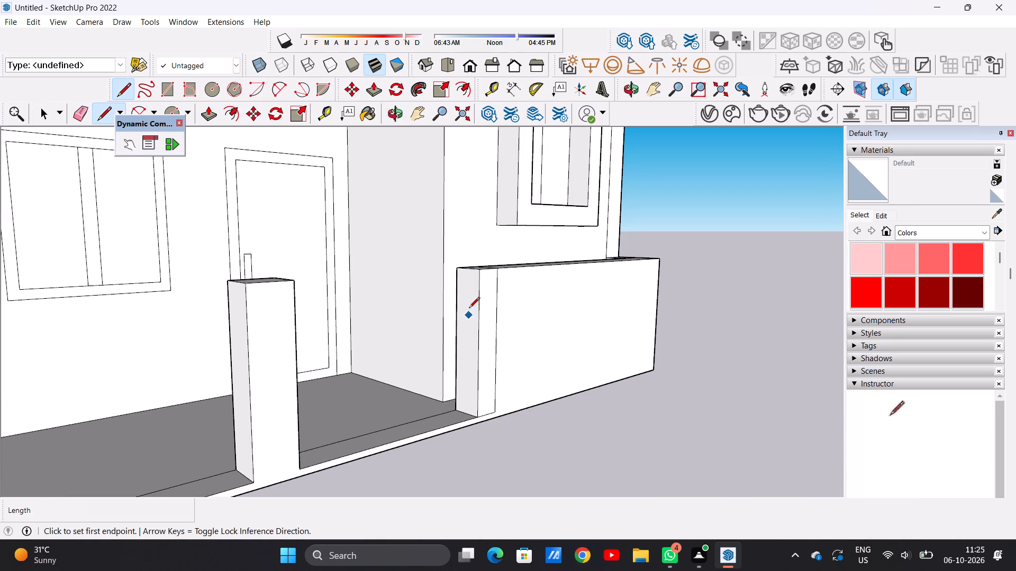
{"action": "scroll", "coordinate": [462, 280], "scroll_direction": "up", "scroll_amount": 4}
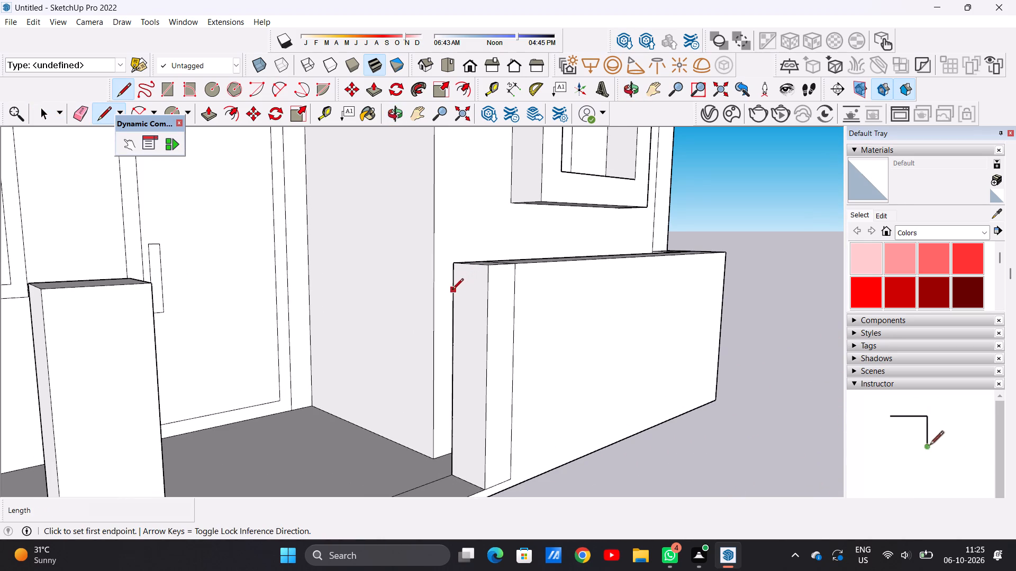
{"action": "left_click", "coordinate": [452, 287]}
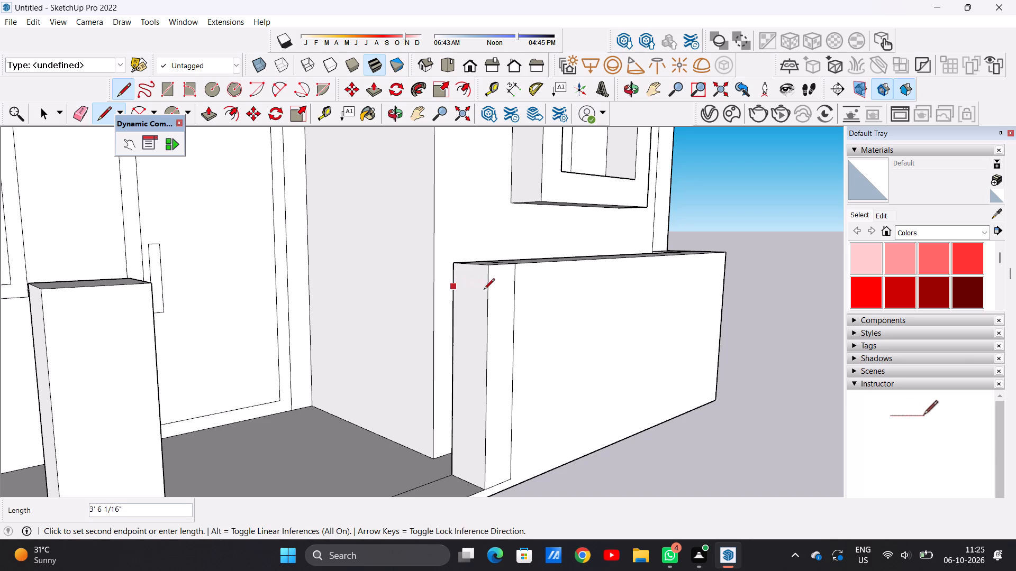
{"action": "left_click", "coordinate": [486, 292]}
{"action": "scroll", "coordinate": [460, 295], "scroll_direction": "up", "scroll_amount": 2}
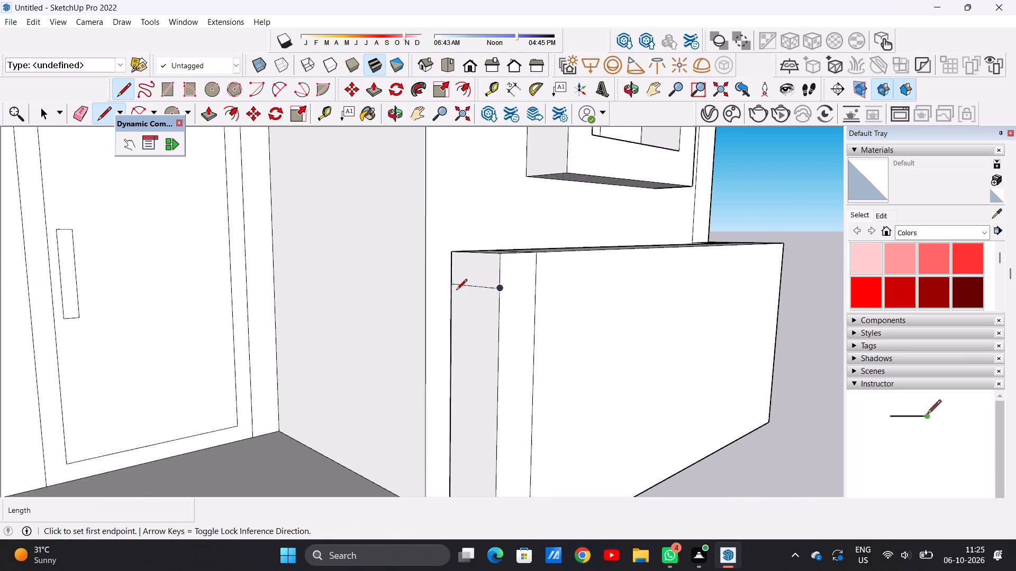
{"action": "scroll", "coordinate": [456, 291], "scroll_direction": "up", "scroll_amount": 7}
{"action": "key", "text": "space"}
Push/Pull the small top section of the wall's end face about 25' 1 3/4" to the short porch post as a beam.
{"action": "scroll", "coordinate": [504, 306], "scroll_direction": "down", "scroll_amount": 16}
{"action": "middle_click_drag", "start_coordinate": [510, 303], "coordinate": [477, 309]}
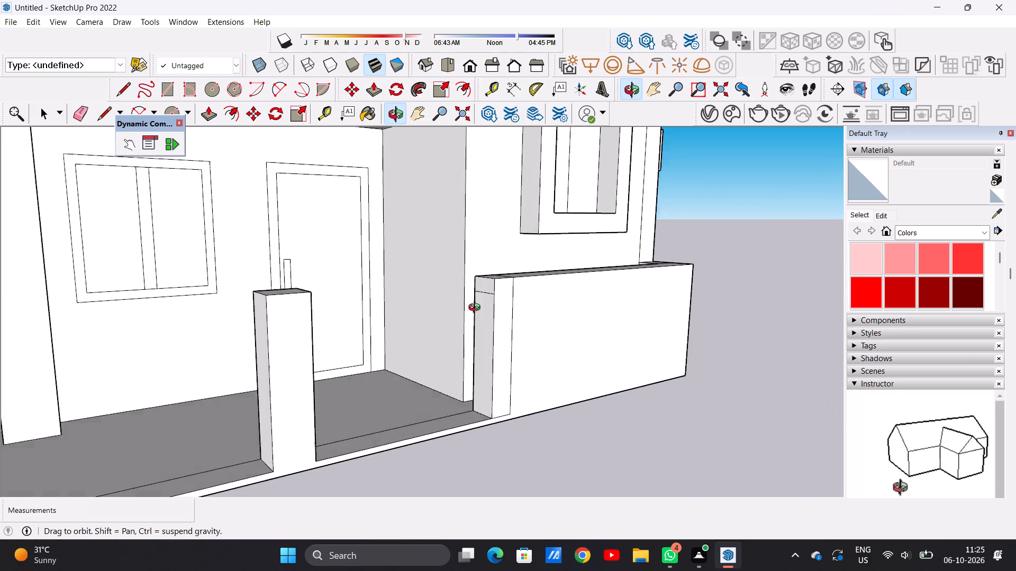
{"action": "middle_click_drag", "start_coordinate": [477, 309], "coordinate": [441, 314]}
{"action": "scroll", "coordinate": [435, 297], "scroll_direction": "up", "scroll_amount": 7}
{"action": "key", "text": "p"}
{"action": "middle_click_drag", "start_coordinate": [444, 288], "coordinate": [470, 288]}
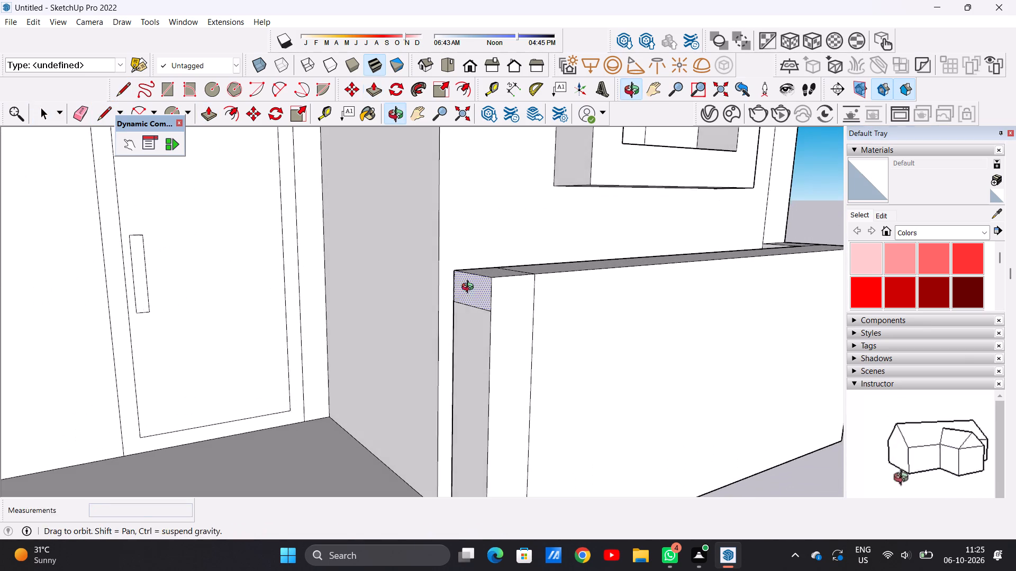
{"action": "middle_click_drag", "start_coordinate": [470, 288], "coordinate": [470, 287]}
{"action": "scroll", "coordinate": [473, 285], "scroll_direction": "up", "scroll_amount": 6}
{"action": "left_click", "coordinate": [474, 284]}
{"action": "scroll", "coordinate": [496, 284], "scroll_direction": "down", "scroll_amount": 10}
{"action": "scroll", "coordinate": [328, 302], "scroll_direction": "down", "scroll_amount": 5}
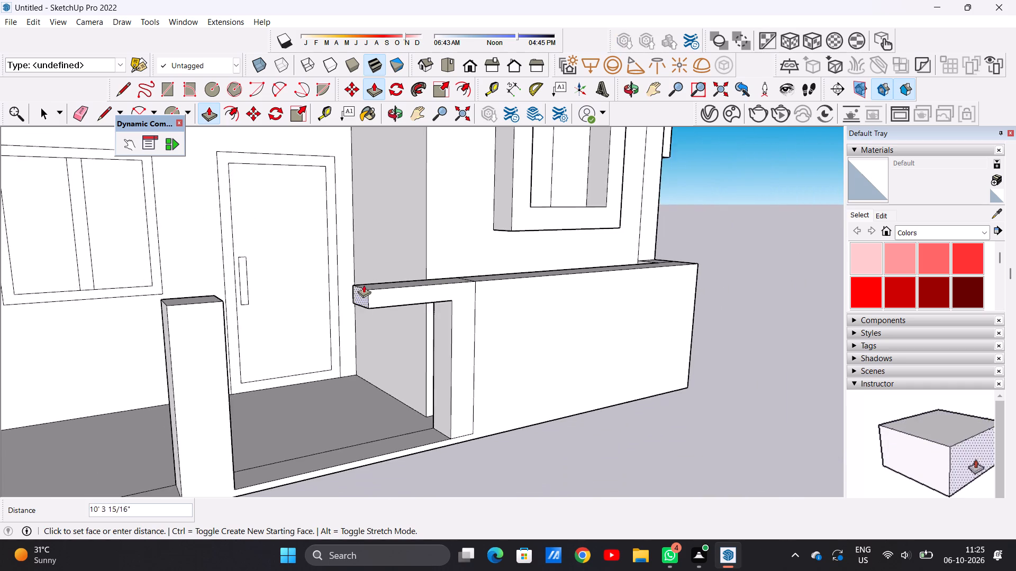
{"action": "scroll", "coordinate": [364, 284], "scroll_direction": "down", "scroll_amount": 13}
{"action": "middle_click_drag", "start_coordinate": [322, 295], "coordinate": [301, 297]}
{"action": "scroll", "coordinate": [309, 289], "scroll_direction": "up", "scroll_amount": 10}
{"action": "middle_click_drag", "start_coordinate": [344, 288], "coordinate": [325, 291]}
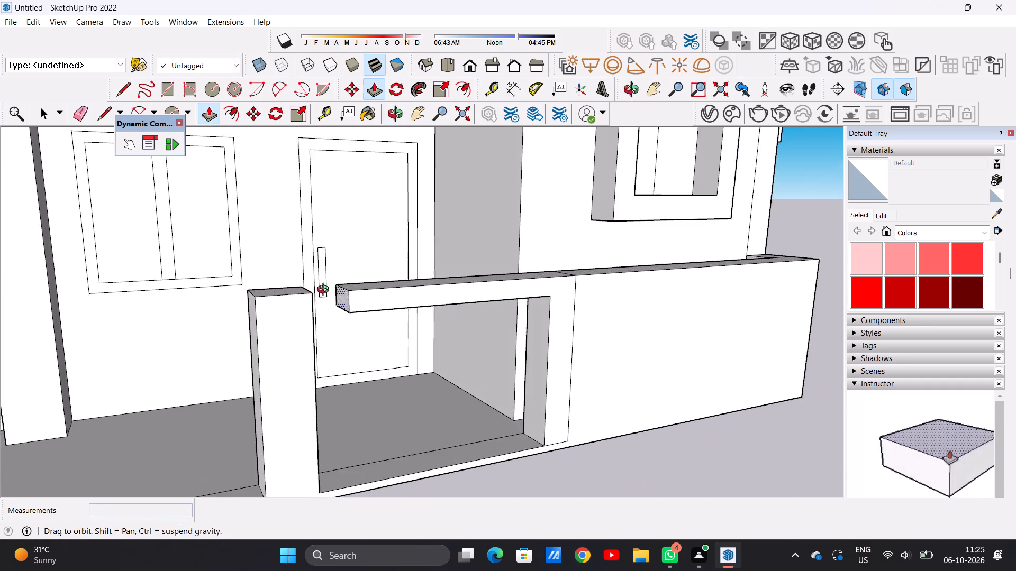
{"action": "middle_click_drag", "start_coordinate": [325, 291], "coordinate": [288, 292]}
{"action": "scroll", "coordinate": [294, 280], "scroll_direction": "down", "scroll_amount": 5}
{"action": "scroll", "coordinate": [283, 285], "scroll_direction": "up", "scroll_amount": 14}
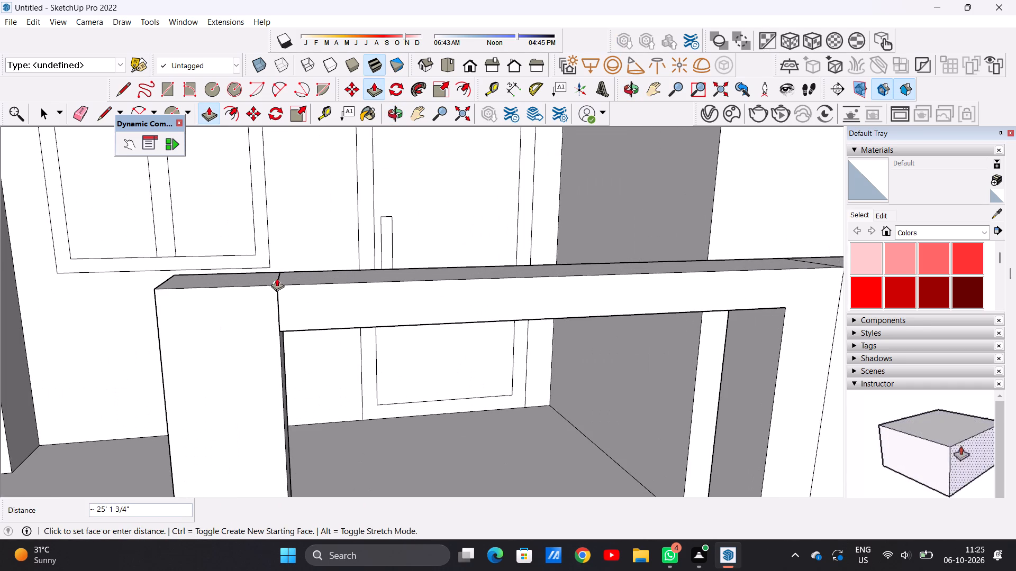
{"action": "left_click", "coordinate": [278, 282]}
{"action": "key", "text": "space"}
Examine the beam between the porch post and the low wall, and the house front as a whole.
{"action": "scroll", "coordinate": [359, 362], "scroll_direction": "down", "scroll_amount": 11}
{"action": "scroll", "coordinate": [475, 384], "scroll_direction": "up", "scroll_amount": 1}
{"action": "middle_click_drag", "start_coordinate": [473, 386], "coordinate": [423, 348]}
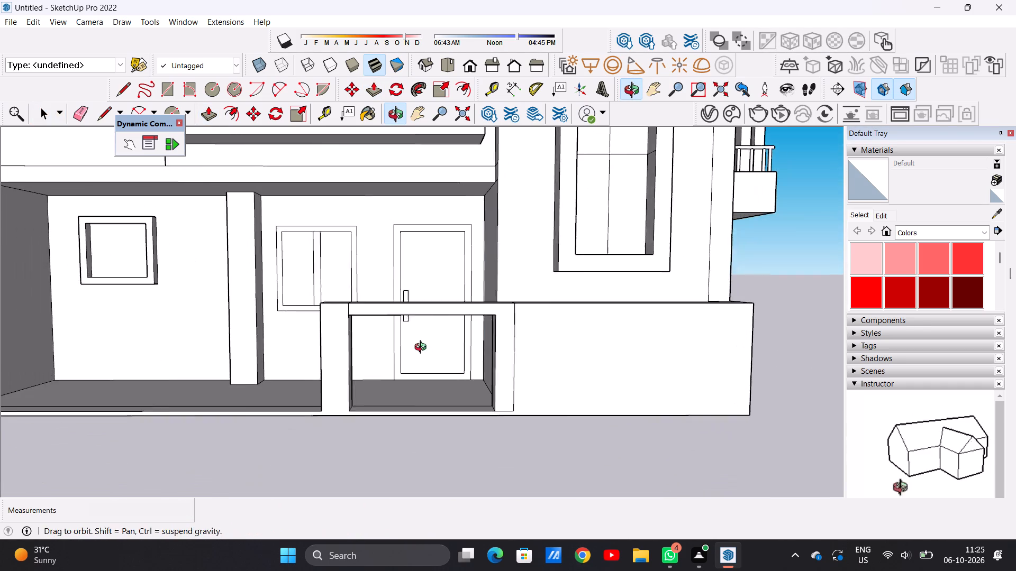
{"action": "middle_click_drag", "start_coordinate": [423, 348], "coordinate": [422, 348]}
{"action": "scroll", "coordinate": [422, 348], "scroll_direction": "down", "scroll_amount": 2}
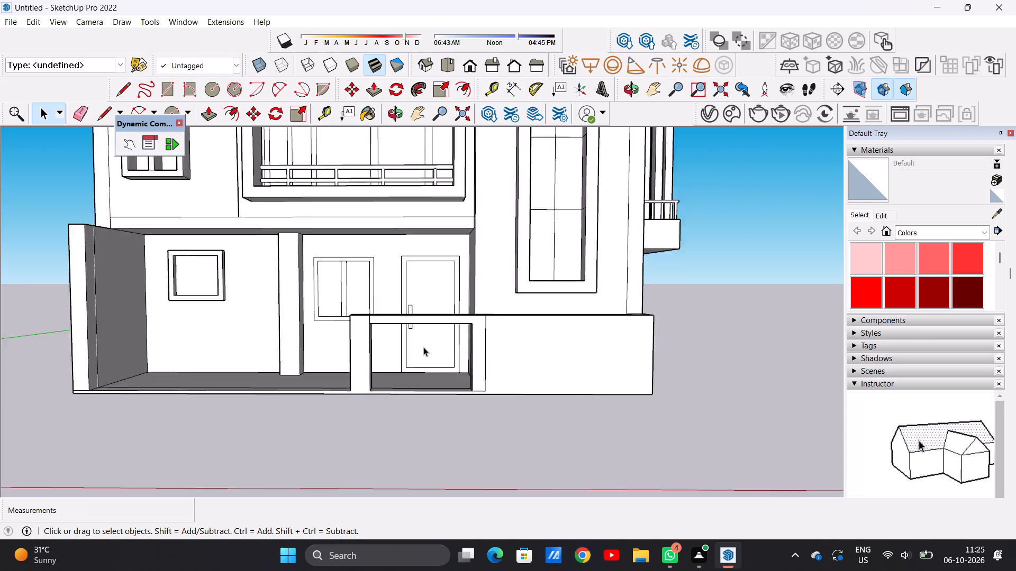
{"action": "scroll", "coordinate": [423, 347], "scroll_direction": "down", "scroll_amount": 4}
{"action": "scroll", "coordinate": [356, 340], "scroll_direction": "up", "scroll_amount": 12}
{"action": "scroll", "coordinate": [380, 336], "scroll_direction": "down", "scroll_amount": 8}
{"action": "middle_click_drag", "start_coordinate": [383, 336], "coordinate": [411, 357]}
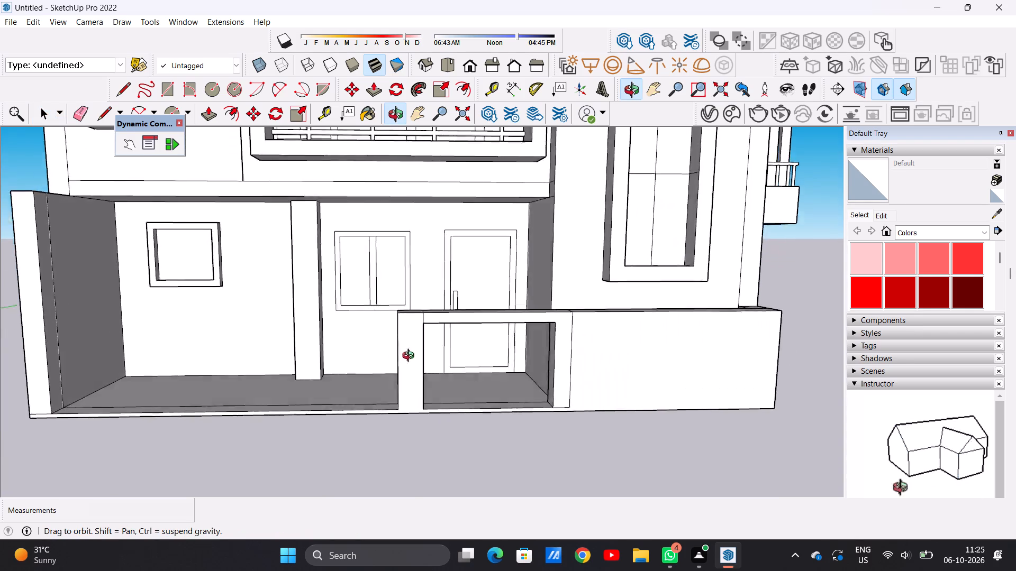
{"action": "middle_click_drag", "start_coordinate": [411, 357], "coordinate": [491, 392]}
{"action": "scroll", "coordinate": [456, 359], "scroll_direction": "down", "scroll_amount": 11}
{"action": "middle_click_drag", "start_coordinate": [498, 367], "coordinate": [381, 330]}
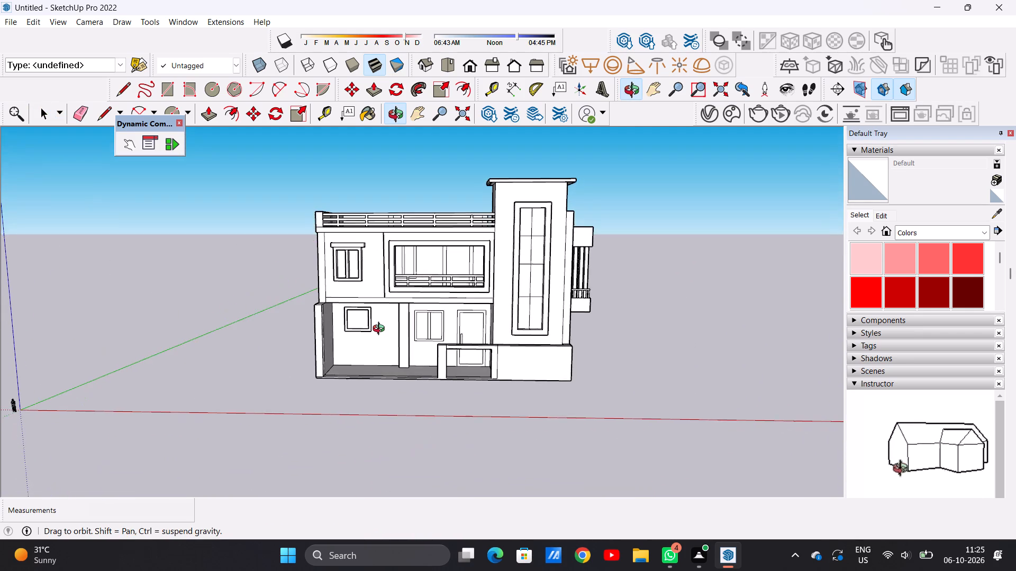
{"action": "middle_click_drag", "start_coordinate": [381, 330], "coordinate": [382, 330]}
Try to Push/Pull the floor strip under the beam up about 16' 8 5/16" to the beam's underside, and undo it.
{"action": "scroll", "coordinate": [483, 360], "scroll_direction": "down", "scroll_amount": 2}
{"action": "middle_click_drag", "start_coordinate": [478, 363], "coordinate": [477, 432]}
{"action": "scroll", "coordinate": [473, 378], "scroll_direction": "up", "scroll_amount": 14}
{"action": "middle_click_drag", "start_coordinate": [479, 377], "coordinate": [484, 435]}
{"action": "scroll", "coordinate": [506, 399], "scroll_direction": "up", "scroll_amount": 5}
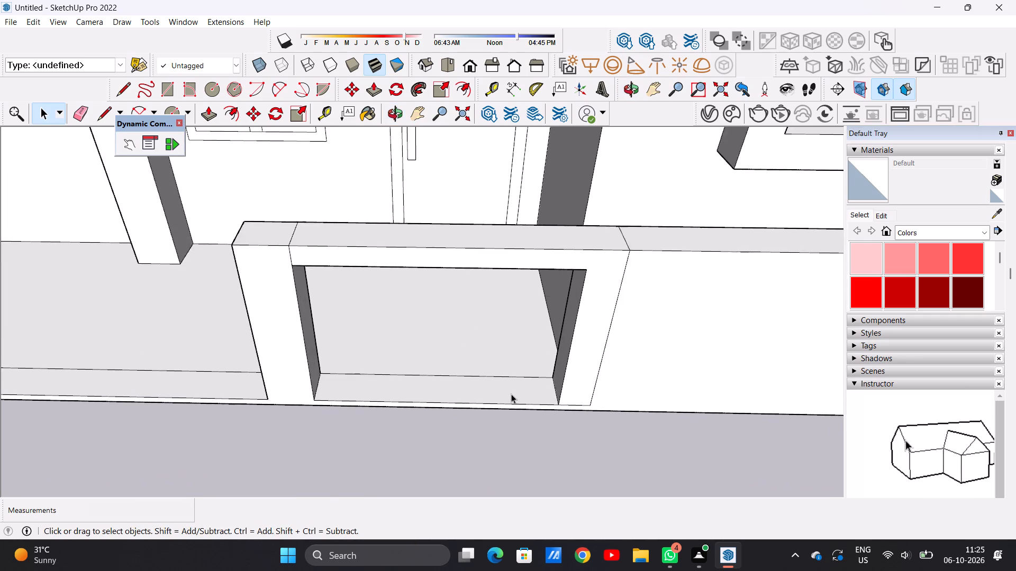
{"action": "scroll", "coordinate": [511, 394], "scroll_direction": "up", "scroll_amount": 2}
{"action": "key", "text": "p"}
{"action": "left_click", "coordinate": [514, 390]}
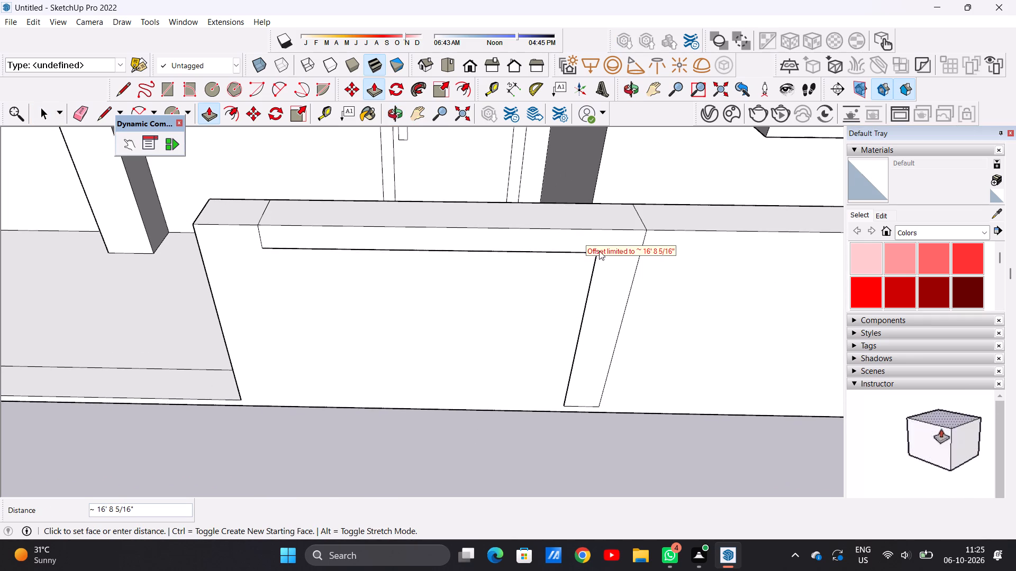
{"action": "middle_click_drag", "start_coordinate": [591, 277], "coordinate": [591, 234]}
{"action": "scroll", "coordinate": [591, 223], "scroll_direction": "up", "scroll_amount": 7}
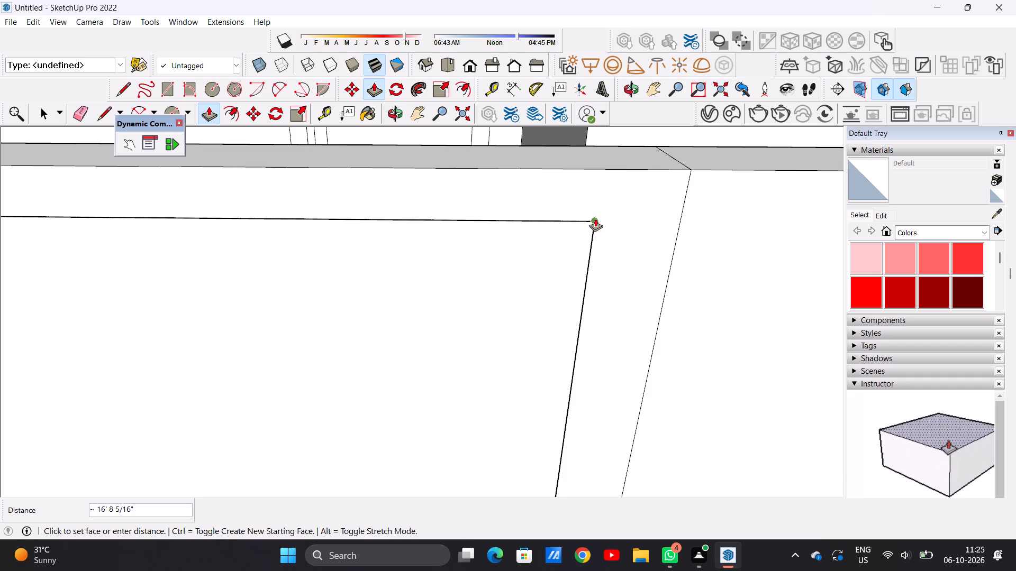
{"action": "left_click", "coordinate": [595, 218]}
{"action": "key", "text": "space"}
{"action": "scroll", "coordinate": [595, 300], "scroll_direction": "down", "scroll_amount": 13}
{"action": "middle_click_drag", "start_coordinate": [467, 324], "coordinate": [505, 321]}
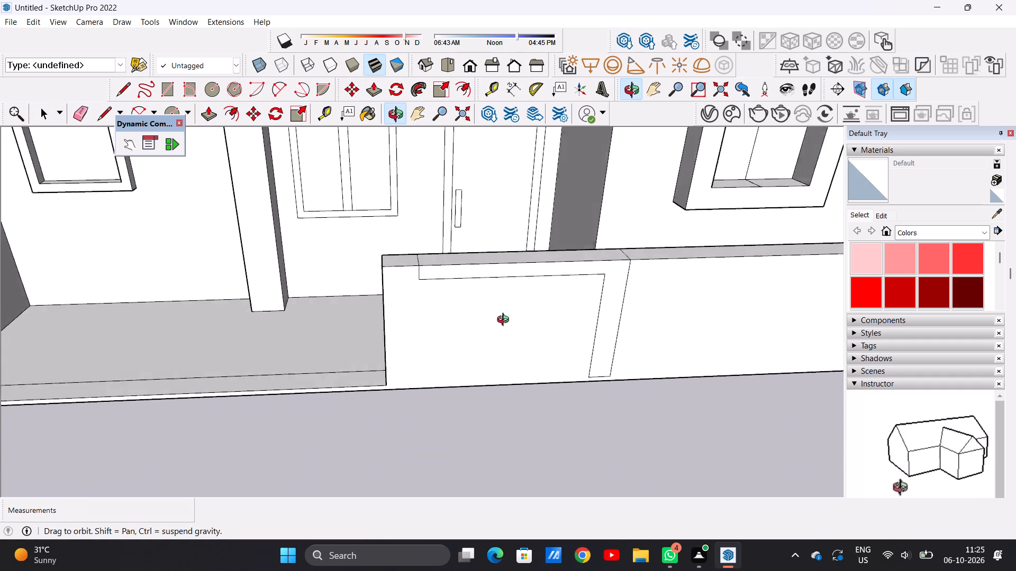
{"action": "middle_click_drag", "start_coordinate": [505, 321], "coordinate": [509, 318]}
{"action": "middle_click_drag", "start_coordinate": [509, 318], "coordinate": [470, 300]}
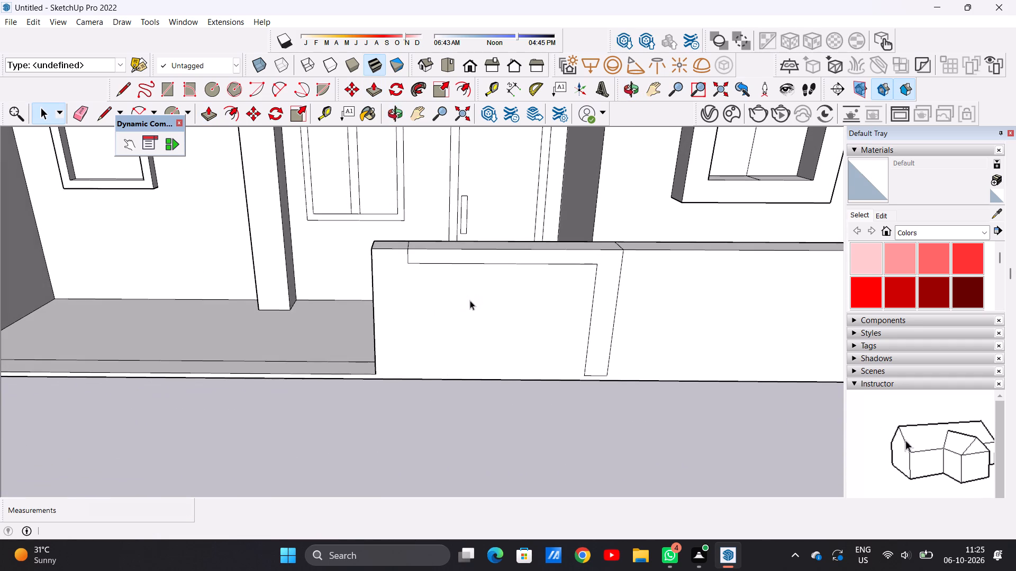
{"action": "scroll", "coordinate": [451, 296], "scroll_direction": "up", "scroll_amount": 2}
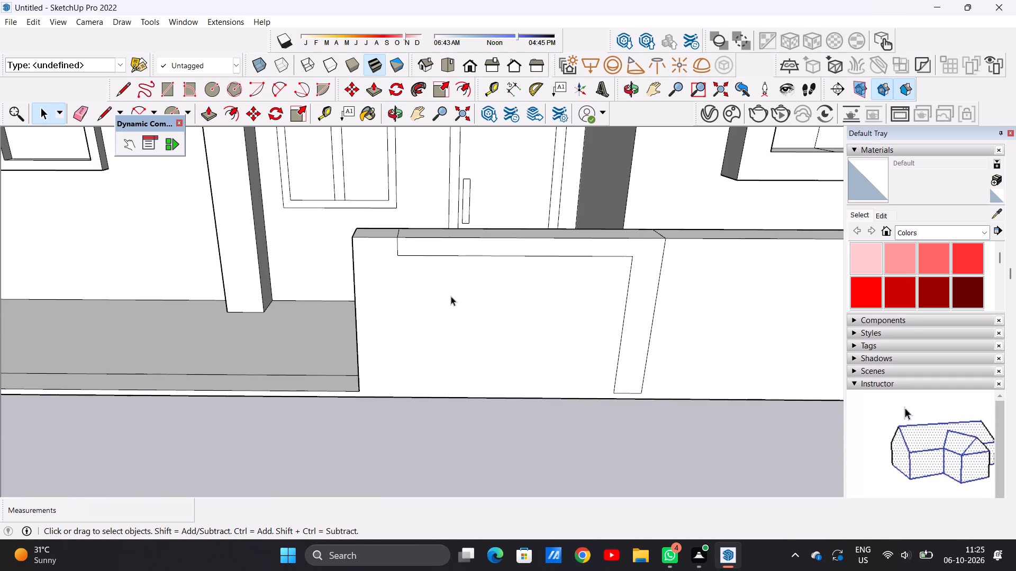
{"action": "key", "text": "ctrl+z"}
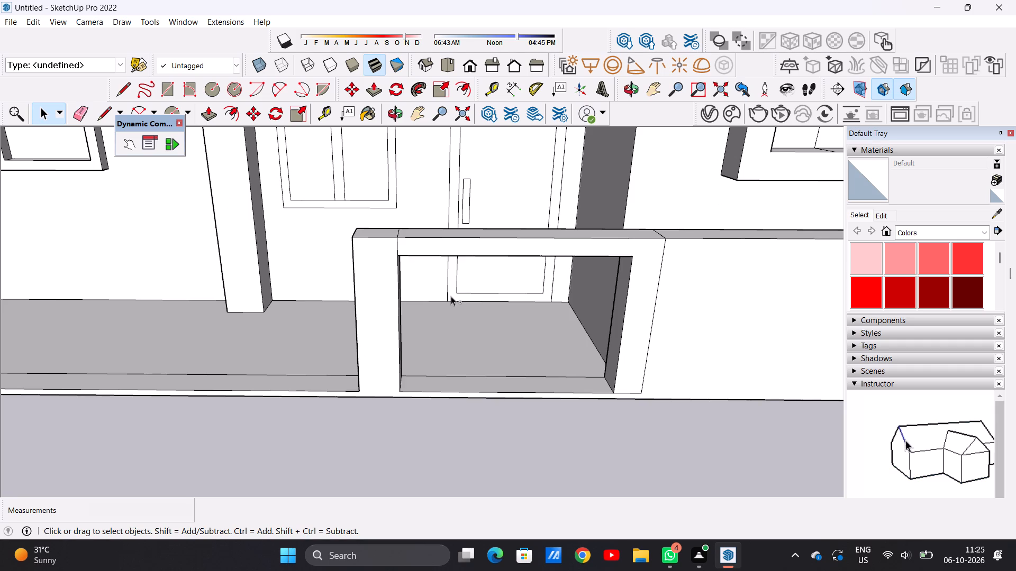
Push/Pull the floor strip between the post and wall up about 16' 8 5/16" to the beam's underside, closing the opening.
{"action": "middle_click_drag", "start_coordinate": [502, 377], "coordinate": [461, 432]}
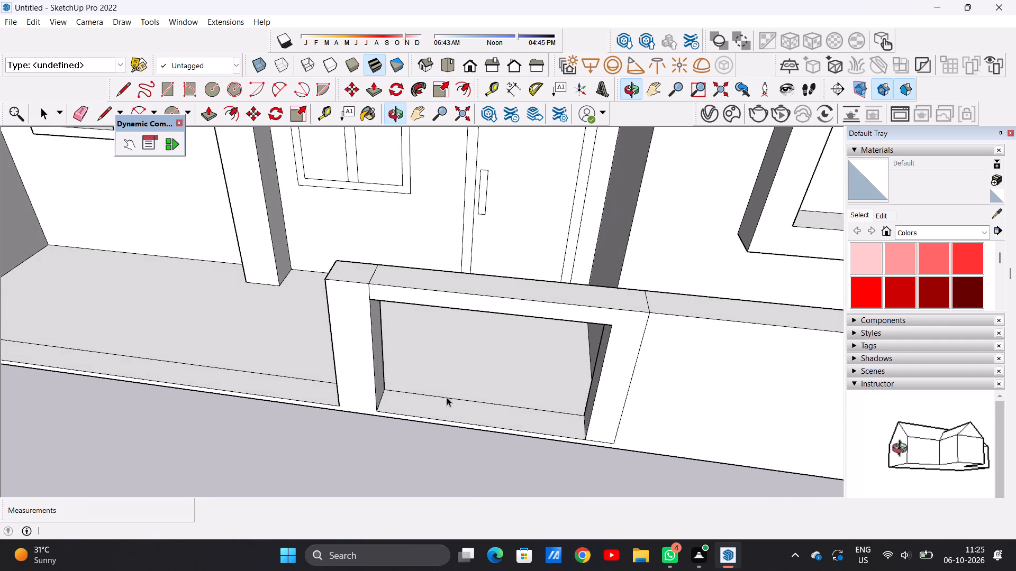
{"action": "scroll", "coordinate": [380, 272], "scroll_direction": "up", "scroll_amount": 18}
{"action": "scroll", "coordinate": [356, 289], "scroll_direction": "down", "scroll_amount": 4}
{"action": "scroll", "coordinate": [359, 284], "scroll_direction": "up", "scroll_amount": 1}
{"action": "scroll", "coordinate": [359, 284], "scroll_direction": "down", "scroll_amount": 12}
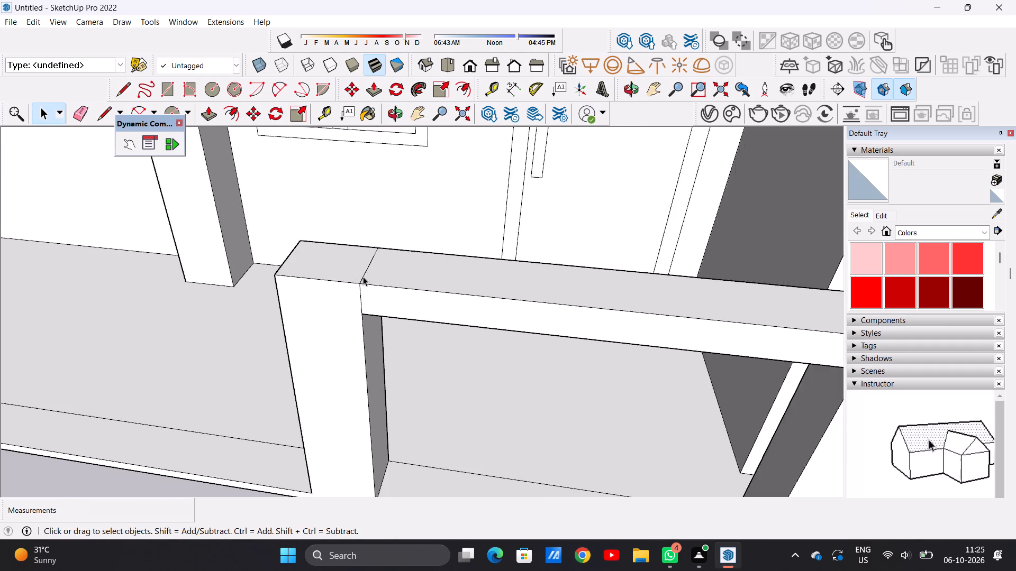
{"action": "scroll", "coordinate": [363, 277], "scroll_direction": "down", "scroll_amount": 7}
{"action": "scroll", "coordinate": [359, 289], "scroll_direction": "up", "scroll_amount": 1}
{"action": "scroll", "coordinate": [359, 300], "scroll_direction": "down", "scroll_amount": 2}
{"action": "scroll", "coordinate": [478, 390], "scroll_direction": "up", "scroll_amount": 4}
{"action": "key", "text": "p"}
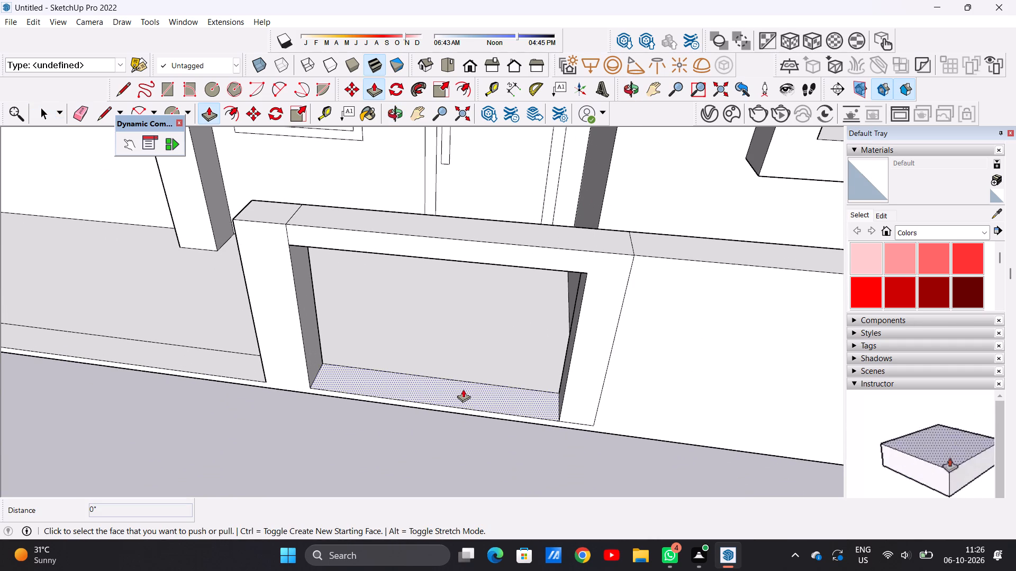
{"action": "left_click", "coordinate": [463, 388]}
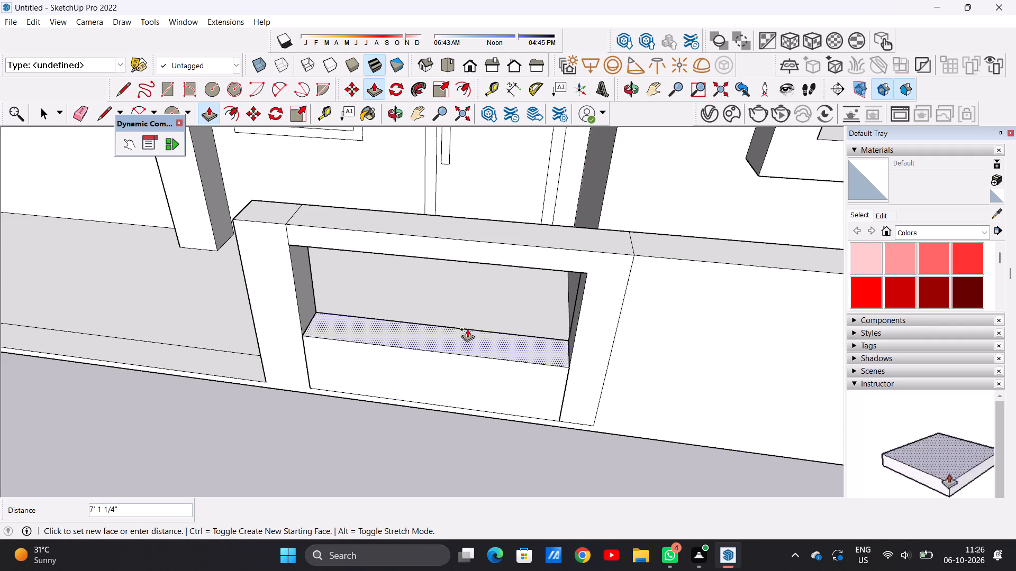
{"action": "left_click", "coordinate": [589, 272]}
{"action": "key", "text": "space"}
Push/Pull the infill panel between the post and wall inward about 1' 5/8" to recess it.
{"action": "scroll", "coordinate": [452, 356], "scroll_direction": "down", "scroll_amount": 4}
{"action": "middle_click_drag", "start_coordinate": [341, 375], "coordinate": [473, 359]}
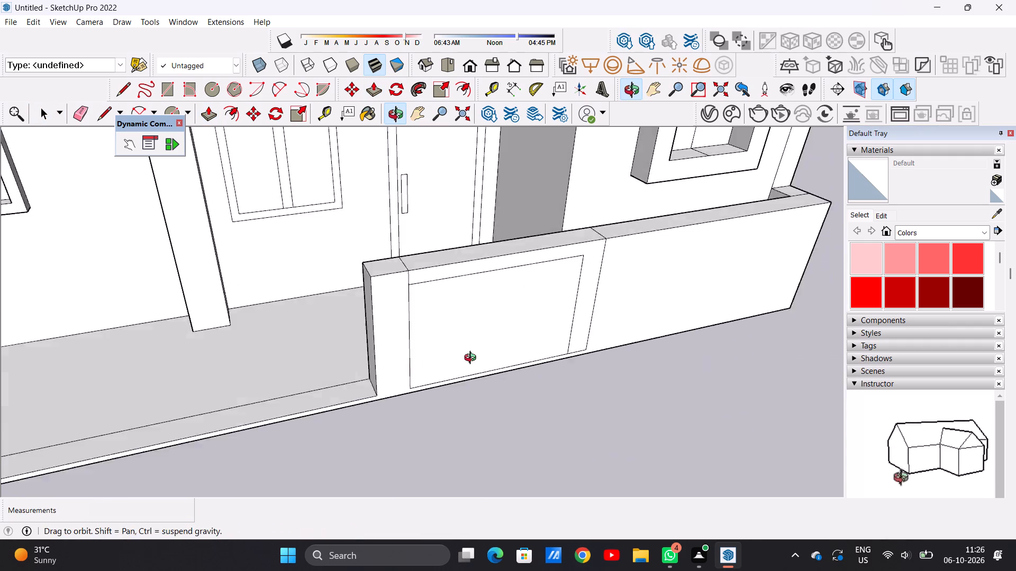
{"action": "middle_click_drag", "start_coordinate": [473, 359], "coordinate": [487, 312]}
{"action": "scroll", "coordinate": [494, 290], "scroll_direction": "up", "scroll_amount": 2}
{"action": "scroll", "coordinate": [494, 290], "scroll_direction": "down", "scroll_amount": 1}
{"action": "scroll", "coordinate": [492, 292], "scroll_direction": "up", "scroll_amount": 1}
{"action": "key", "text": "p"}
{"action": "scroll", "coordinate": [479, 275], "scroll_direction": "up", "scroll_amount": 3}
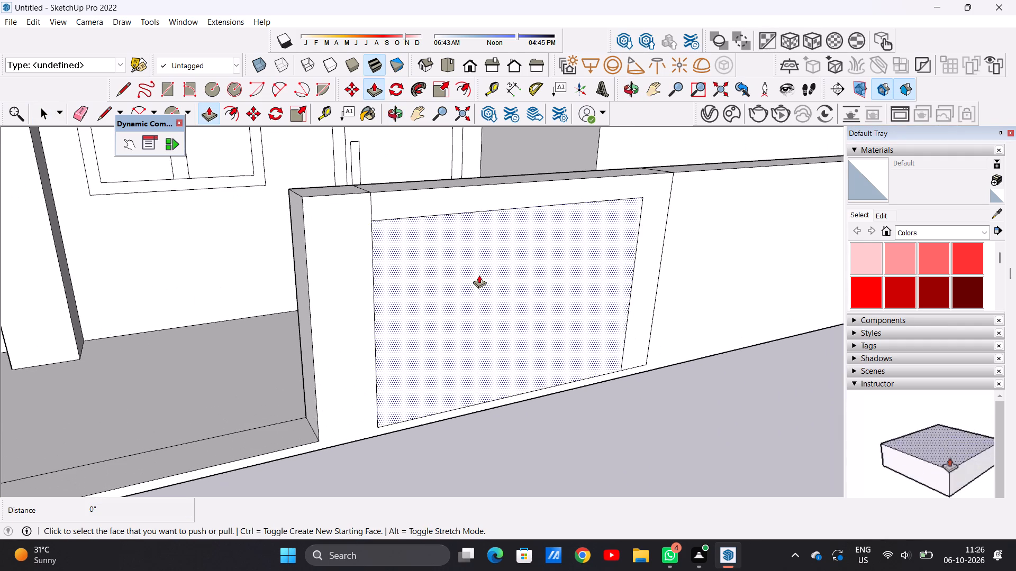
{"action": "left_click", "coordinate": [479, 275]}
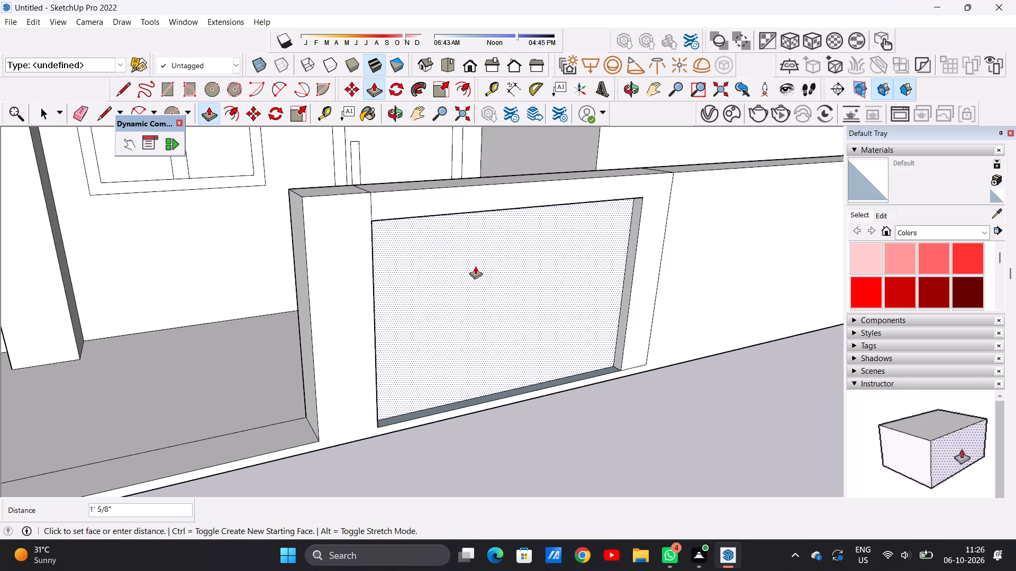
{"action": "left_click", "coordinate": [475, 266]}
{"action": "key", "text": "space"}
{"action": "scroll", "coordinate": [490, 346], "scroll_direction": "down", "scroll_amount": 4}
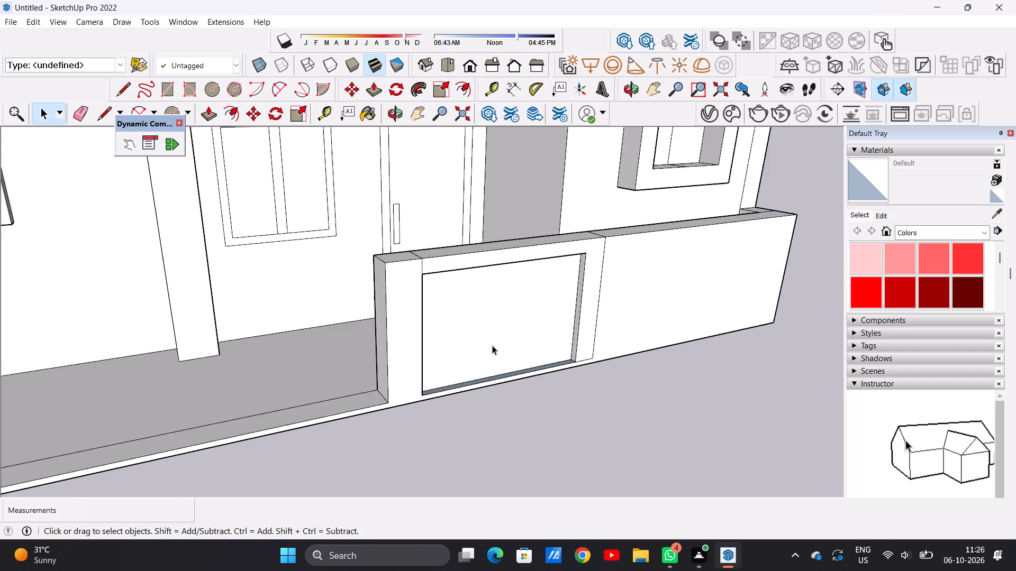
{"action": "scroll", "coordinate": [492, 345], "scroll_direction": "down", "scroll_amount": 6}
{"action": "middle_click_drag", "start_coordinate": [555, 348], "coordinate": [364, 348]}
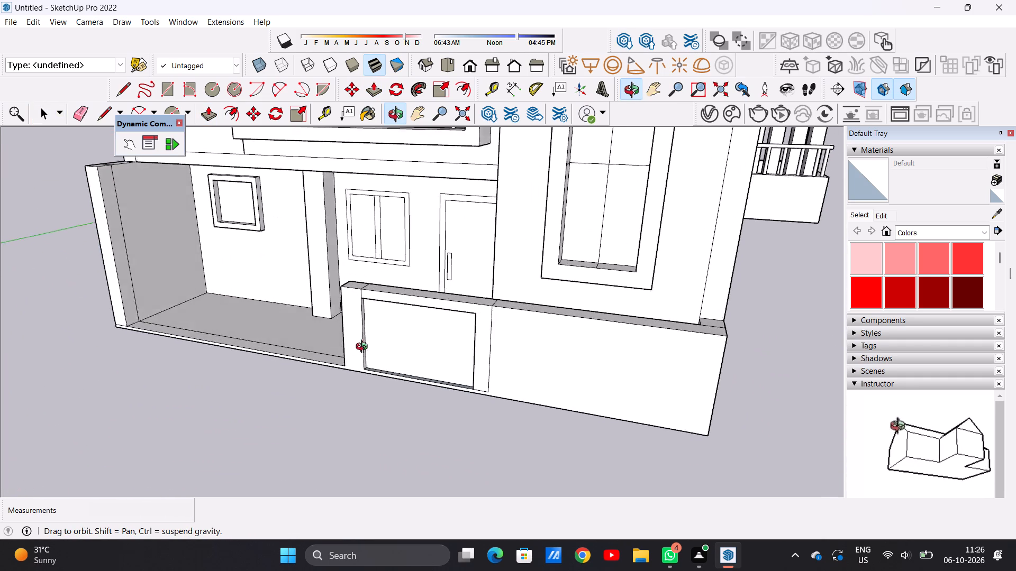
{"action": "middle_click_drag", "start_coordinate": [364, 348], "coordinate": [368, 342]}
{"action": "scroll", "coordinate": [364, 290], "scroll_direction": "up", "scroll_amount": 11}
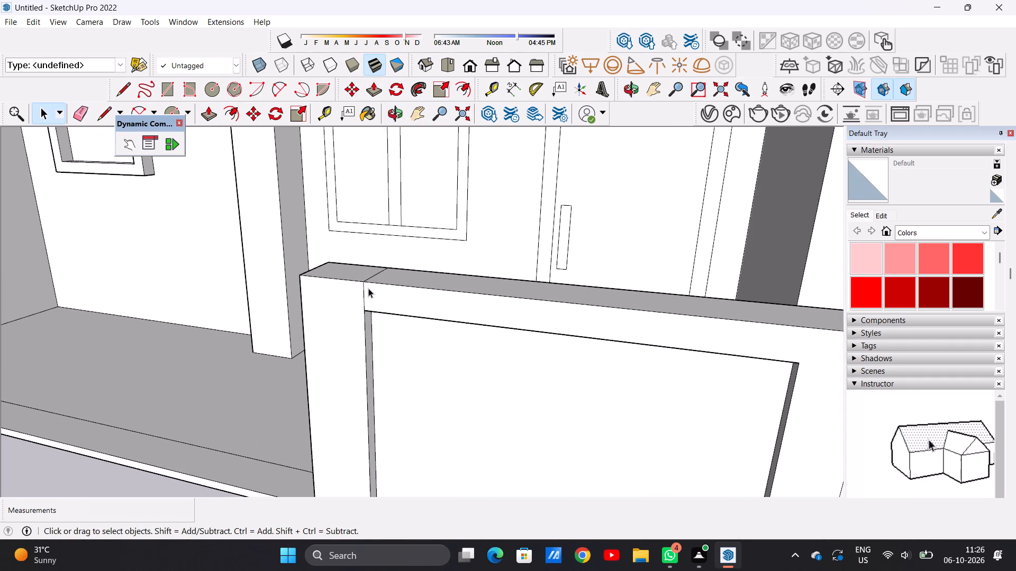
Erase the leftover seam edges on the low wall's front face and top, beside the corner of the recessed panel.
{"action": "key", "text": "e"}
{"action": "scroll", "coordinate": [366, 300], "scroll_direction": "up", "scroll_amount": 7}
{"action": "left_click_drag", "start_coordinate": [360, 286], "coordinate": [366, 286]}
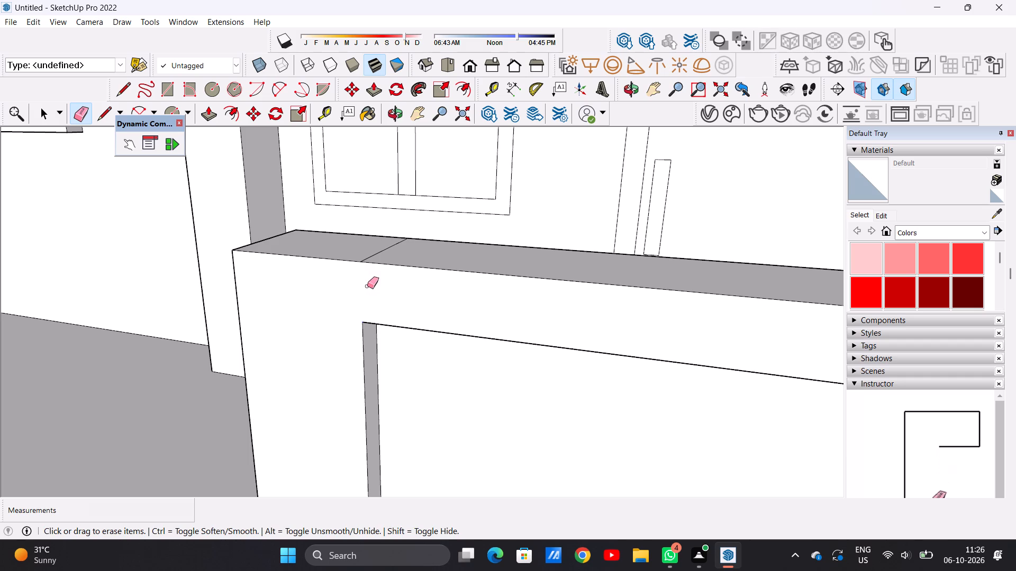
{"action": "scroll", "coordinate": [368, 285], "scroll_direction": "down", "scroll_amount": 5}
{"action": "scroll", "coordinate": [385, 253], "scroll_direction": "up", "scroll_amount": 5}
{"action": "left_click_drag", "start_coordinate": [375, 264], "coordinate": [379, 269]}
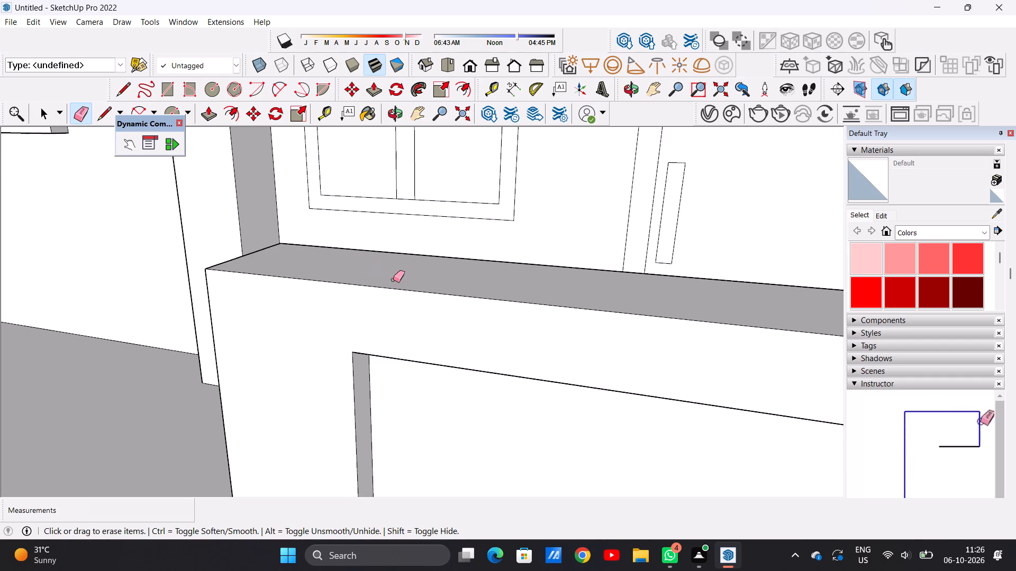
{"action": "key", "text": "space"}
Examine the low boundary wall, the tower base and the house front as a whole.
{"action": "scroll", "coordinate": [415, 319], "scroll_direction": "down", "scroll_amount": 12}
{"action": "scroll", "coordinate": [434, 312], "scroll_direction": "up", "scroll_amount": 1}
{"action": "scroll", "coordinate": [434, 312], "scroll_direction": "down", "scroll_amount": 12}
{"action": "middle_click_drag", "start_coordinate": [400, 346], "coordinate": [448, 338]}
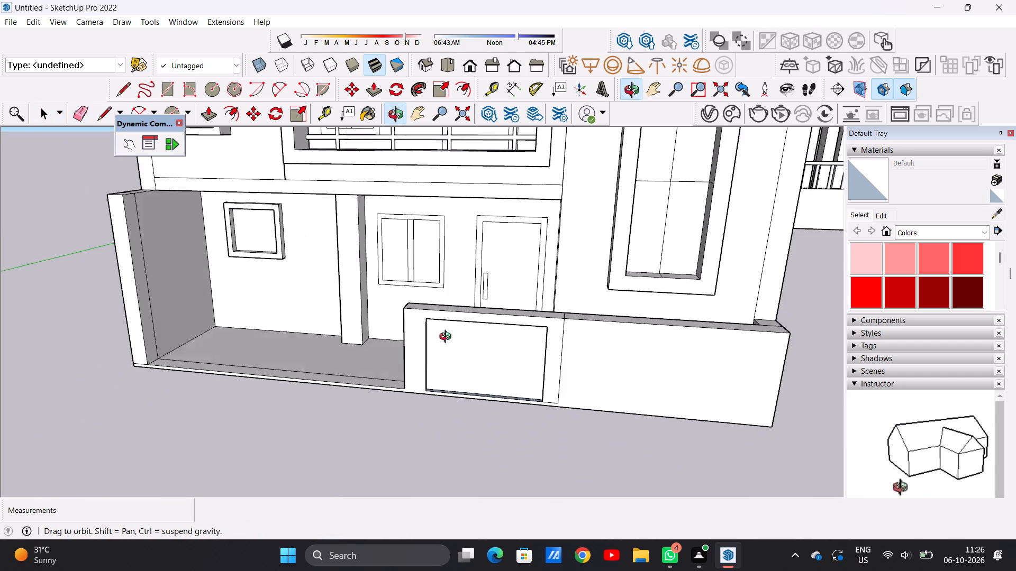
{"action": "middle_click_drag", "start_coordinate": [448, 338], "coordinate": [446, 299]}
{"action": "scroll", "coordinate": [369, 364], "scroll_direction": "down", "scroll_amount": 8}
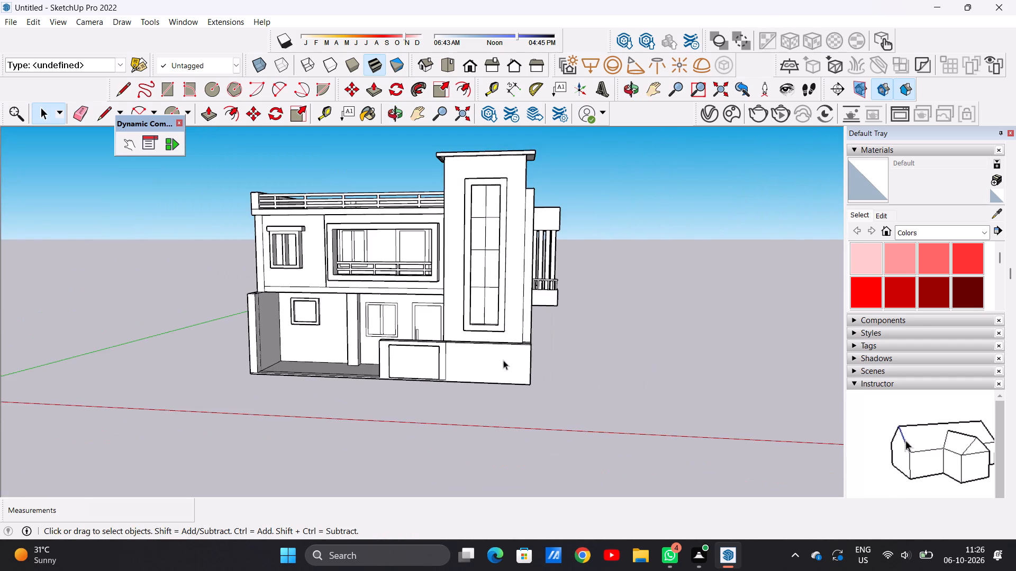
{"action": "scroll", "coordinate": [500, 354], "scroll_direction": "up", "scroll_amount": 4}
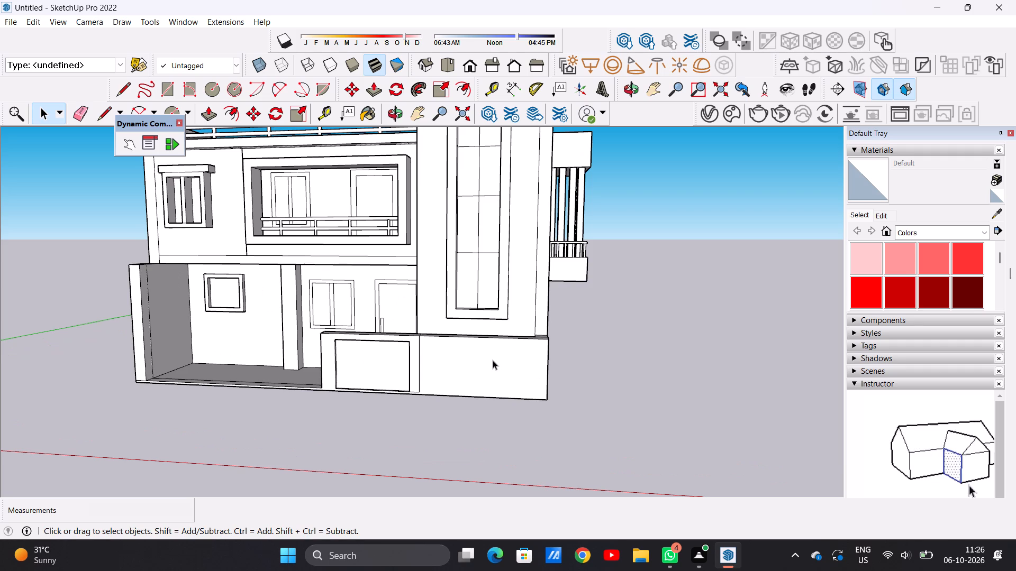
{"action": "scroll", "coordinate": [418, 377], "scroll_direction": "down", "scroll_amount": 6}
{"action": "scroll", "coordinate": [364, 279], "scroll_direction": "up", "scroll_amount": 2}
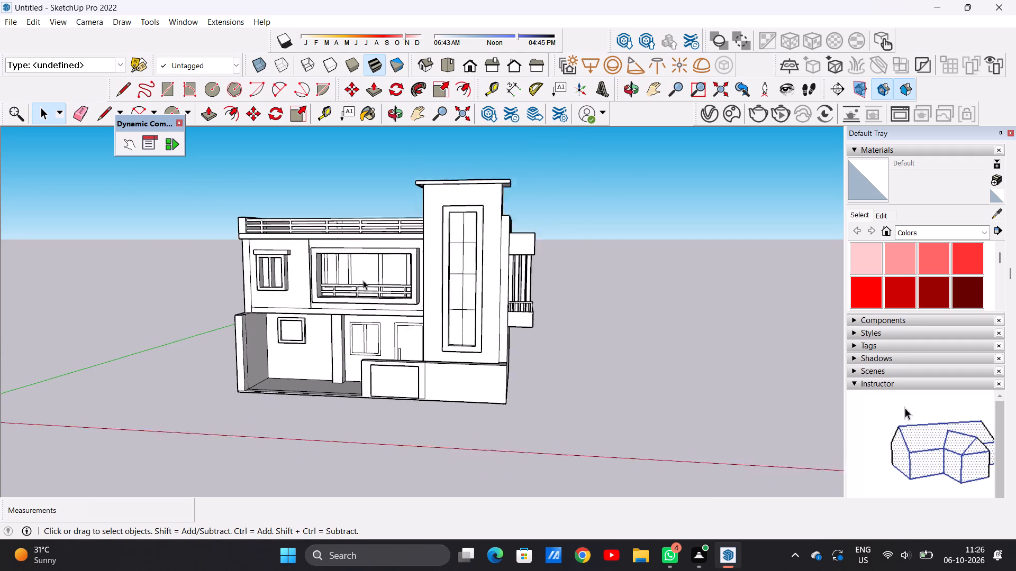
{"action": "scroll", "coordinate": [363, 280], "scroll_direction": "up", "scroll_amount": 3}
{"action": "middle_click_drag", "start_coordinate": [432, 436], "coordinate": [459, 389]}
{"action": "scroll", "coordinate": [541, 391], "scroll_direction": "up", "scroll_amount": 5}
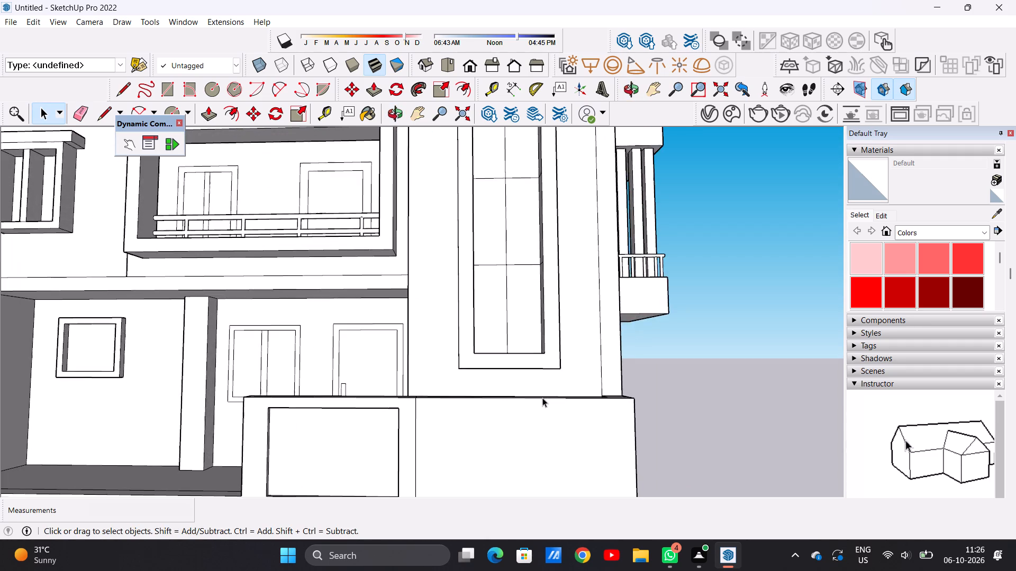
{"action": "scroll", "coordinate": [535, 404], "scroll_direction": "down", "scroll_amount": 6}
{"action": "scroll", "coordinate": [570, 416], "scroll_direction": "up", "scroll_amount": 4}
{"action": "scroll", "coordinate": [533, 423], "scroll_direction": "down", "scroll_amount": 1}
{"action": "middle_click_drag", "start_coordinate": [529, 423], "coordinate": [530, 428]}
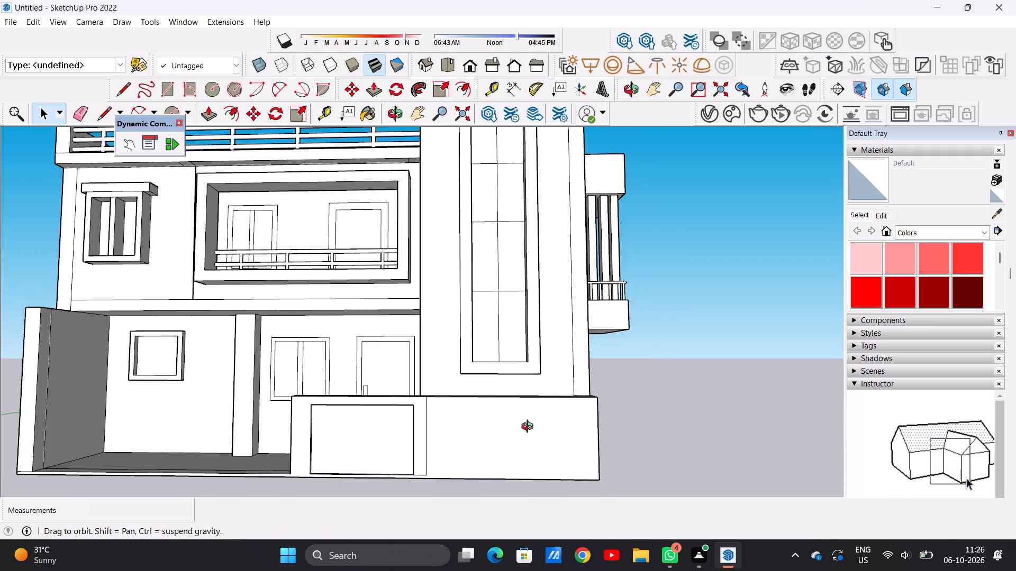
{"action": "middle_click_drag", "start_coordinate": [530, 428], "coordinate": [536, 440]}
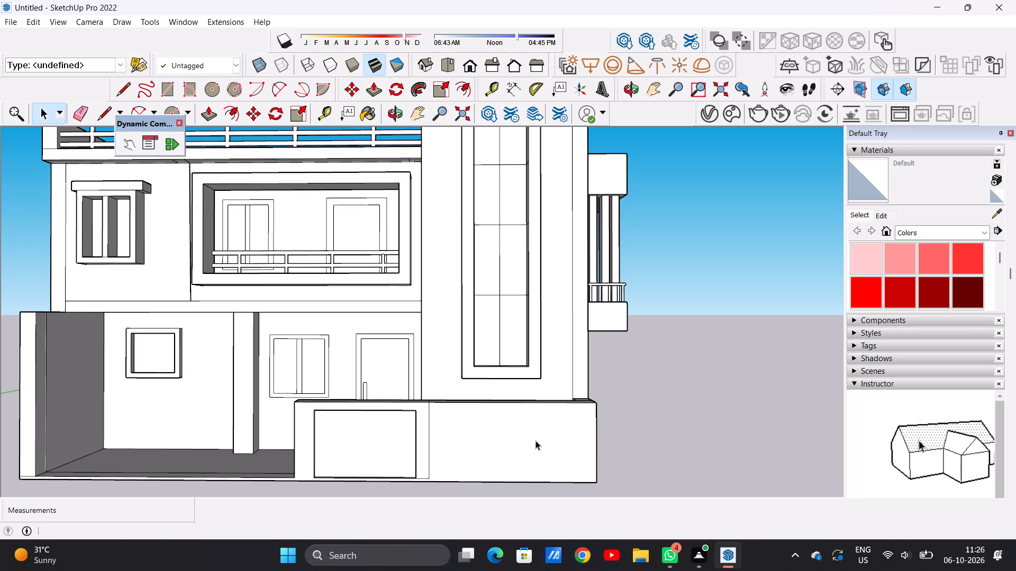
Draw a full-height vertical strip about 3' 4 7/16" by 19' 5 3/16" on the low wall's front face below the tower window.
{"action": "key", "text": "r"}
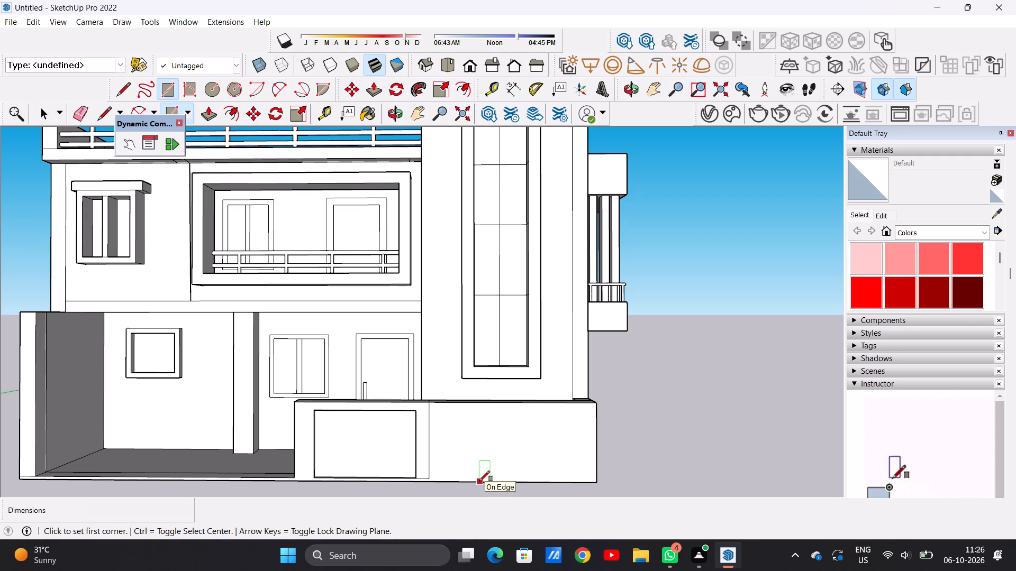
{"action": "left_click", "coordinate": [479, 481]}
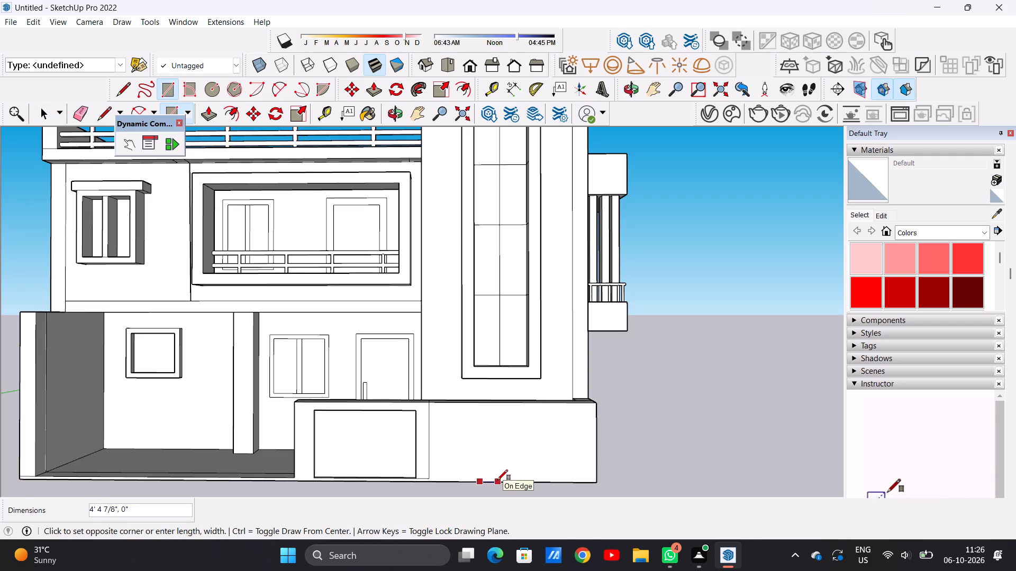
{"action": "left_click", "coordinate": [497, 480]}
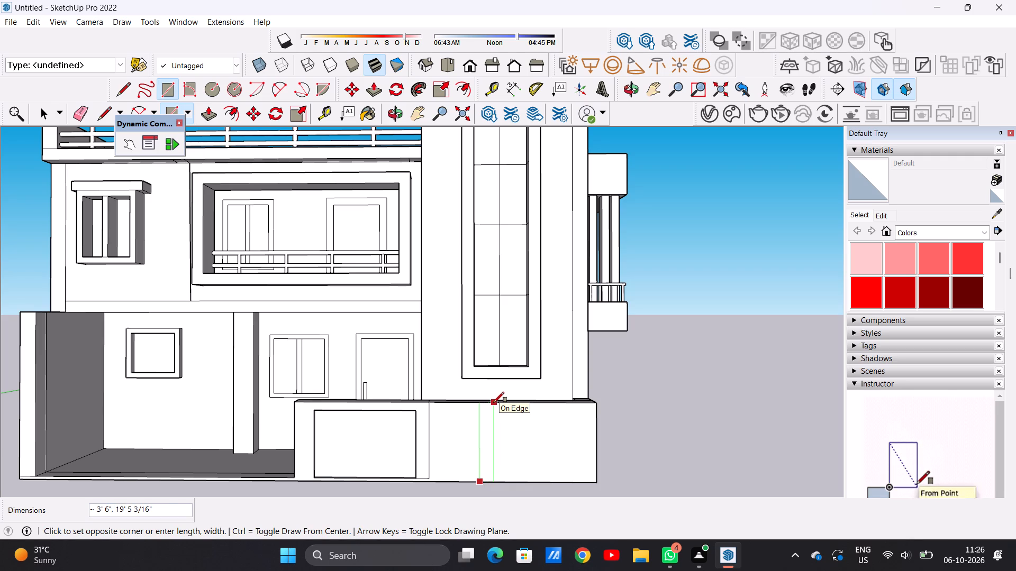
{"action": "left_click", "coordinate": [493, 402]}
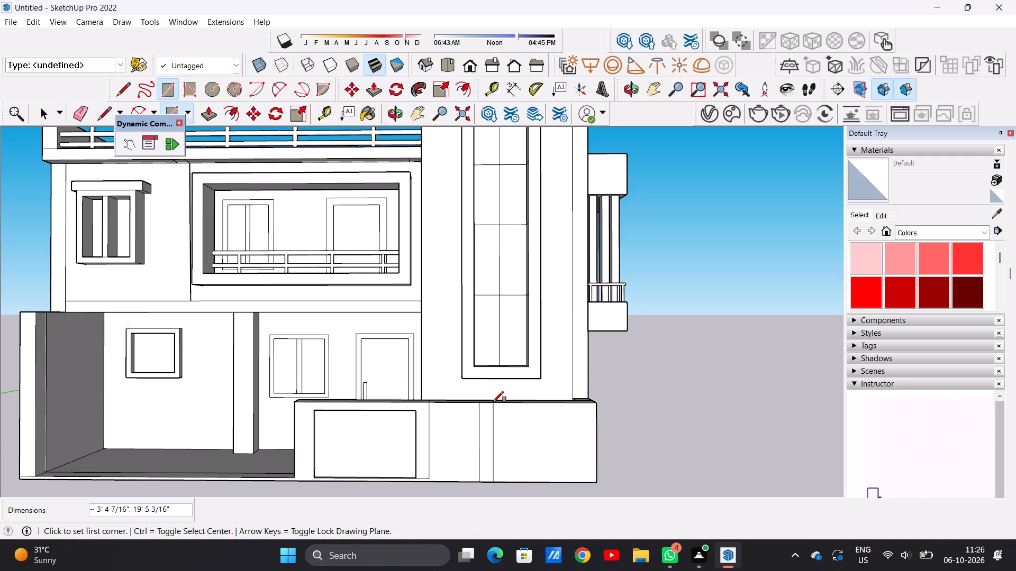
{"action": "key", "text": "space"}
Draw two lines about 3' 11 11/16" long across the wall's top, continuing both edges of the vertical strip to the tower.
{"action": "middle_click_drag", "start_coordinate": [520, 426], "coordinate": [446, 527]}
{"action": "scroll", "coordinate": [478, 421], "scroll_direction": "up", "scroll_amount": 6}
{"action": "middle_click_drag", "start_coordinate": [470, 428], "coordinate": [440, 463]}
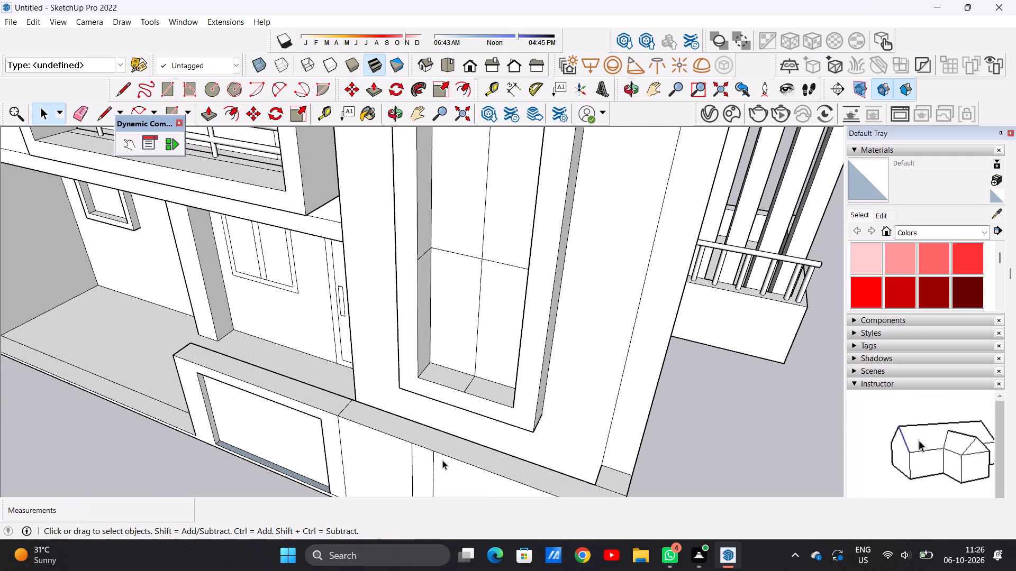
{"action": "key", "text": "l"}
{"action": "left_click", "coordinate": [412, 443]}
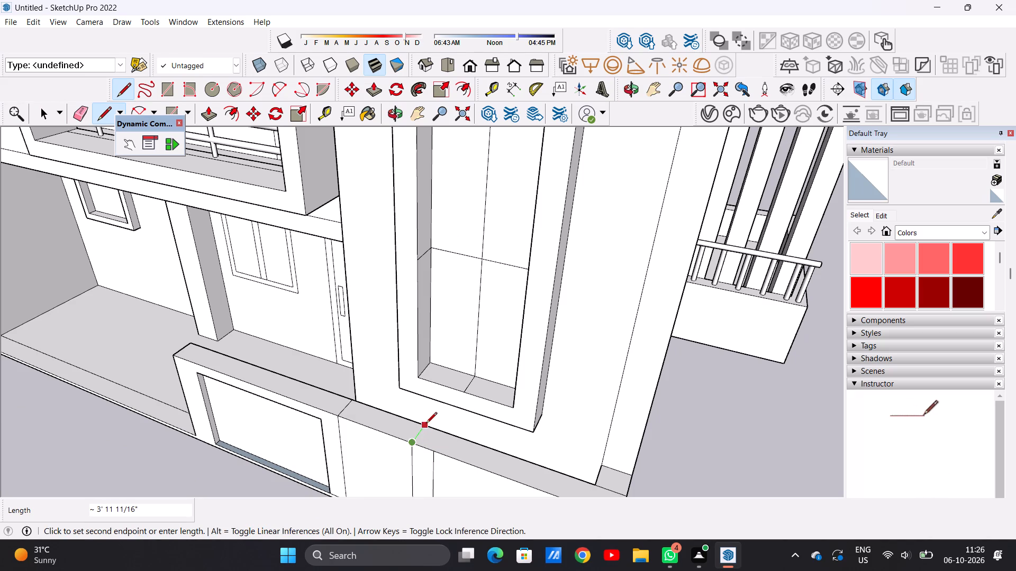
{"action": "left_click", "coordinate": [426, 424]}
{"action": "left_click", "coordinate": [434, 455]}
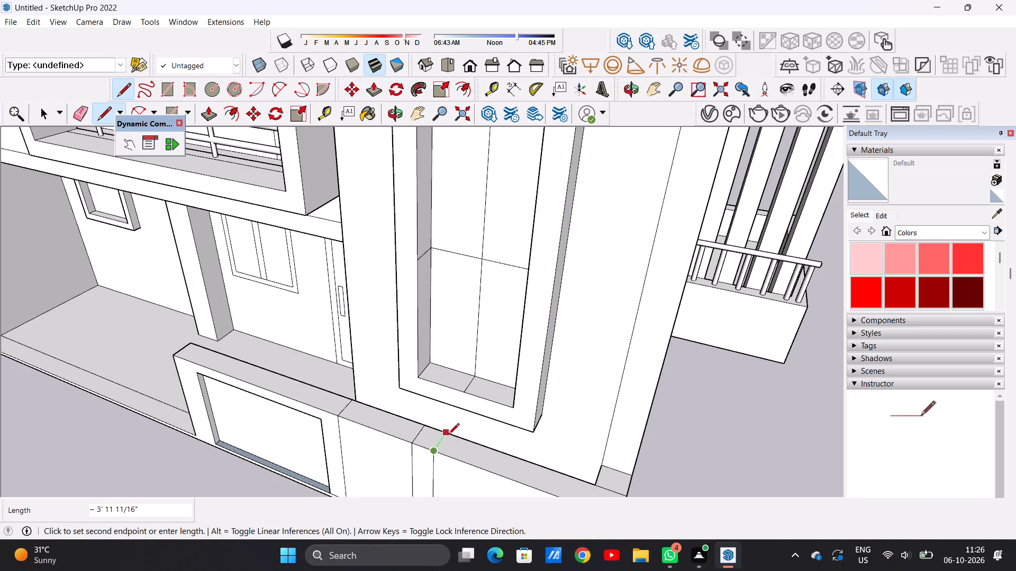
{"action": "left_click", "coordinate": [448, 434]}
{"action": "key", "text": "space"}
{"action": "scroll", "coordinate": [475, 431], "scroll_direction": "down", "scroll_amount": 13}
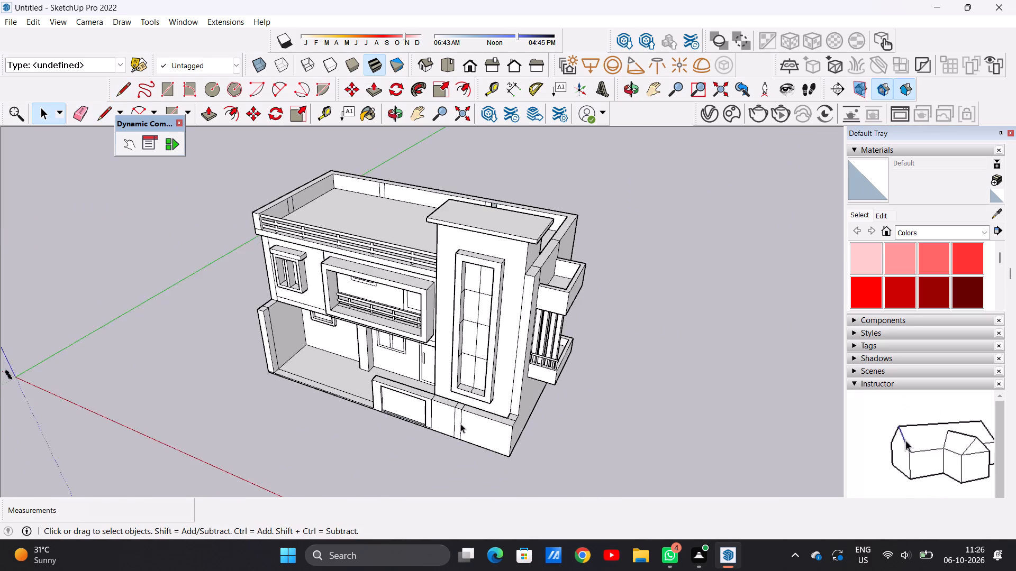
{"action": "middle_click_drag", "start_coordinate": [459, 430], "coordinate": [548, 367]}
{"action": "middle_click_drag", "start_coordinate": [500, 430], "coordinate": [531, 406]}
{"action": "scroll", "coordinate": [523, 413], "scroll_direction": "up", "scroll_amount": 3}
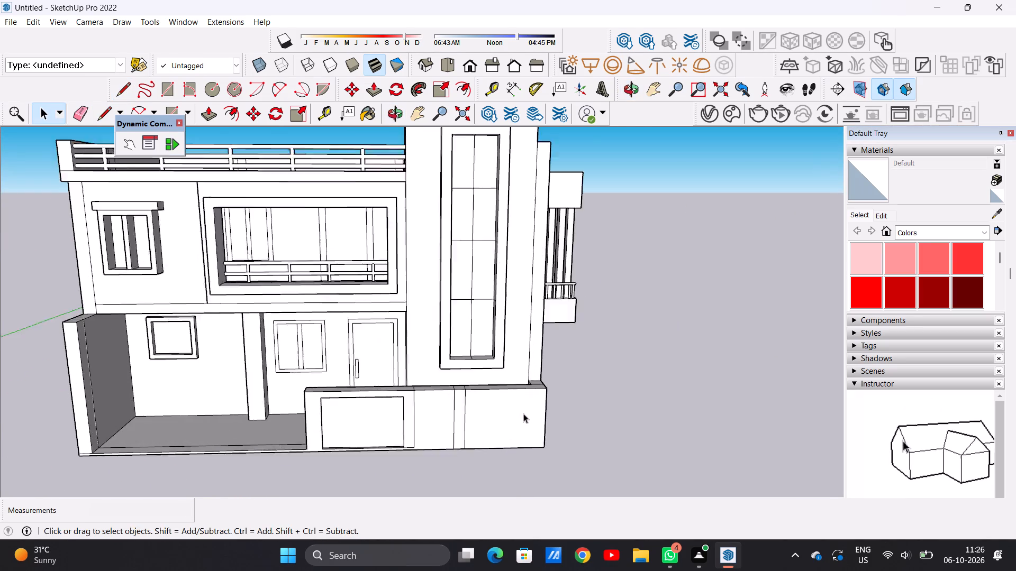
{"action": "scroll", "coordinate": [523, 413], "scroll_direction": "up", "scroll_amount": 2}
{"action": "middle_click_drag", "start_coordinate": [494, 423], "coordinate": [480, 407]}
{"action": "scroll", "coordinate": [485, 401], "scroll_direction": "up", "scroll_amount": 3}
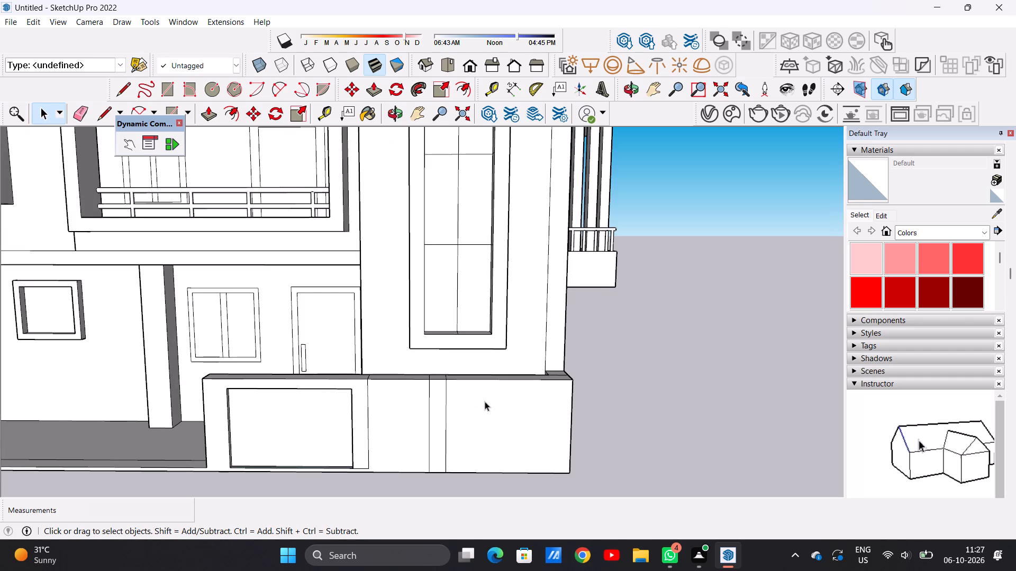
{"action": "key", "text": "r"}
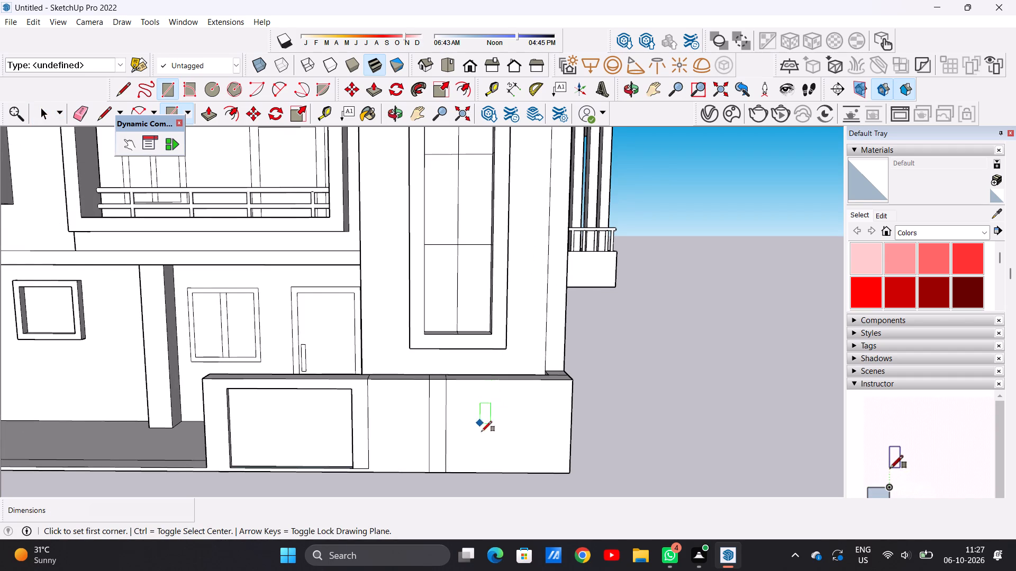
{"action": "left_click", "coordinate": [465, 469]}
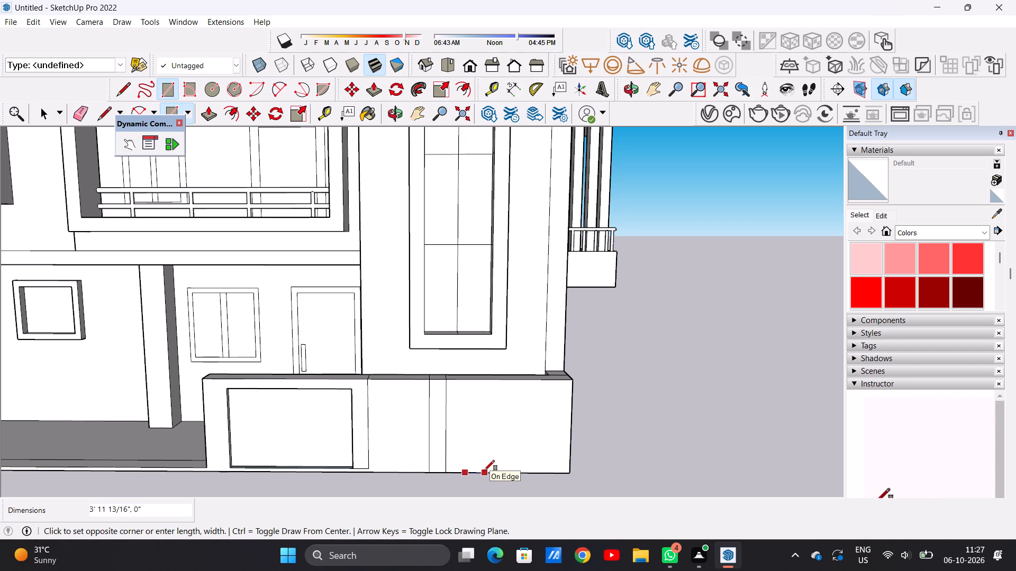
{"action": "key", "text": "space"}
Copy the vertical strip 7' 3 1/2" along the wall toward the outer corner, and copy that strip about 6' 8" further.
{"action": "double_click", "coordinate": [438, 439]}
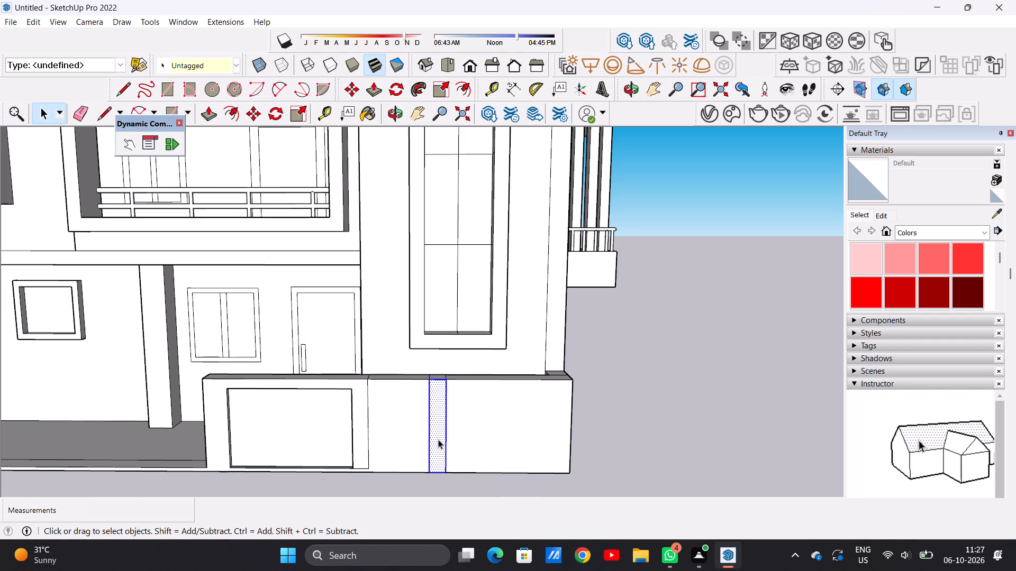
{"action": "key", "text": "m"}
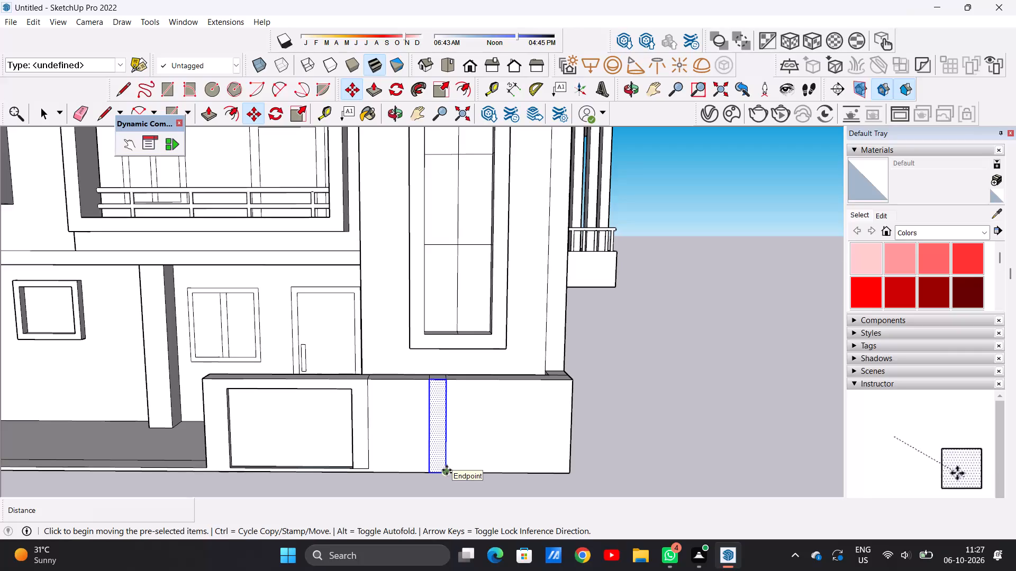
{"action": "left_click", "coordinate": [447, 470]}
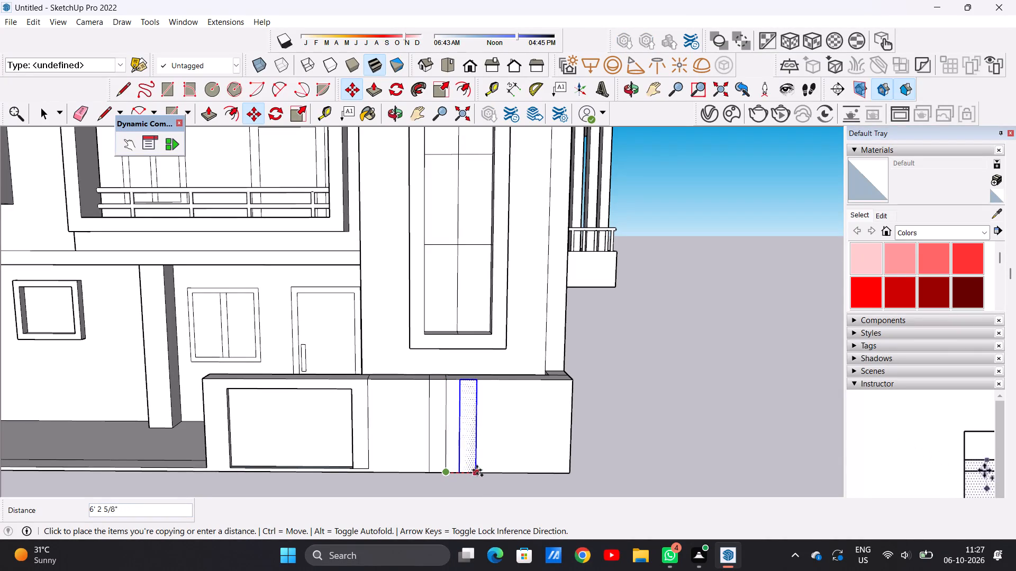
{"action": "left_click", "coordinate": [482, 471]}
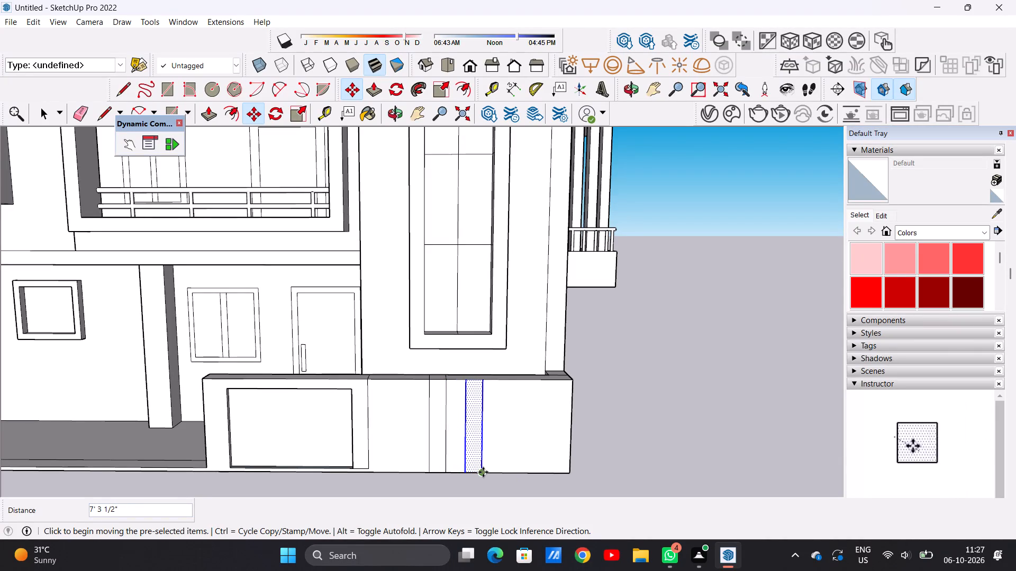
{"action": "left_click", "coordinate": [483, 472]}
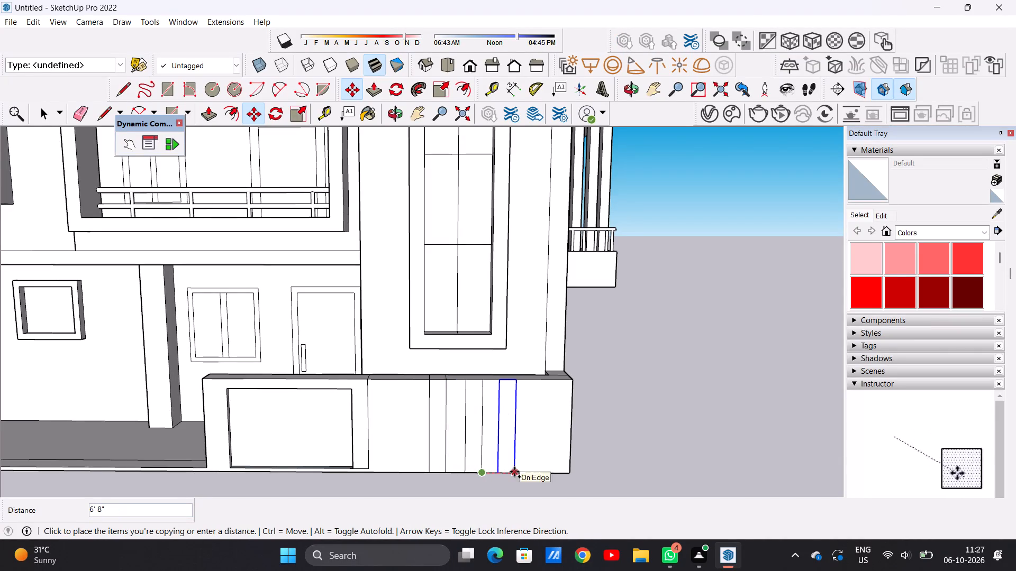
{"action": "left_click", "coordinate": [514, 472]}
{"action": "key", "text": "space"}
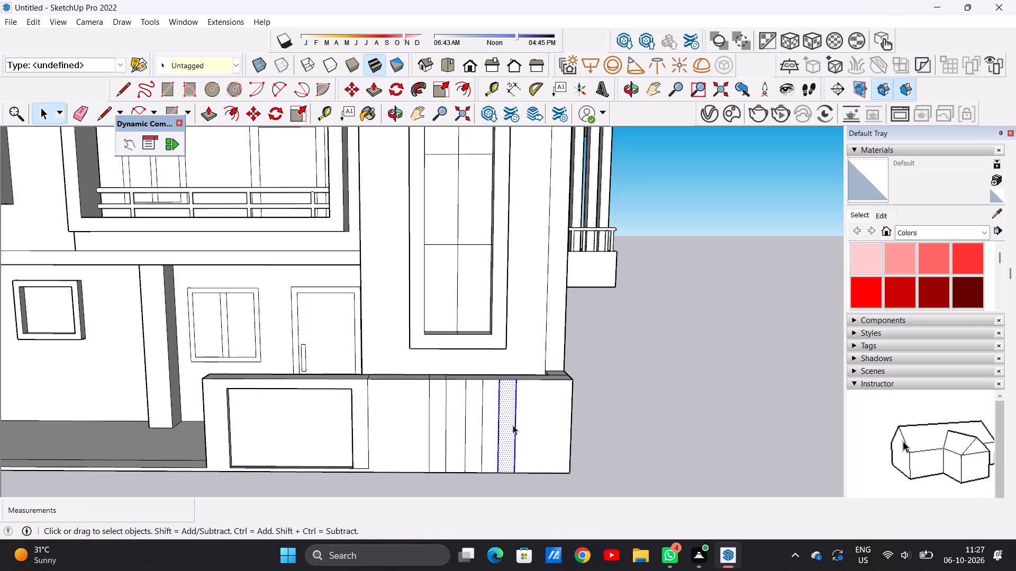
{"action": "scroll", "coordinate": [525, 389], "scroll_direction": "down", "scroll_amount": 3}
{"action": "middle_click_drag", "start_coordinate": [596, 374], "coordinate": [463, 418]}
{"action": "left_click", "coordinate": [631, 413]}
{"action": "key", "text": "space"}
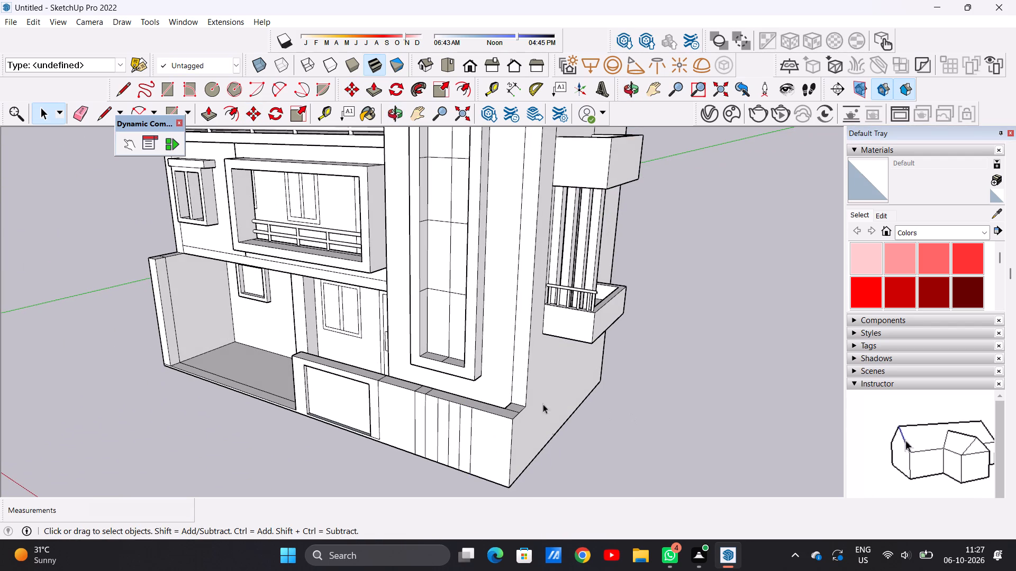
Draw four lines about 3' 11 11/16" long across the wall's top, continuing the edges of the two copied strips to the tower.
{"action": "middle_click_drag", "start_coordinate": [453, 395], "coordinate": [418, 443]}
{"action": "scroll", "coordinate": [427, 410], "scroll_direction": "up", "scroll_amount": 8}
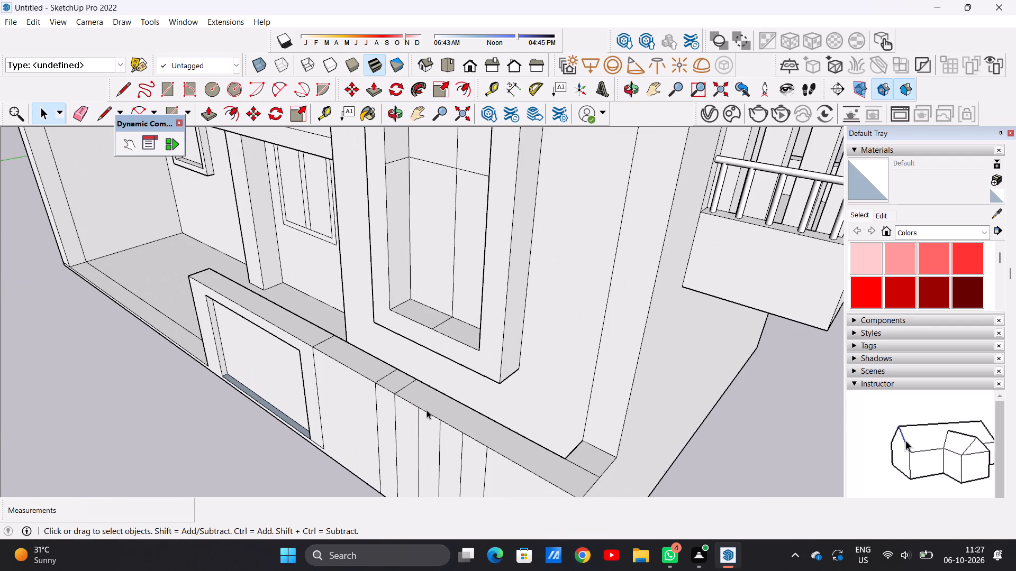
{"action": "key", "text": "l"}
{"action": "scroll", "coordinate": [424, 409], "scroll_direction": "up", "scroll_amount": 5}
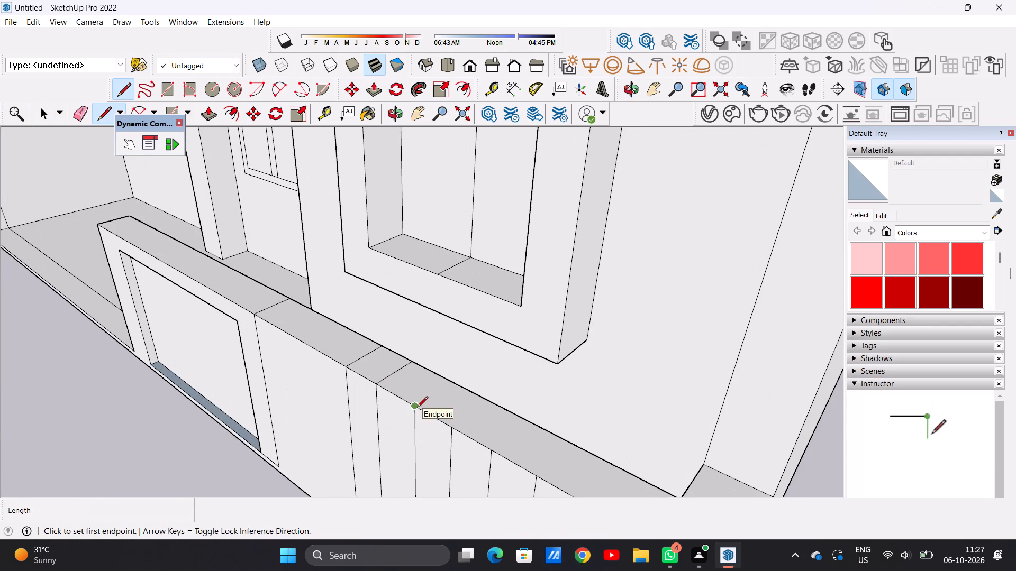
{"action": "left_click", "coordinate": [417, 408]}
{"action": "left_click", "coordinate": [453, 380]}
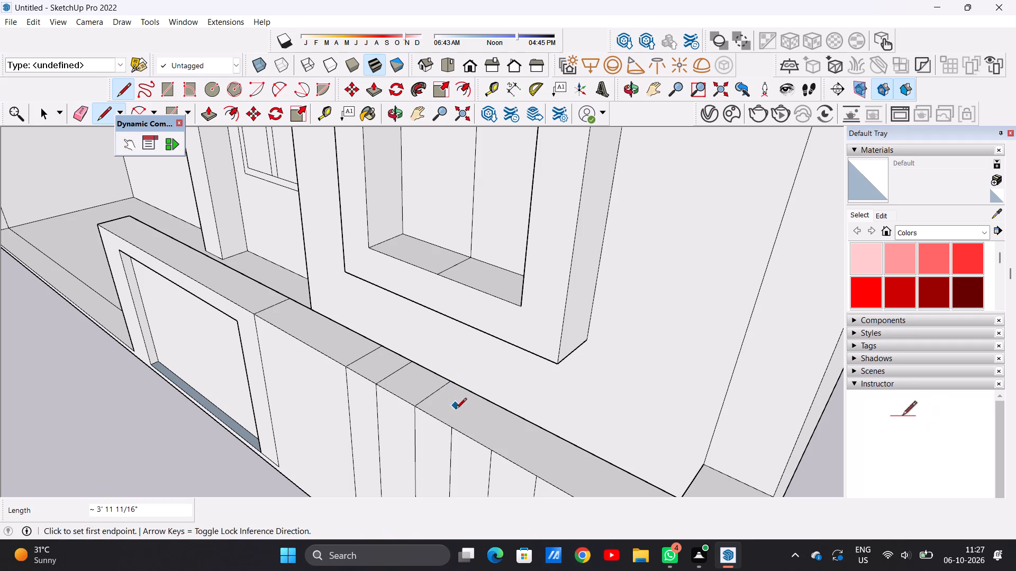
{"action": "left_click", "coordinate": [453, 426]}
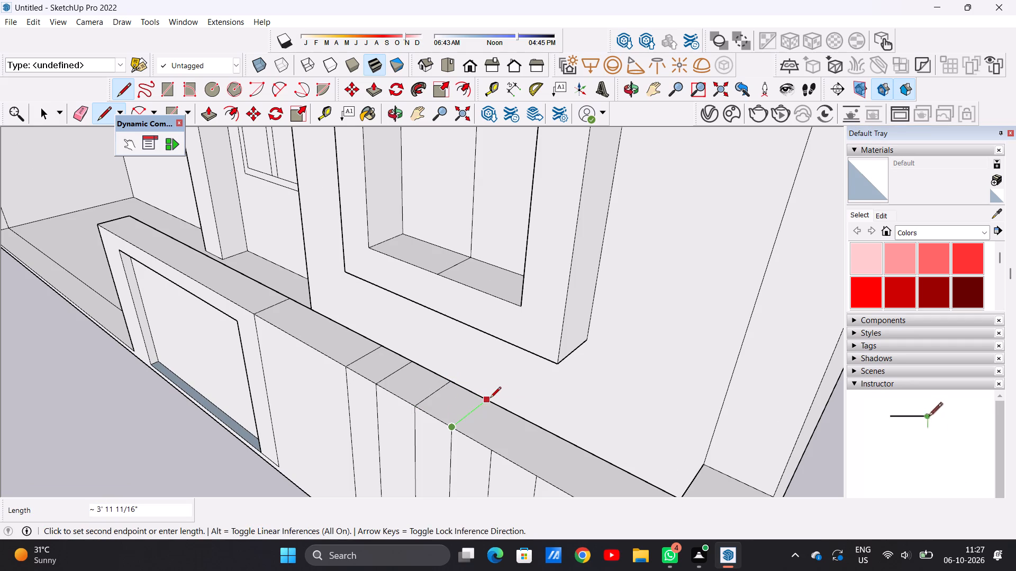
{"action": "left_click", "coordinate": [490, 399]}
{"action": "scroll", "coordinate": [449, 393], "scroll_direction": "down", "scroll_amount": 7}
{"action": "scroll", "coordinate": [505, 428], "scroll_direction": "up", "scroll_amount": 2}
{"action": "scroll", "coordinate": [505, 428], "scroll_direction": "down", "scroll_amount": 1}
{"action": "scroll", "coordinate": [505, 428], "scroll_direction": "up", "scroll_amount": 4}
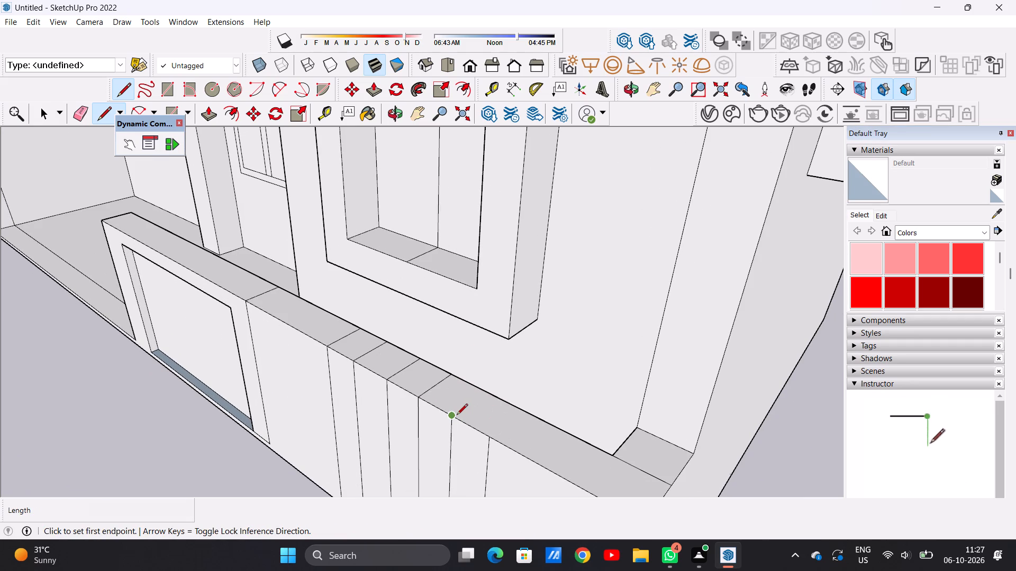
{"action": "left_click", "coordinate": [455, 415]}
{"action": "left_click", "coordinate": [487, 389]}
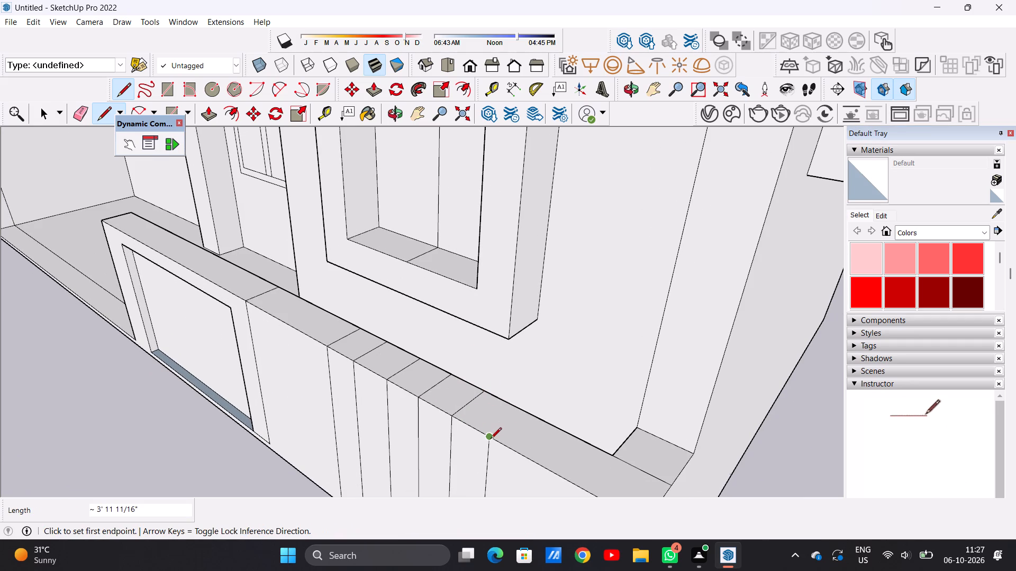
{"action": "left_click", "coordinate": [491, 439]}
{"action": "left_click", "coordinate": [524, 407]}
{"action": "key", "text": "space"}
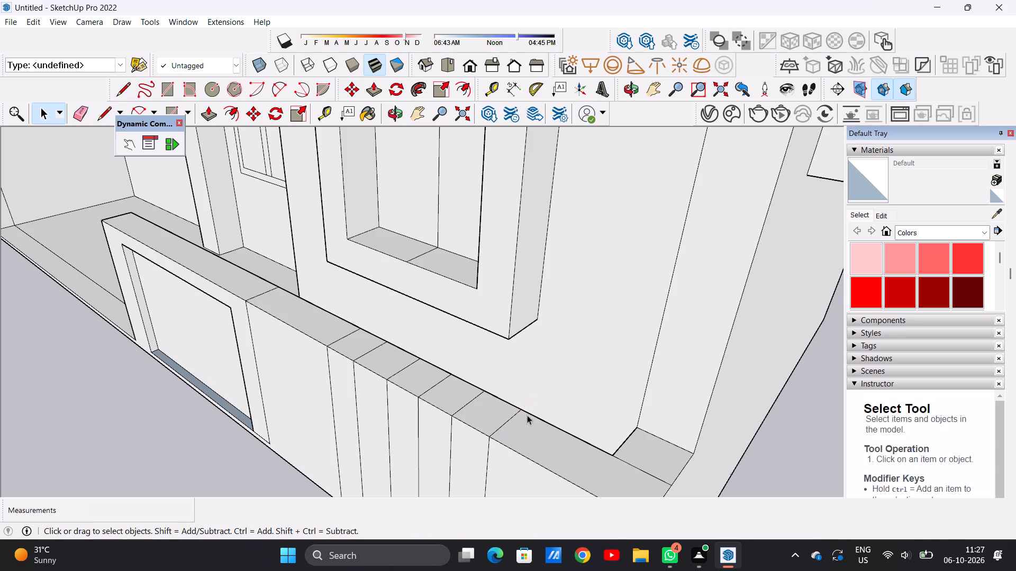
Push/Pull the vertical strip nearest the recessed panel outward 2' 1 15/16" from the low wall's front face.
{"action": "scroll", "coordinate": [556, 415], "scroll_direction": "down", "scroll_amount": 17}
{"action": "middle_click_drag", "start_coordinate": [488, 389], "coordinate": [486, 311]}
{"action": "scroll", "coordinate": [522, 390], "scroll_direction": "up", "scroll_amount": 2}
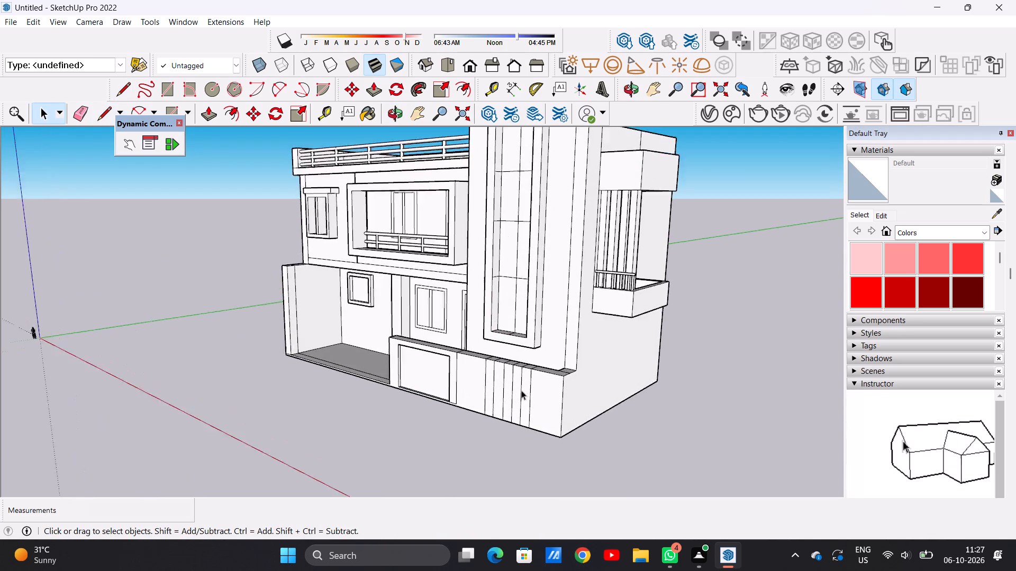
{"action": "scroll", "coordinate": [521, 390], "scroll_direction": "up", "scroll_amount": 5}
{"action": "scroll", "coordinate": [485, 358], "scroll_direction": "up", "scroll_amount": 3}
{"action": "key", "text": "p"}
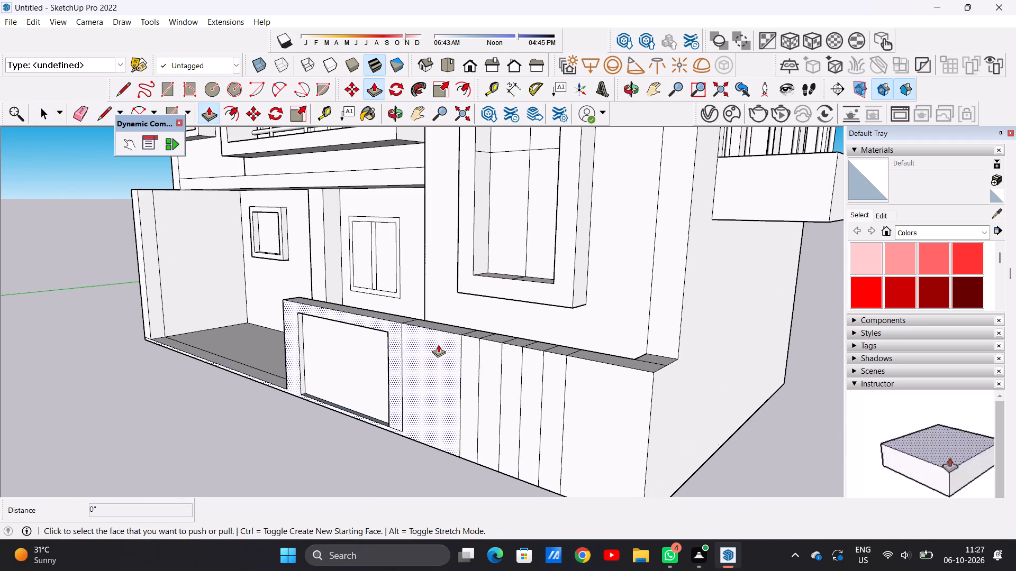
{"action": "scroll", "coordinate": [438, 344], "scroll_direction": "up", "scroll_amount": 5}
{"action": "left_click", "coordinate": [492, 349]}
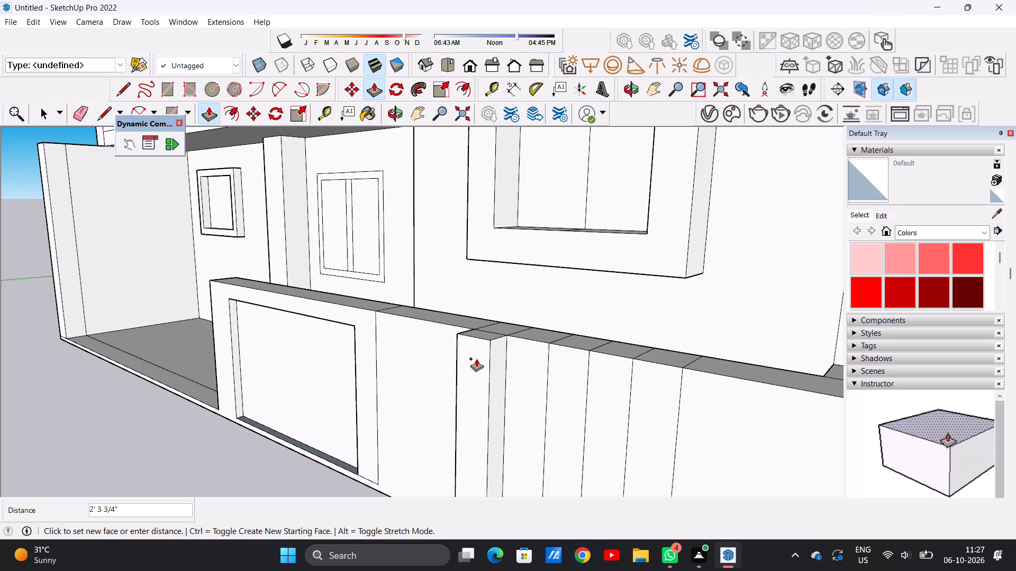
{"action": "left_click", "coordinate": [477, 358]}
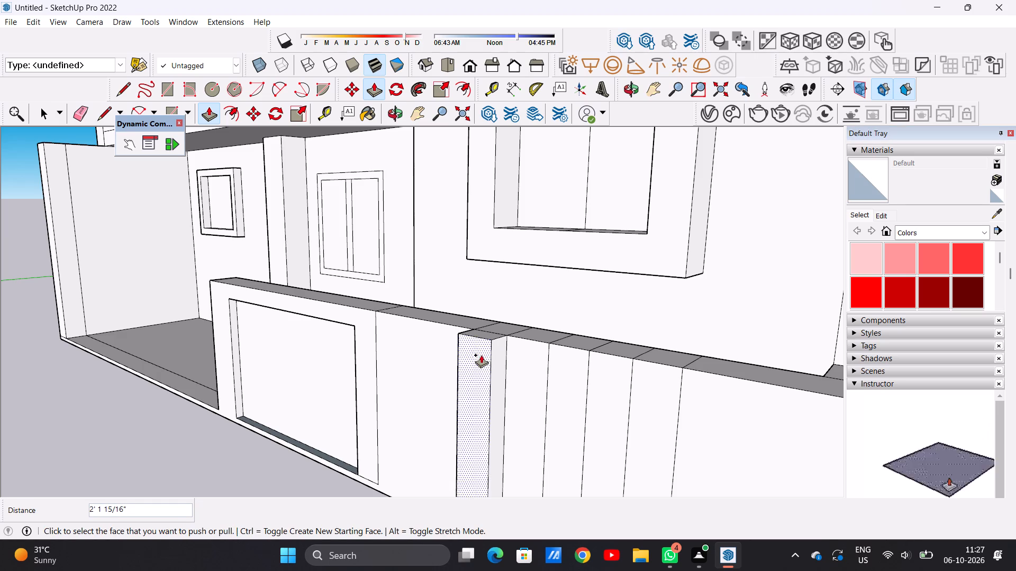
Raise the top face of the projecting strip nearest the recessed panel by 1' 4 9/16" above the low wall.
{"action": "scroll", "coordinate": [505, 341], "scroll_direction": "down", "scroll_amount": 12}
{"action": "middle_click_drag", "start_coordinate": [502, 344], "coordinate": [473, 416]}
{"action": "scroll", "coordinate": [502, 352], "scroll_direction": "up", "scroll_amount": 3}
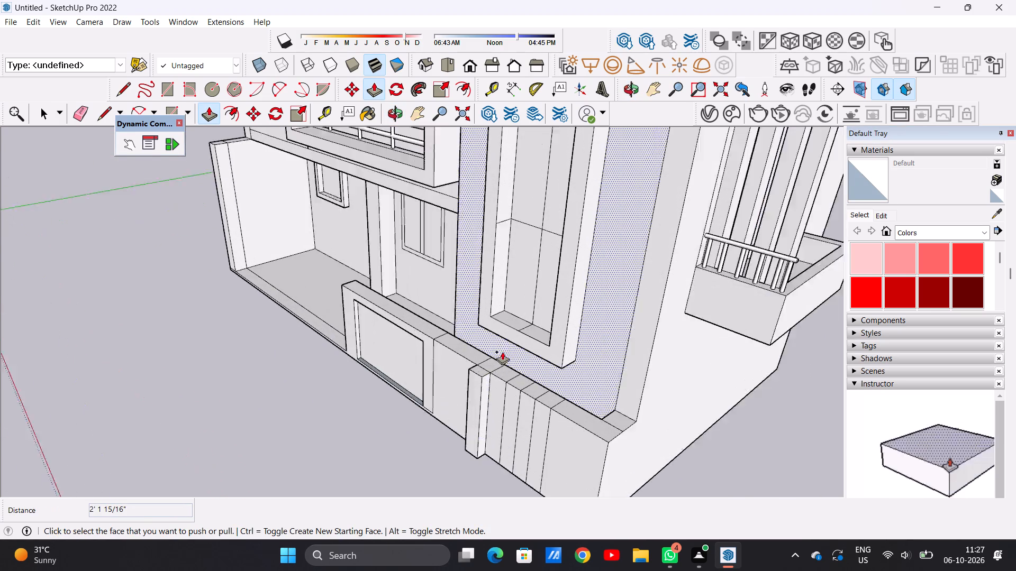
{"action": "scroll", "coordinate": [502, 352], "scroll_direction": "up", "scroll_amount": 10}
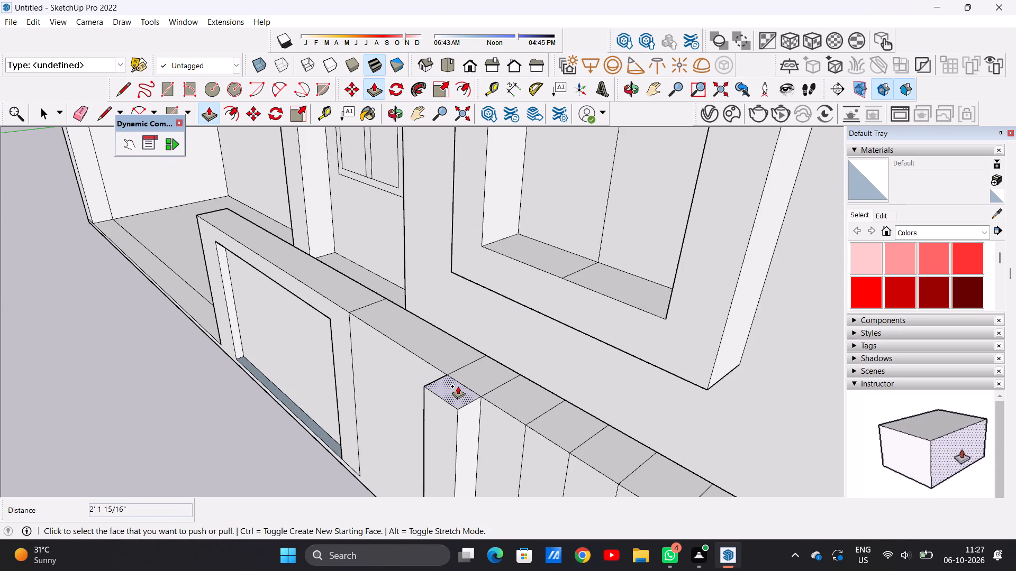
{"action": "left_click", "coordinate": [458, 386]}
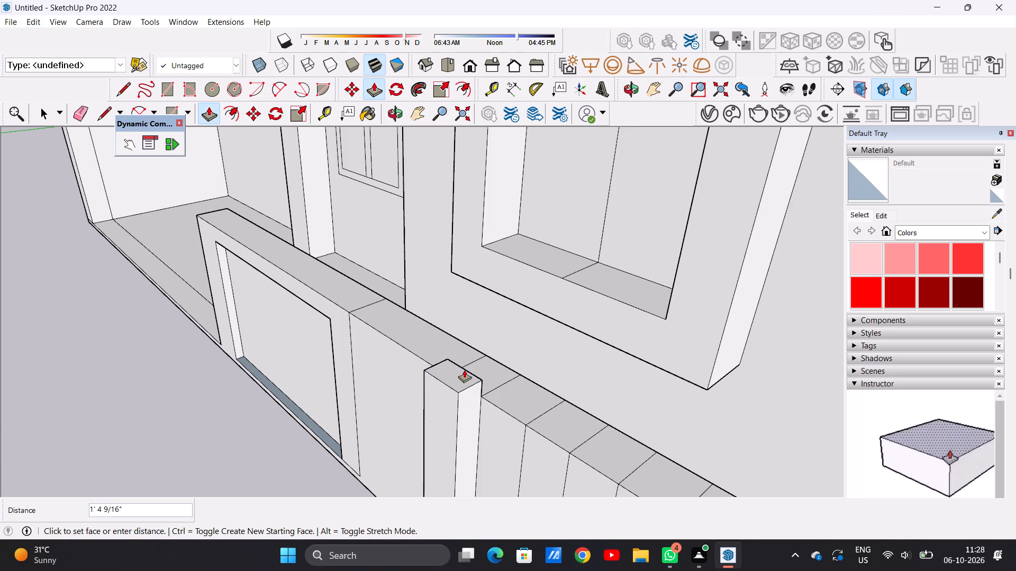
{"action": "left_click", "coordinate": [464, 370]}
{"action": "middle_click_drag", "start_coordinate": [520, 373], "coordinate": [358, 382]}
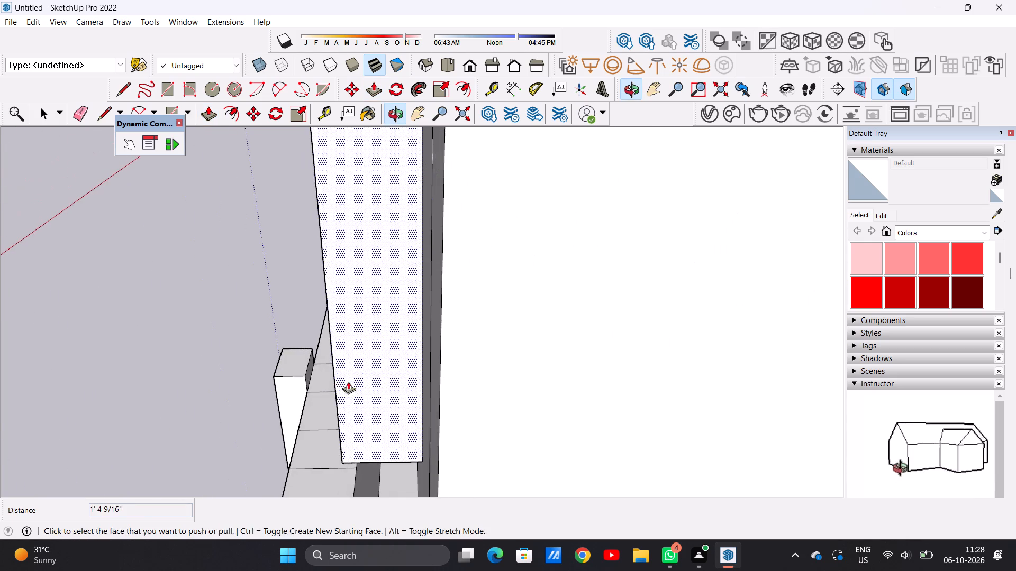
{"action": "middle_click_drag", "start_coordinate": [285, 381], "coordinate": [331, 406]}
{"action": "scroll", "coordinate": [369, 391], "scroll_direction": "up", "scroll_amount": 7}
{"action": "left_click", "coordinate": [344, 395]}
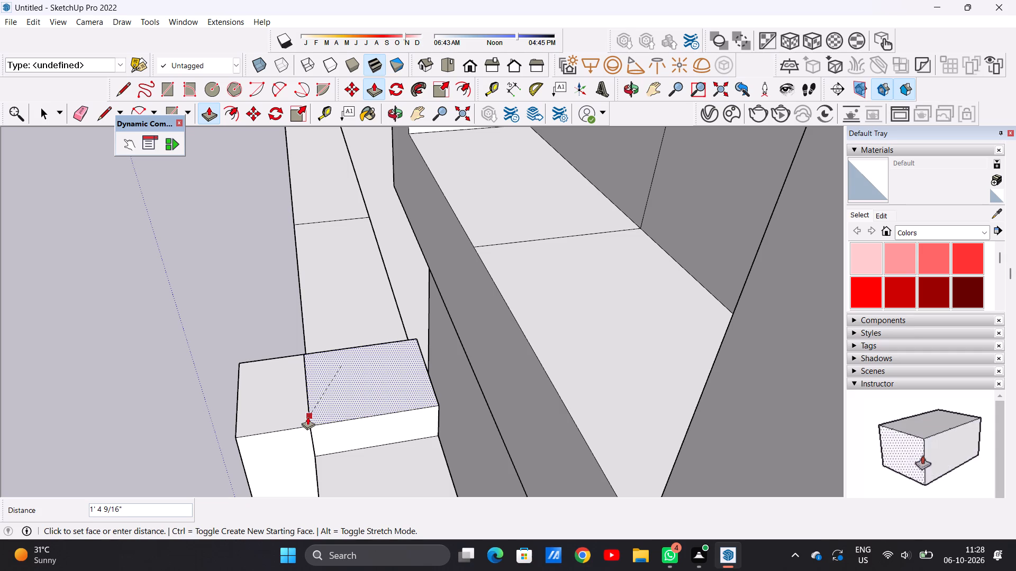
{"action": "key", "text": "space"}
Extend the raised part of that strip back across the wall top to the tower, about 3' 11 11/16".
{"action": "scroll", "coordinate": [344, 387], "scroll_direction": "down", "scroll_amount": 4}
{"action": "middle_click_drag", "start_coordinate": [348, 400], "coordinate": [279, 400]}
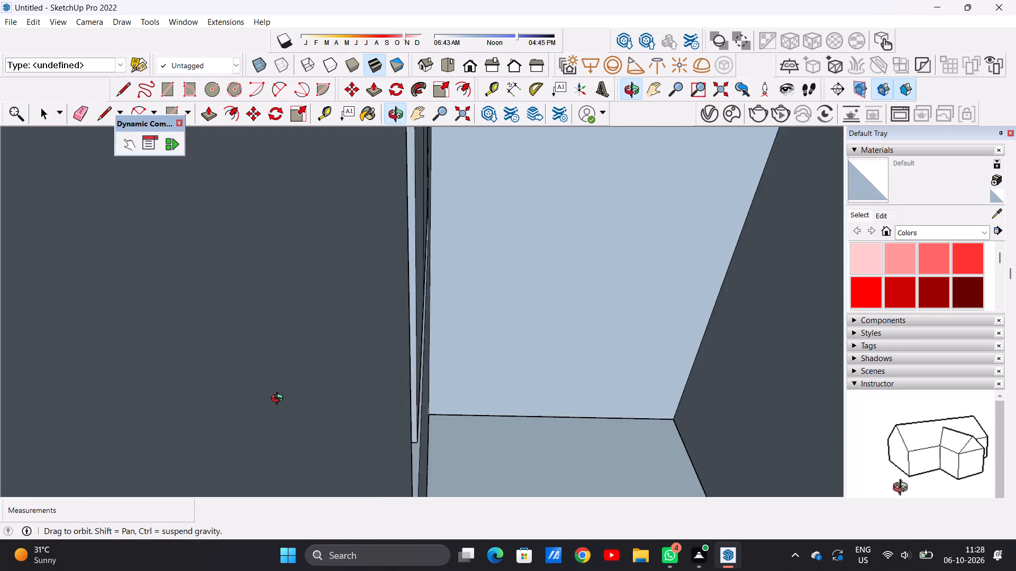
{"action": "middle_click_drag", "start_coordinate": [279, 400], "coordinate": [343, 401]}
{"action": "scroll", "coordinate": [333, 402], "scroll_direction": "up", "scroll_amount": 11}
{"action": "middle_click_drag", "start_coordinate": [300, 397], "coordinate": [288, 395]}
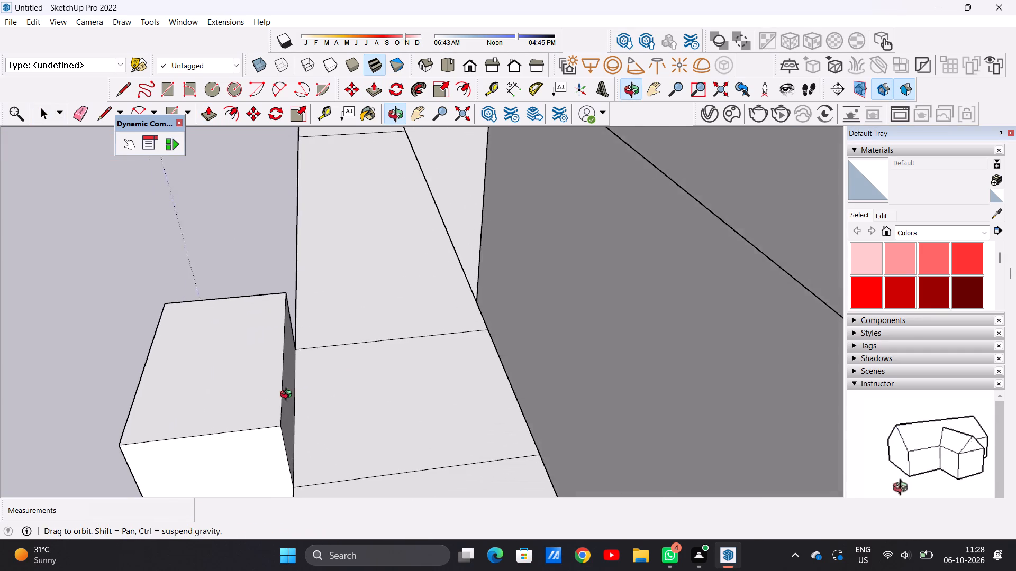
{"action": "middle_click_drag", "start_coordinate": [288, 395], "coordinate": [277, 395]}
{"action": "key", "text": "p"}
{"action": "left_click", "coordinate": [281, 383]}
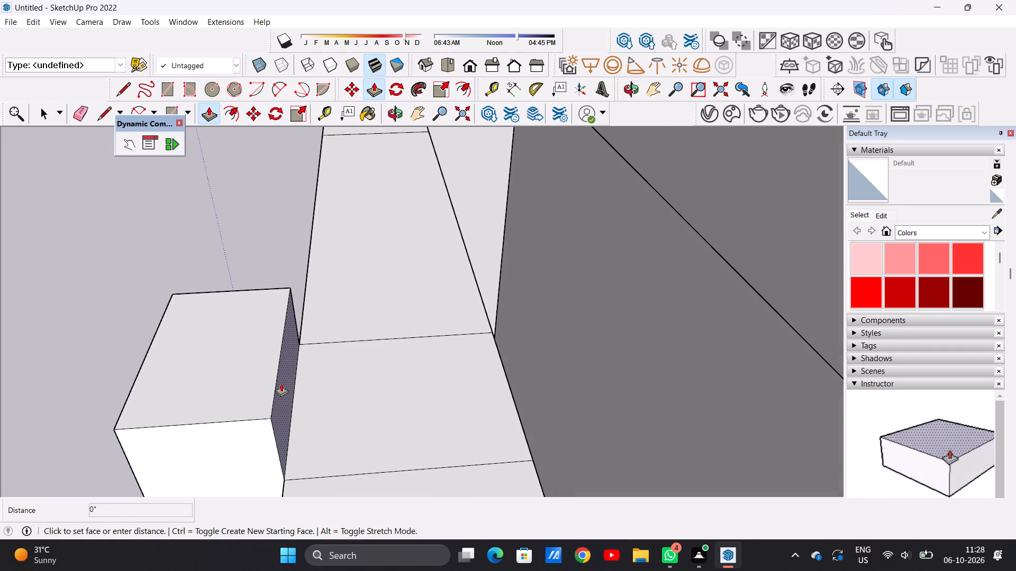
{"action": "left_click", "coordinate": [534, 459]}
{"action": "key", "text": "space"}
Push/Pull the middle vertical strip outward 2' 1 15/16", flush with the front of the first projecting strip.
{"action": "scroll", "coordinate": [529, 418], "scroll_direction": "down", "scroll_amount": 19}
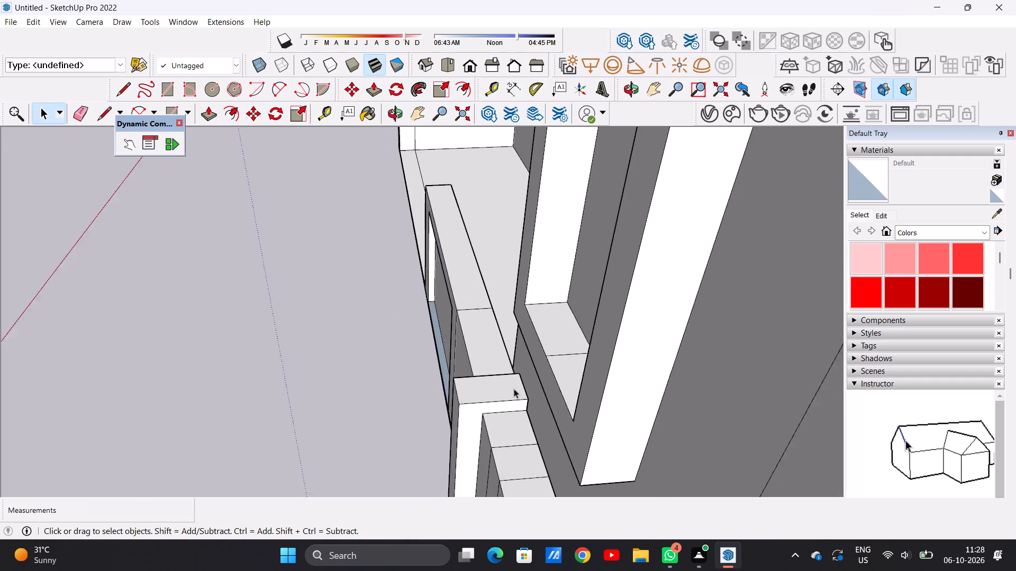
{"action": "scroll", "coordinate": [514, 389], "scroll_direction": "down", "scroll_amount": 9}
{"action": "middle_click_drag", "start_coordinate": [488, 439], "coordinate": [574, 367]}
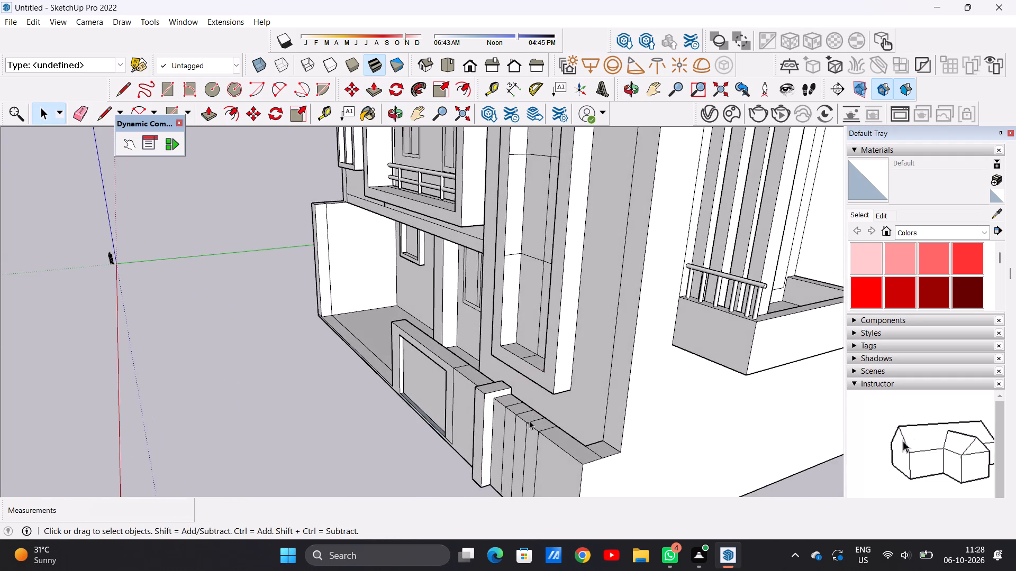
{"action": "scroll", "coordinate": [505, 425], "scroll_direction": "up", "scroll_amount": 6}
{"action": "key", "text": "p"}
{"action": "scroll", "coordinate": [514, 410], "scroll_direction": "up", "scroll_amount": 5}
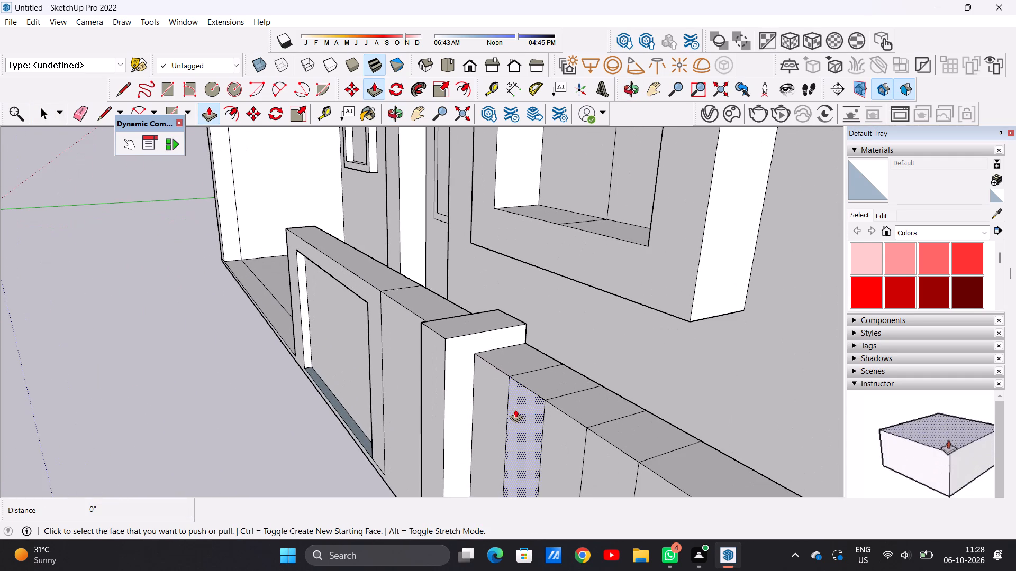
{"action": "left_click", "coordinate": [515, 409]}
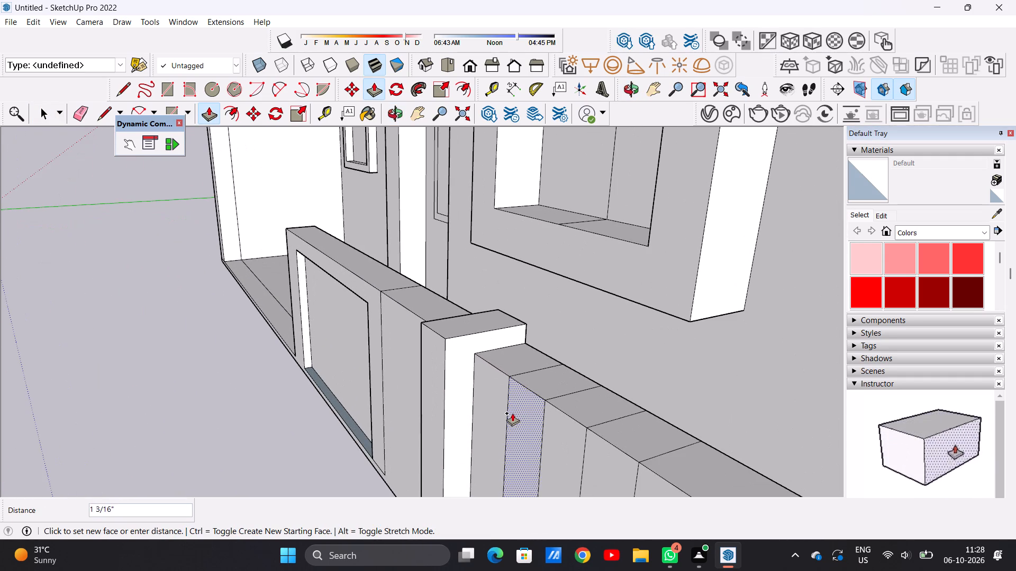
{"action": "left_click", "coordinate": [447, 343]}
Raise the middle strip's top face by 1' 4 9/16" to match the height of the first projecting strip.
{"action": "scroll", "coordinate": [509, 398], "scroll_direction": "down", "scroll_amount": 2}
{"action": "middle_click_drag", "start_coordinate": [523, 391], "coordinate": [461, 413]}
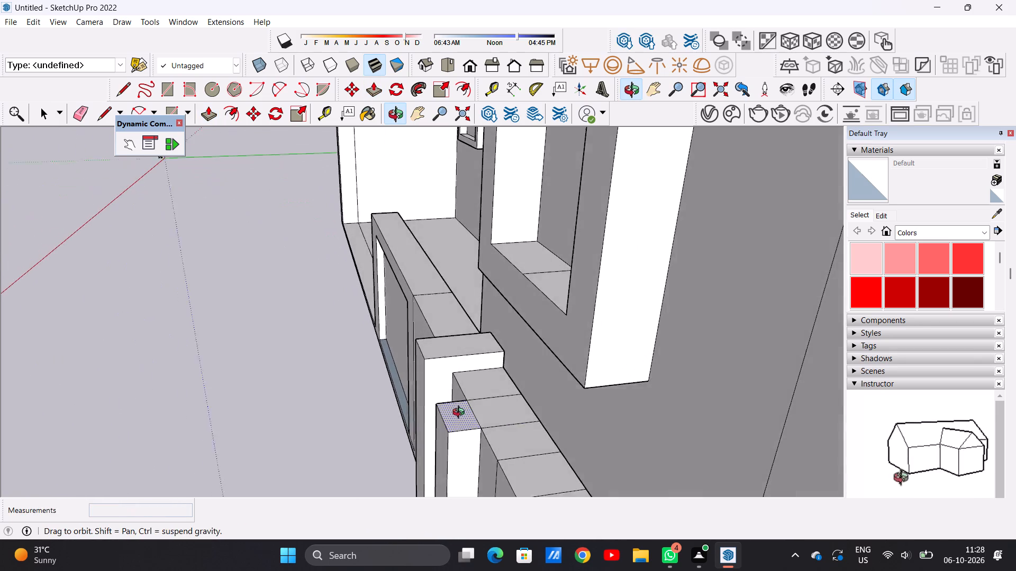
{"action": "middle_click_drag", "start_coordinate": [461, 413], "coordinate": [460, 414]}
{"action": "scroll", "coordinate": [458, 416], "scroll_direction": "up", "scroll_amount": 5}
{"action": "left_click", "coordinate": [458, 416]}
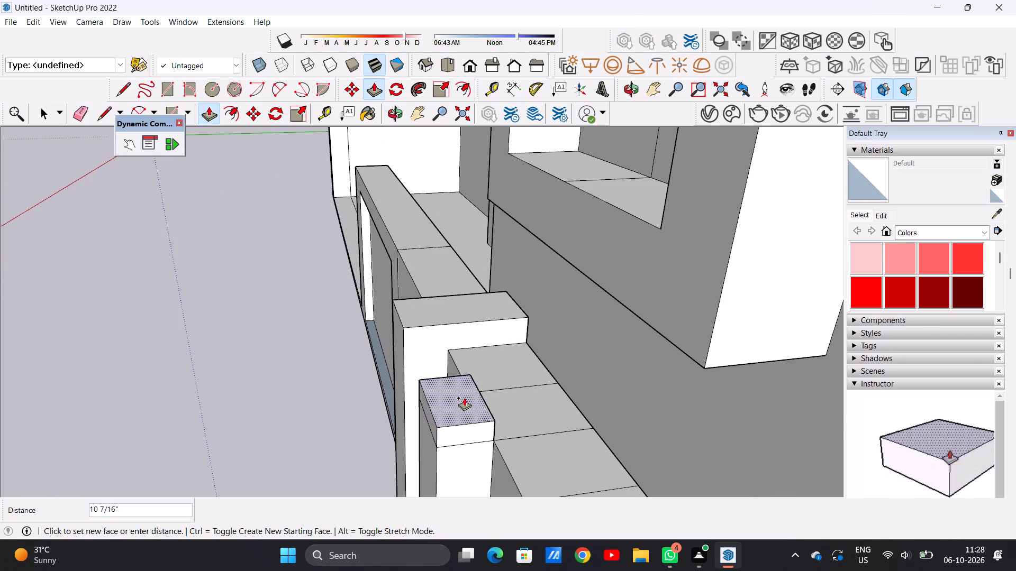
{"action": "left_click", "coordinate": [402, 327]}
Extend the middle strip's raised part back across the wall top to the tower, about 3' 11 11/16".
{"action": "scroll", "coordinate": [491, 358], "scroll_direction": "down", "scroll_amount": 4}
{"action": "middle_click_drag", "start_coordinate": [508, 413], "coordinate": [389, 410]}
{"action": "scroll", "coordinate": [386, 384], "scroll_direction": "up", "scroll_amount": 4}
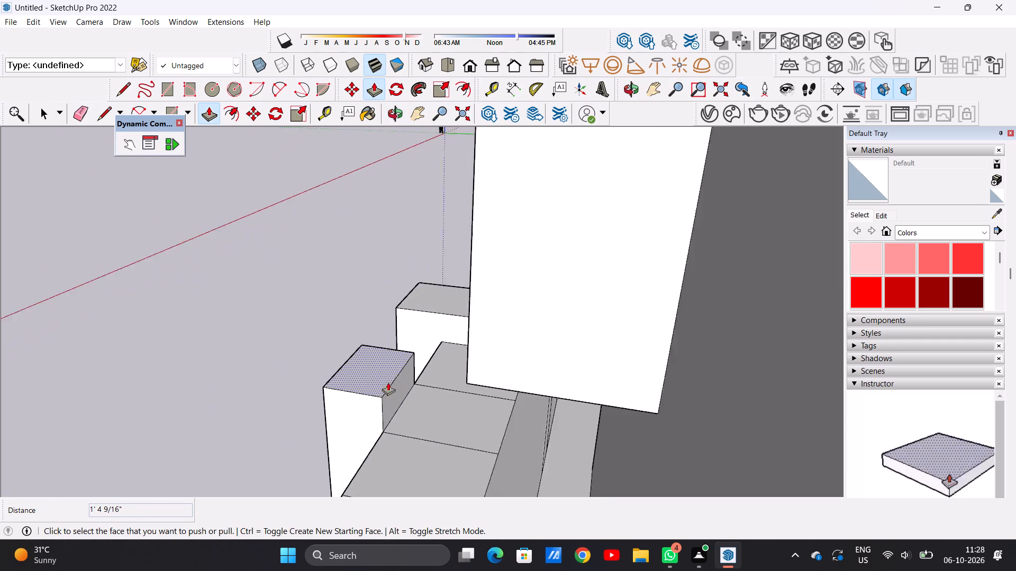
{"action": "scroll", "coordinate": [388, 382], "scroll_direction": "up", "scroll_amount": 10}
{"action": "left_click", "coordinate": [386, 395]}
{"action": "scroll", "coordinate": [538, 419], "scroll_direction": "down", "scroll_amount": 15}
{"action": "scroll", "coordinate": [578, 445], "scroll_direction": "up", "scroll_amount": 7}
{"action": "scroll", "coordinate": [565, 434], "scroll_direction": "down", "scroll_amount": 10}
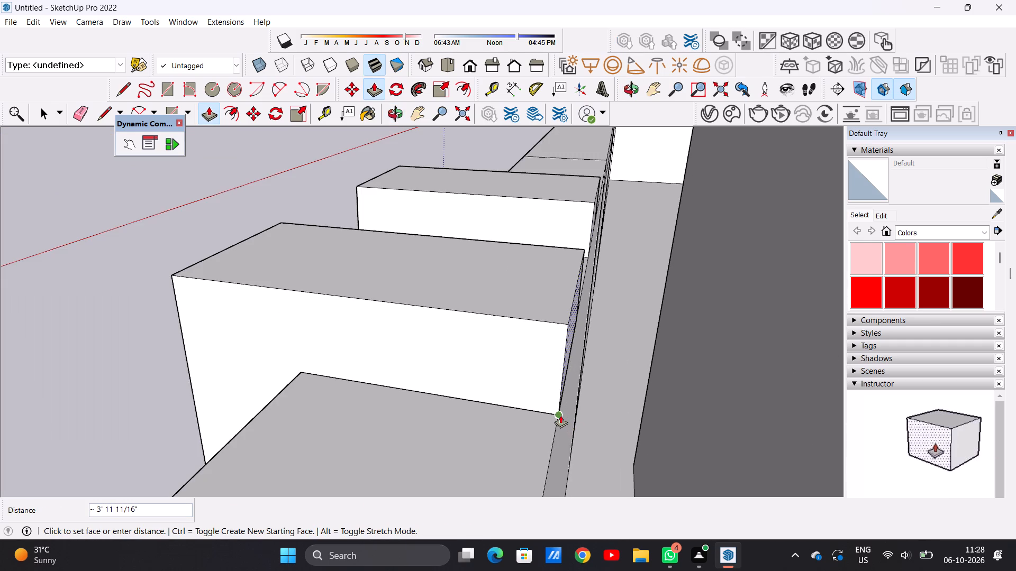
{"action": "left_click", "coordinate": [560, 415]}
{"action": "key", "text": "space"}
{"action": "scroll", "coordinate": [605, 448], "scroll_direction": "down", "scroll_amount": 16}
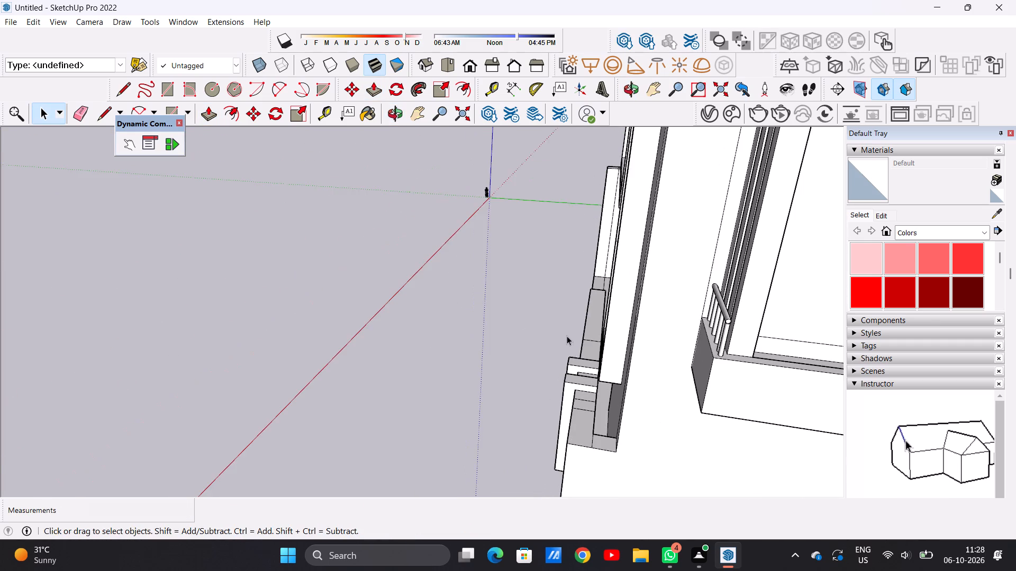
{"action": "middle_click_drag", "start_coordinate": [550, 418], "coordinate": [653, 383]}
{"action": "scroll", "coordinate": [614, 375], "scroll_direction": "up", "scroll_amount": 1}
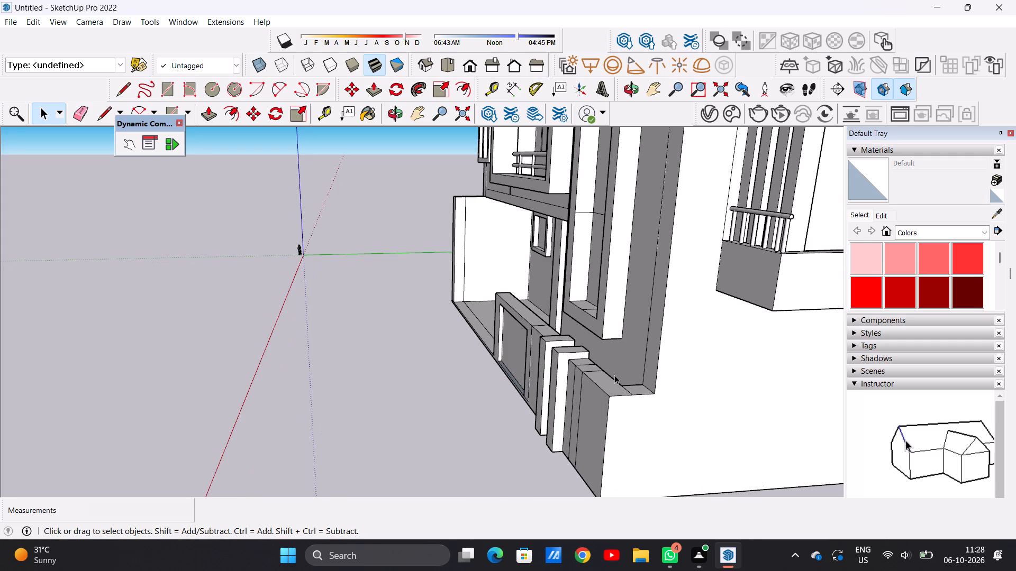